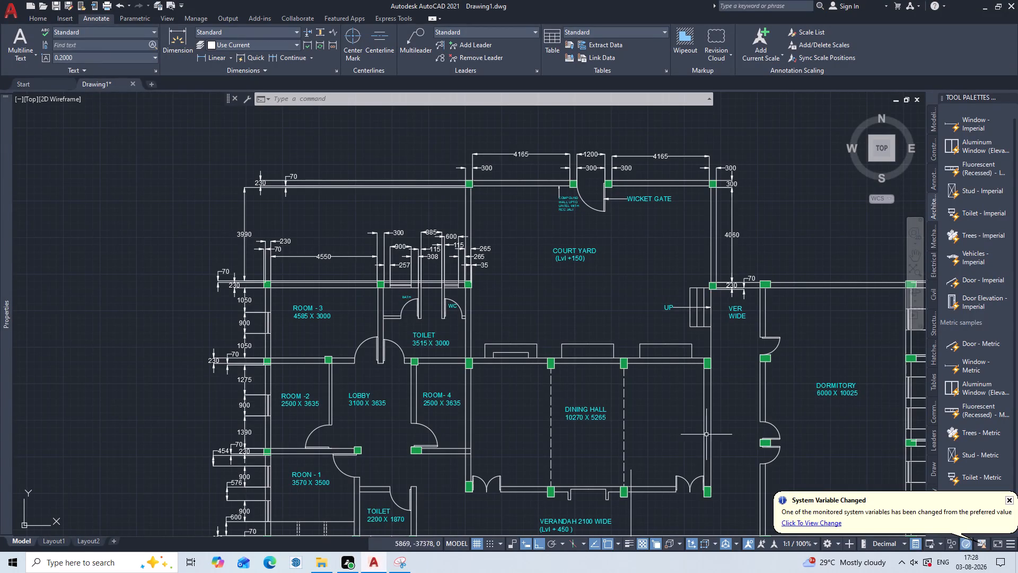
Add a vertical linear dimension inside the BATH from the upper wall's inner face to the lower partition.
scroll(550, 329, "down", 1)
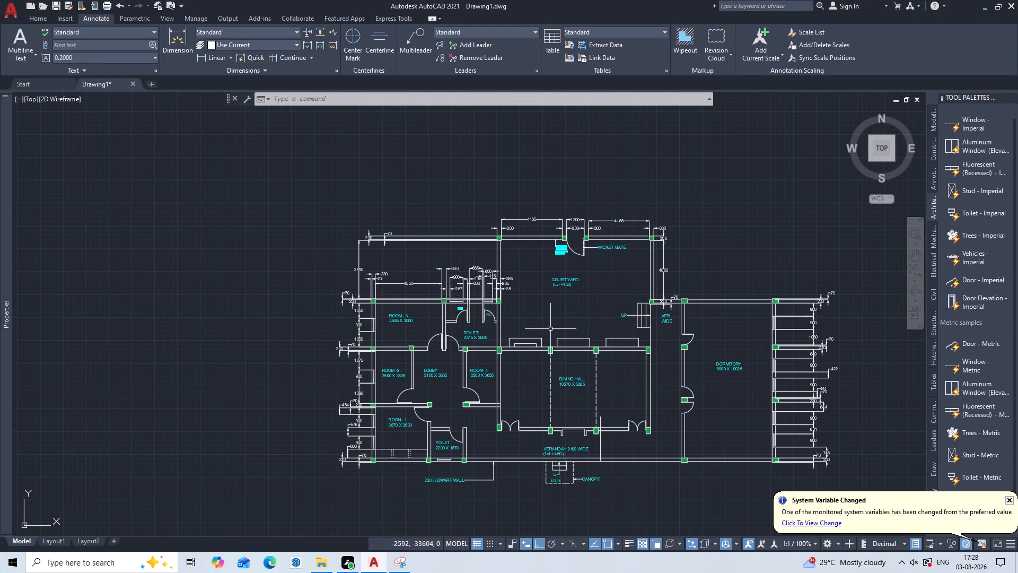
middle_click_drag(533, 350, 436, 324)
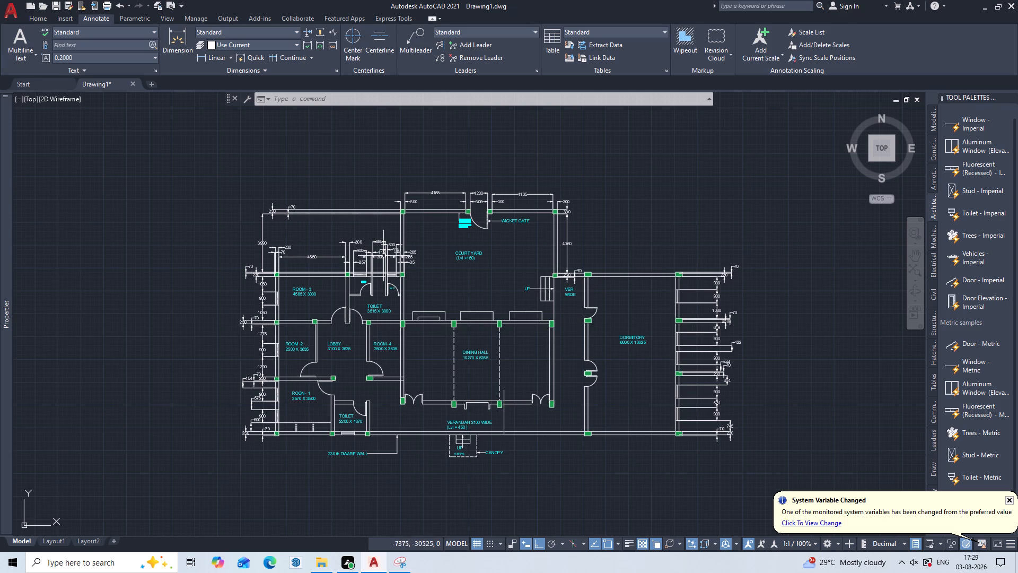
scroll(370, 232, "up", 3)
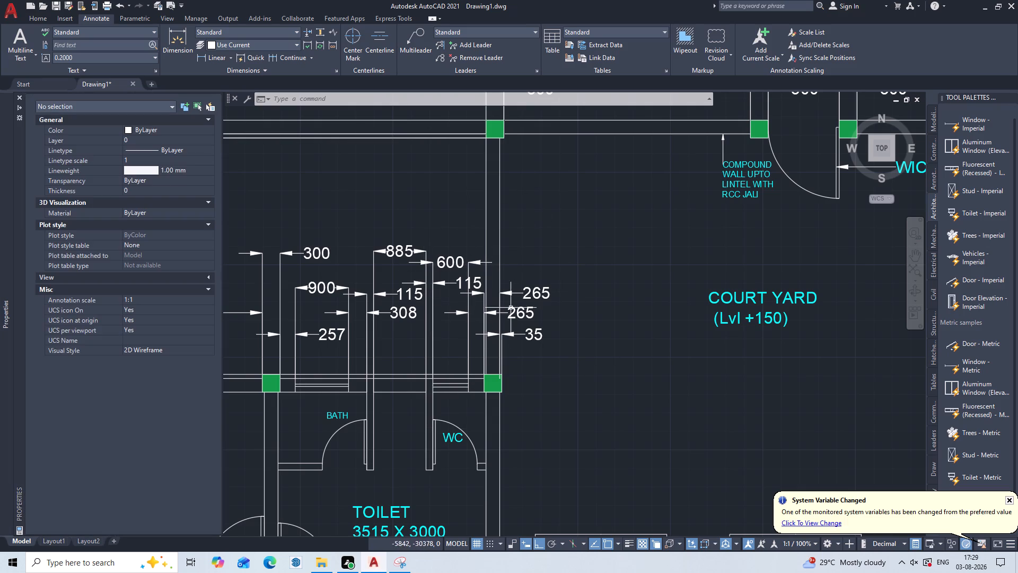
scroll(602, 360, "down", 2)
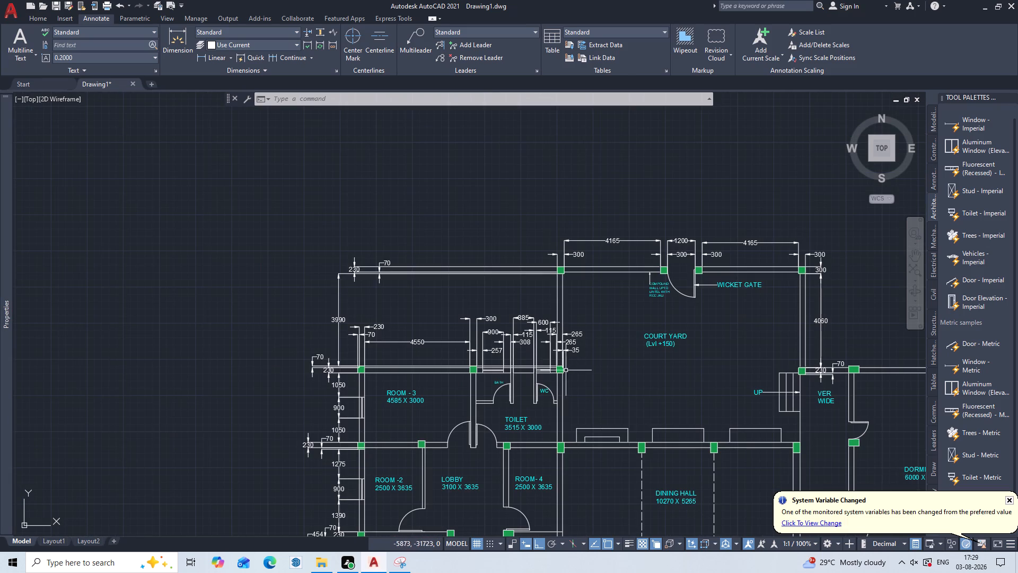
scroll(407, 341, "up", 1)
middle_click_drag(407, 341, 322, 382)
scroll(412, 394, "up", 2)
scroll(412, 394, "down", 2)
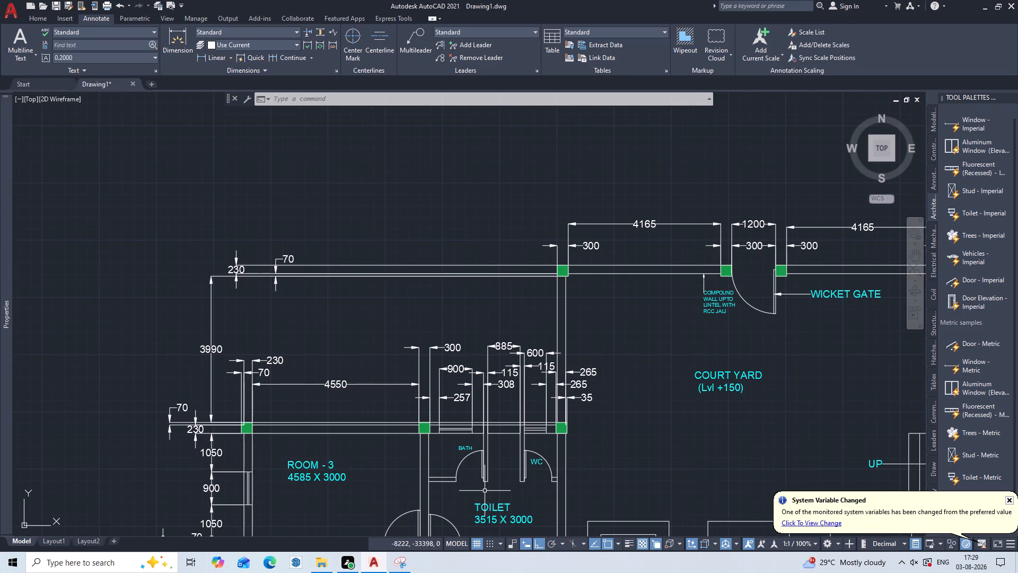
key("d")
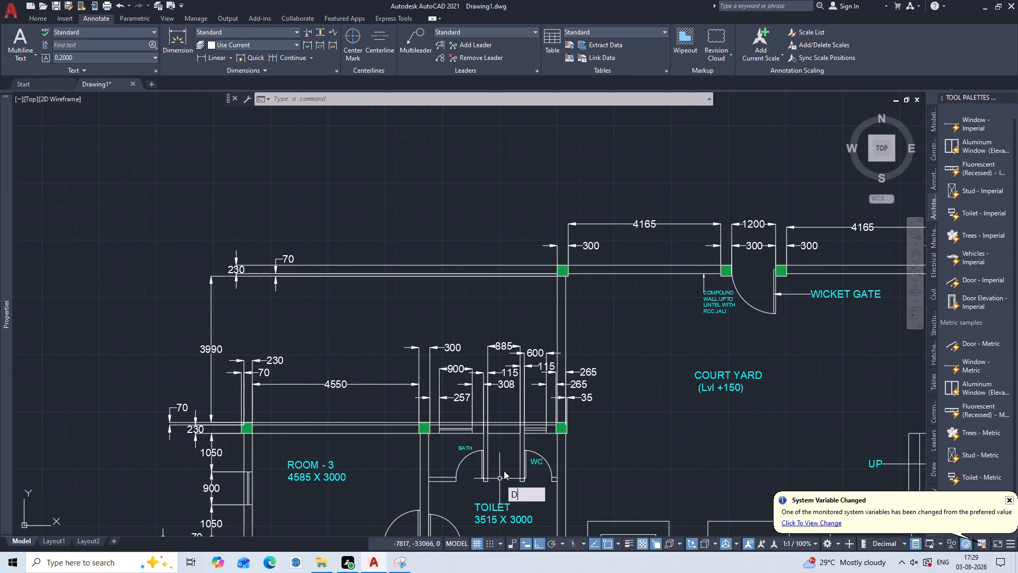
type("LI")
key("Return")
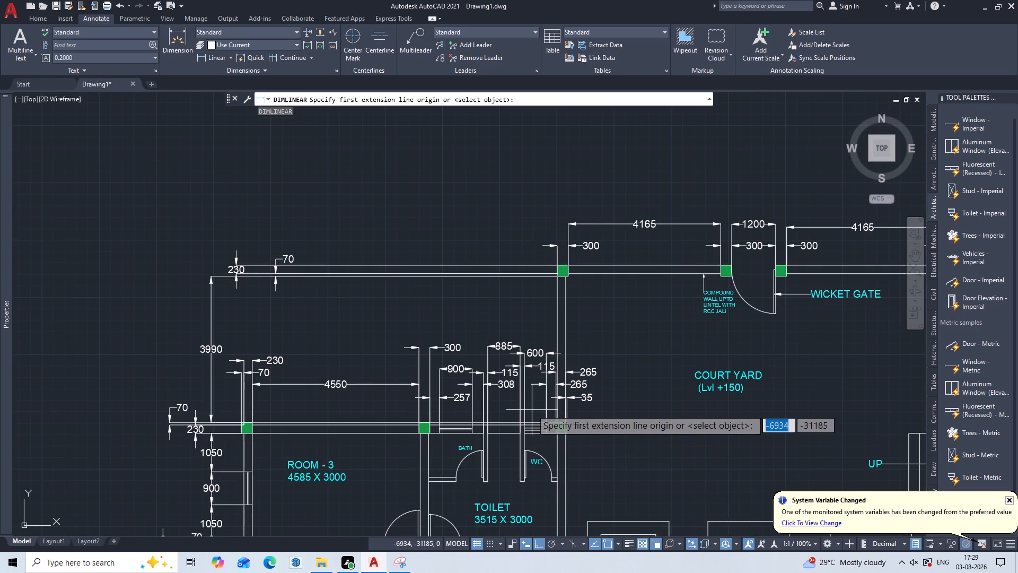
middle_click_drag(511, 388, 626, 246)
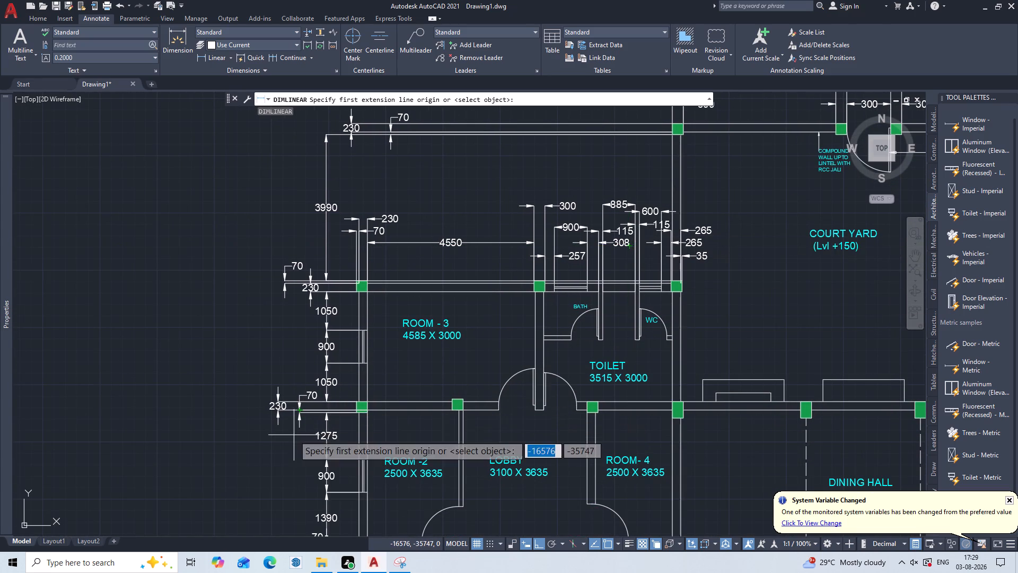
middle_click_drag(575, 305, 534, 309)
scroll(520, 311, "up", 2)
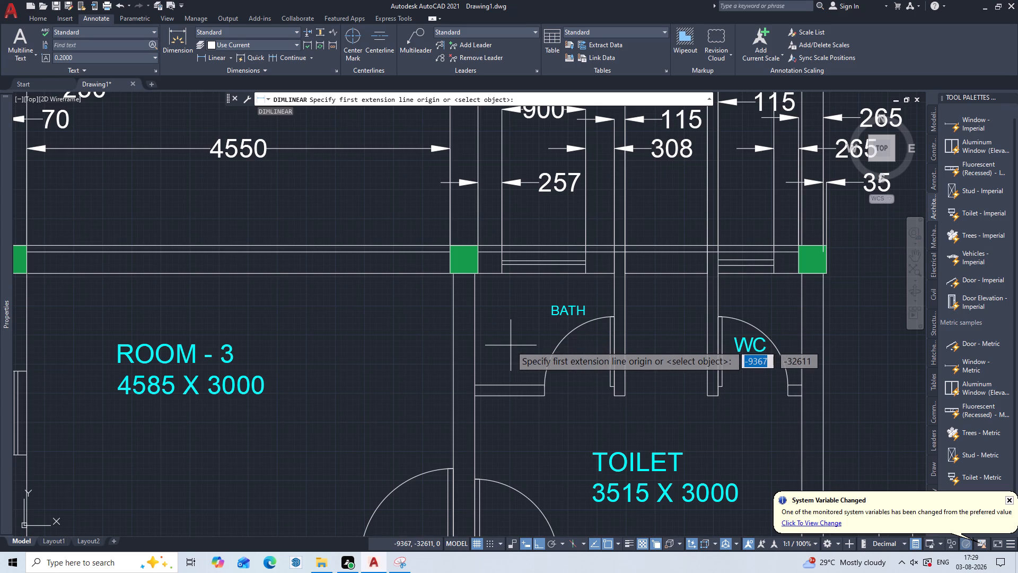
double_click(514, 275)
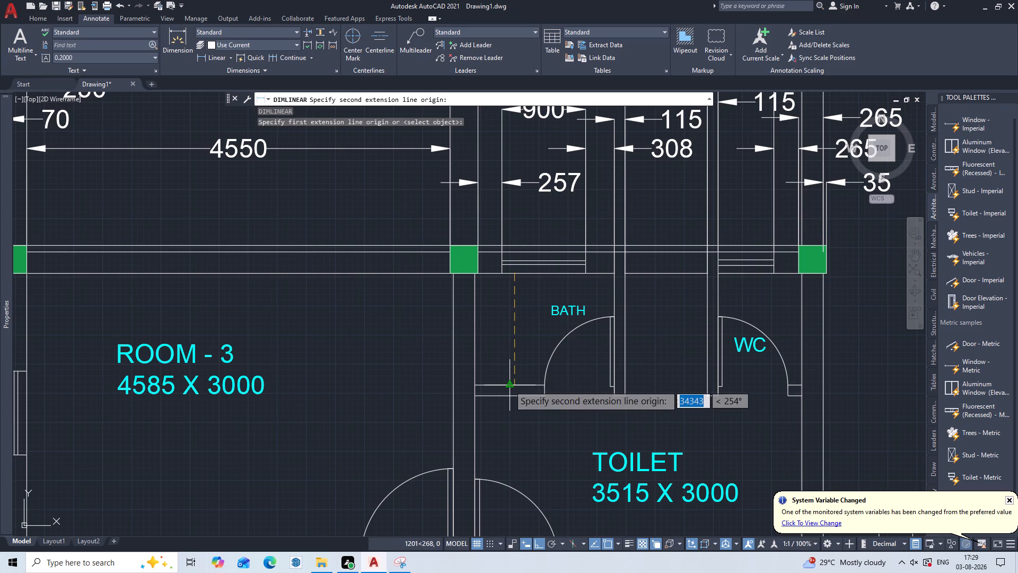
left_click(509, 385)
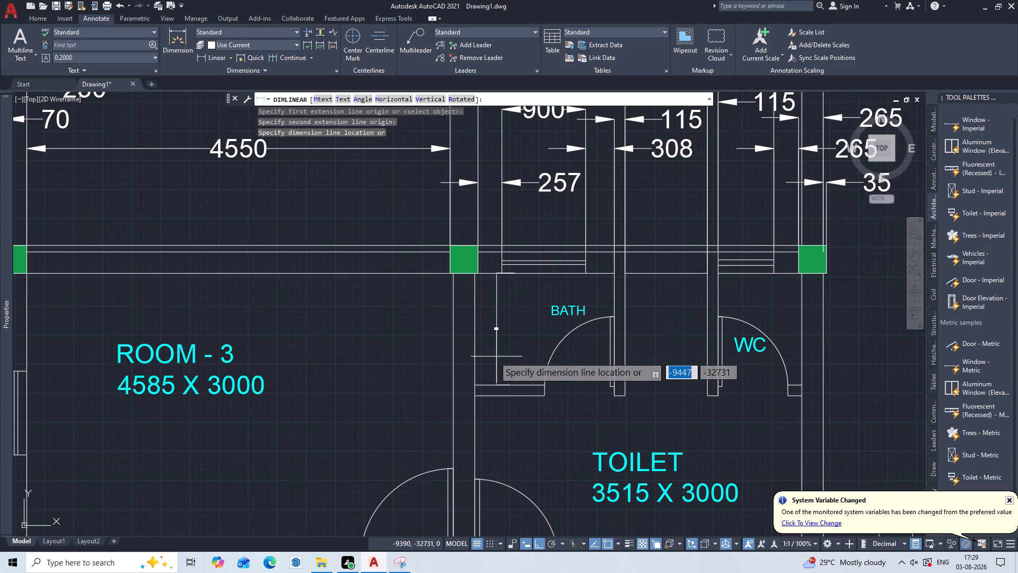
left_click(492, 358)
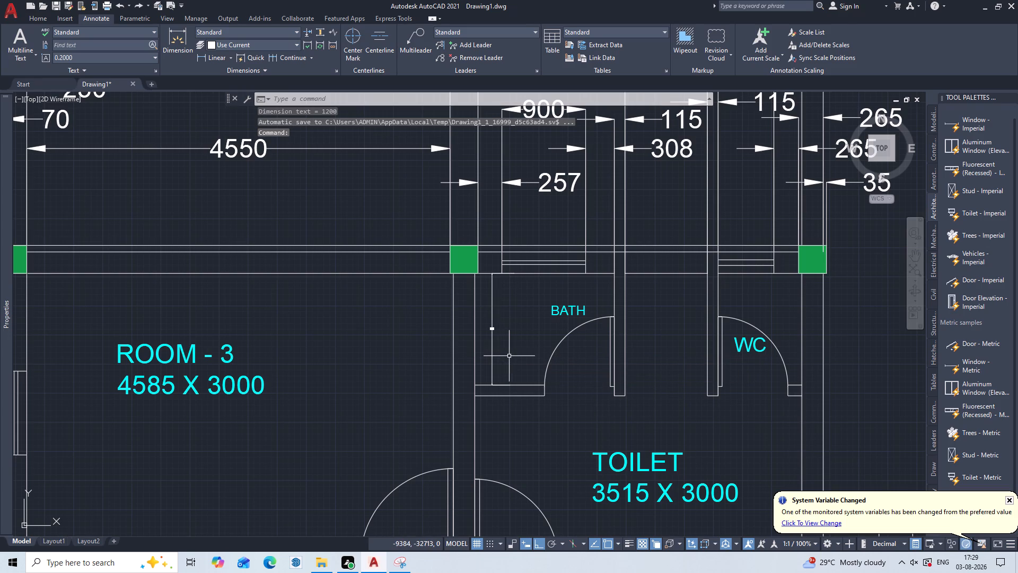
Add a horizontal linear dimension across the BATH between its two side walls, just below the upper wall.
key("Return")
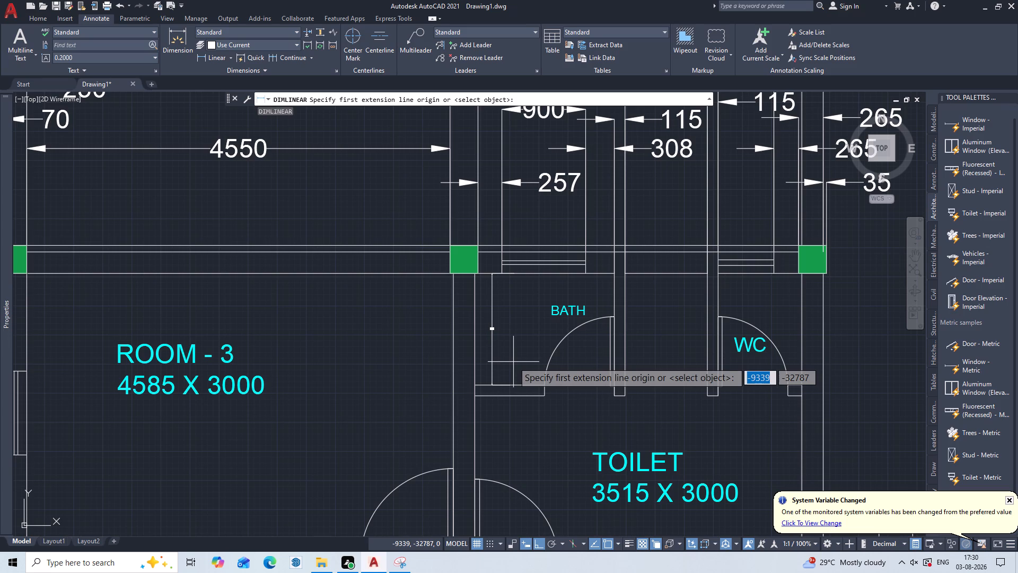
left_click(614, 284)
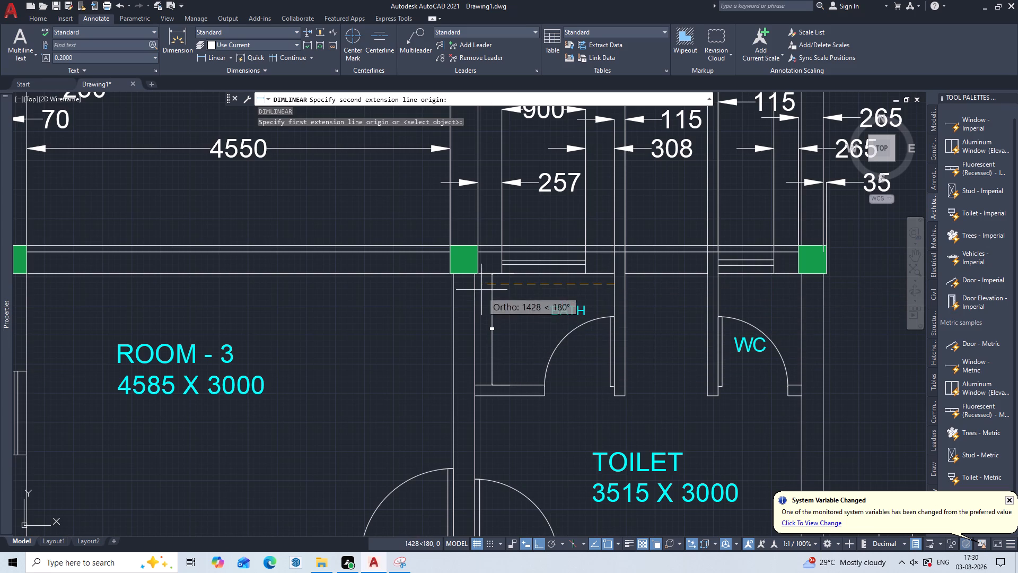
left_click(471, 287)
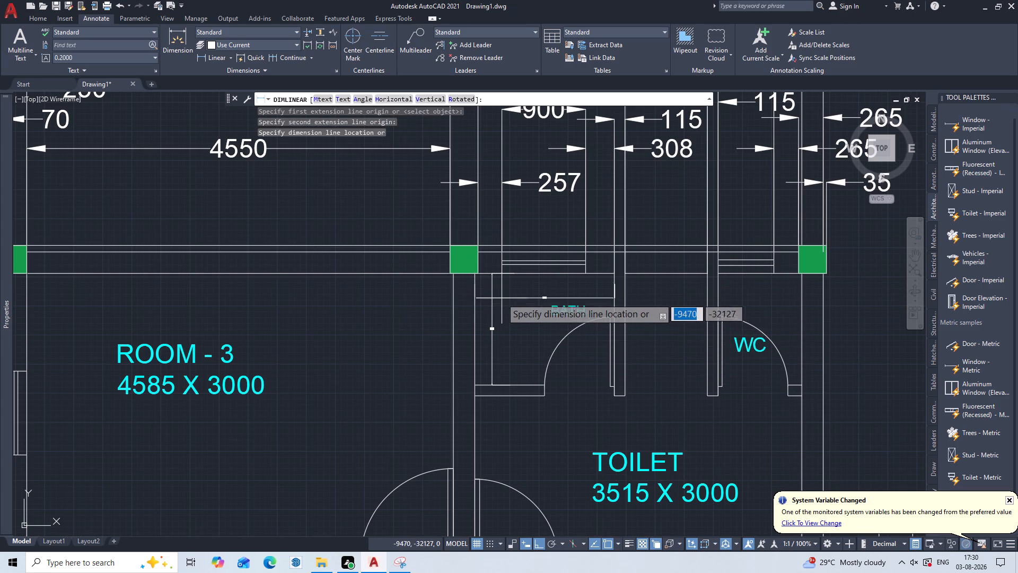
left_click(502, 291)
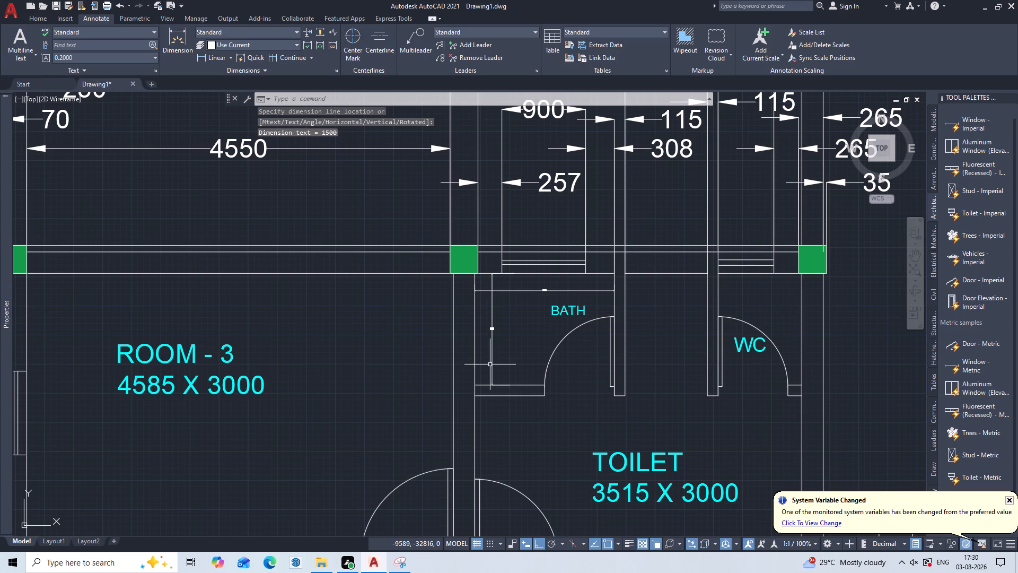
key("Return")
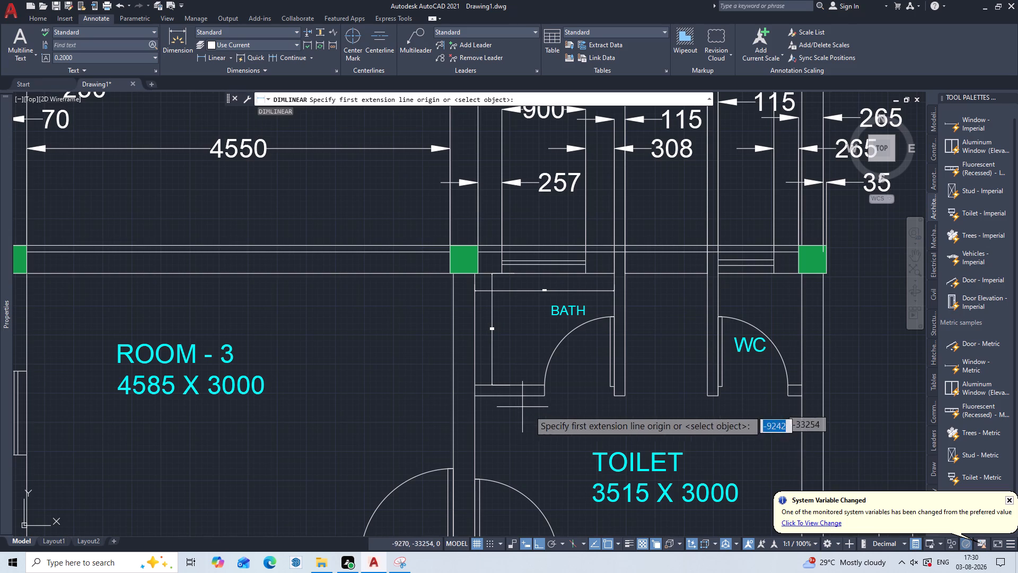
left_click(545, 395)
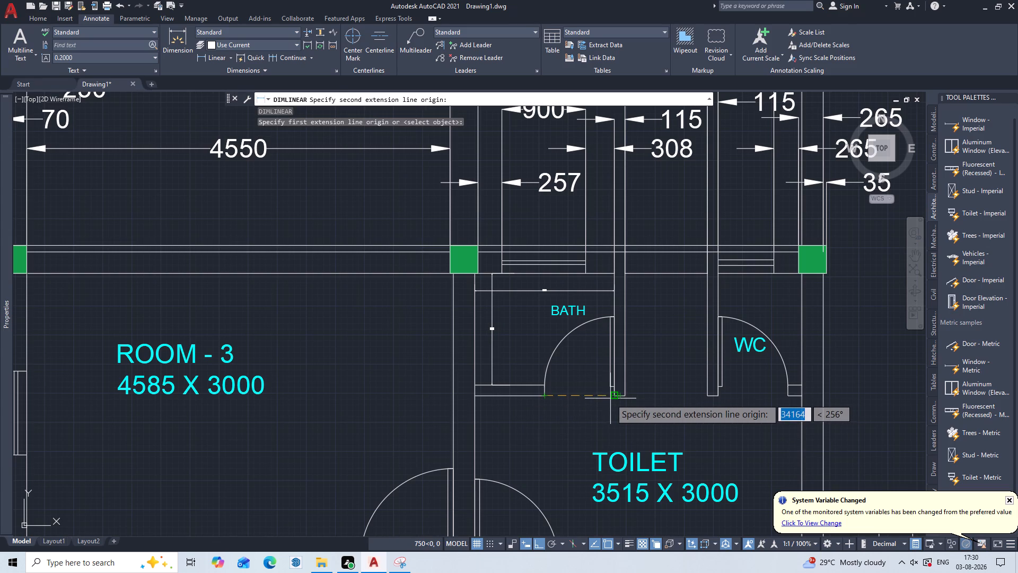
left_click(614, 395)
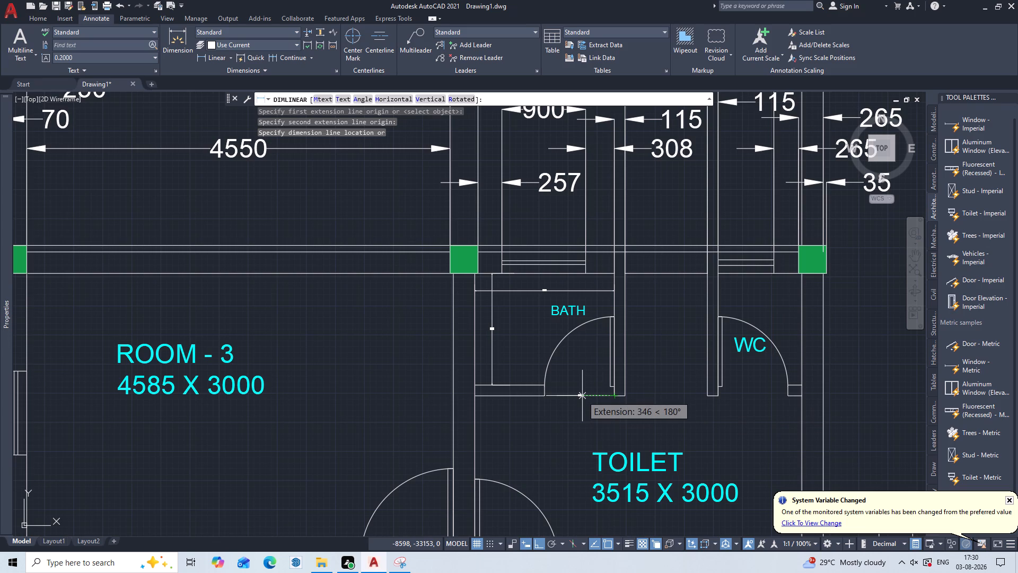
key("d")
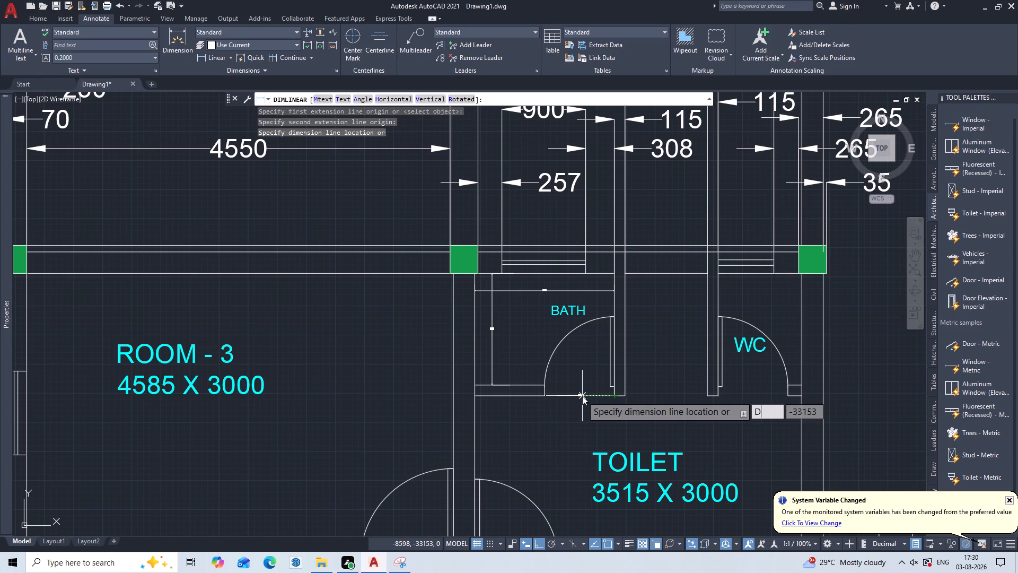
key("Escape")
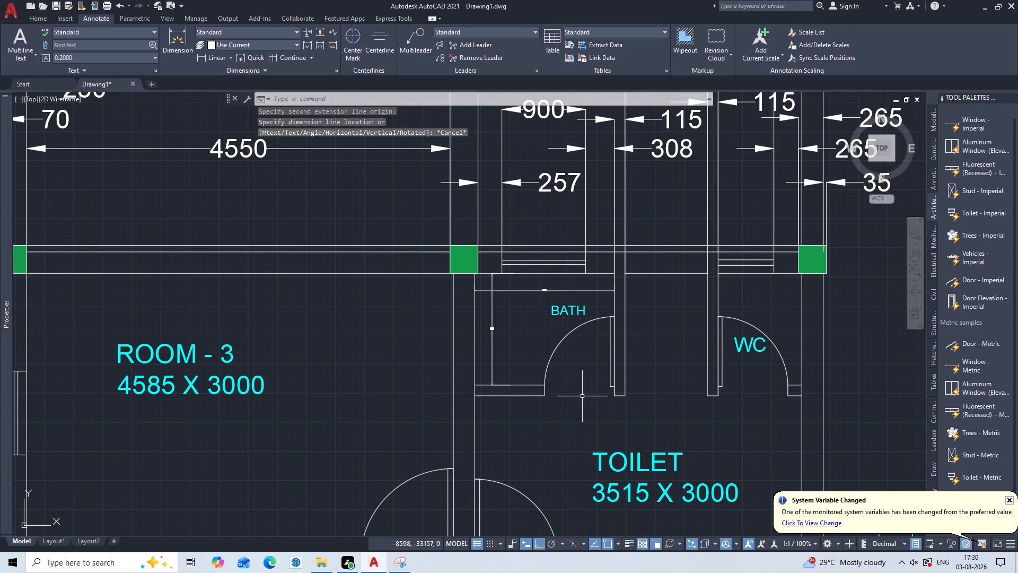
Modify the Standard dimension style to use a text height of 110.18.
key("d")
key("Return")
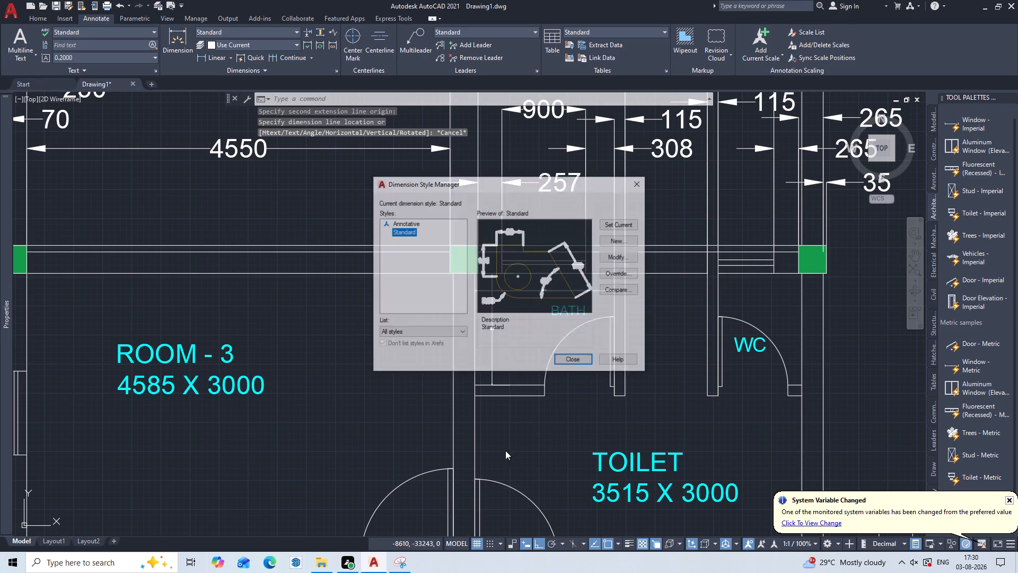
double_click(625, 258)
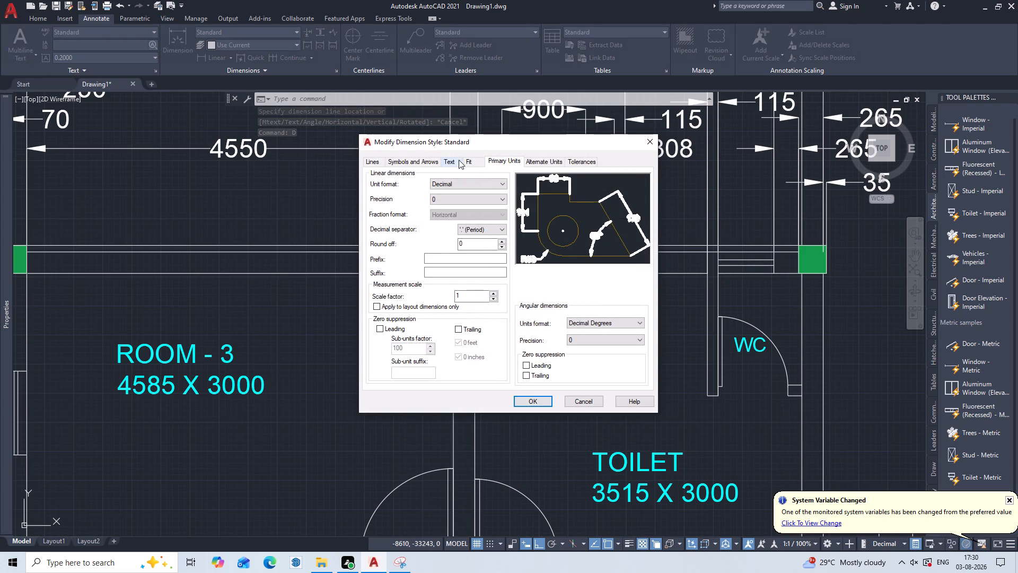
left_click(422, 163)
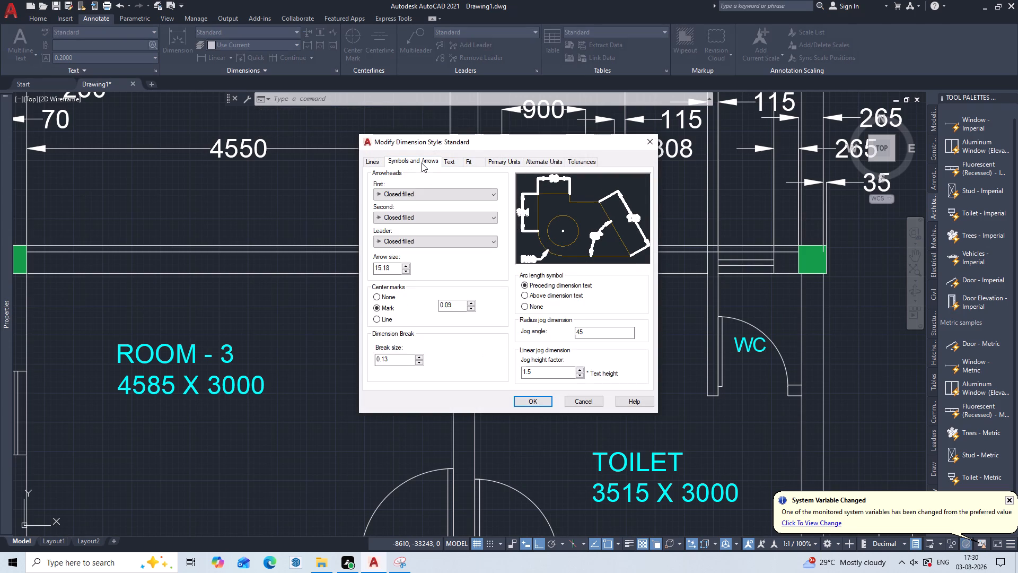
left_click(452, 159)
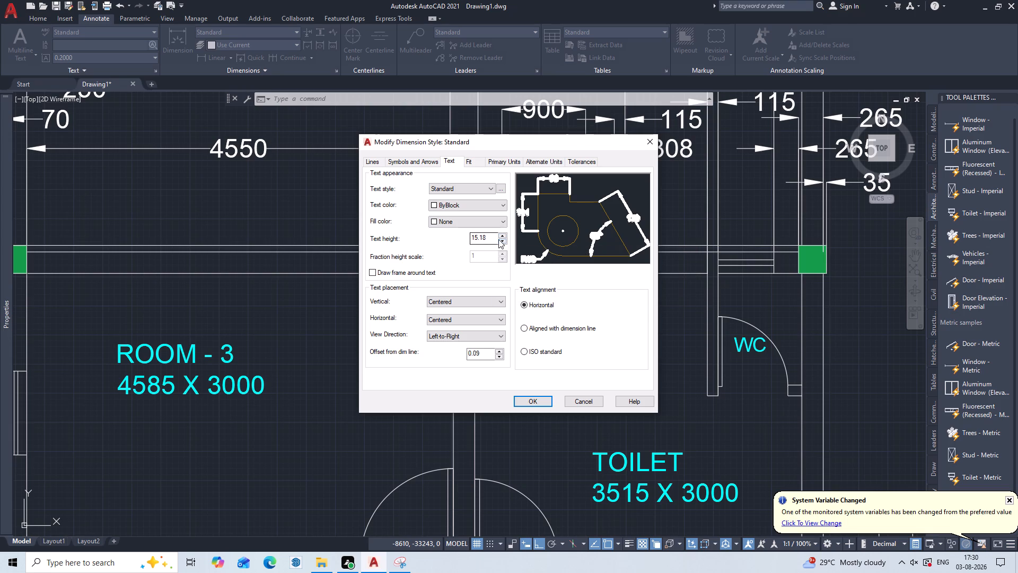
double_click(502, 236)
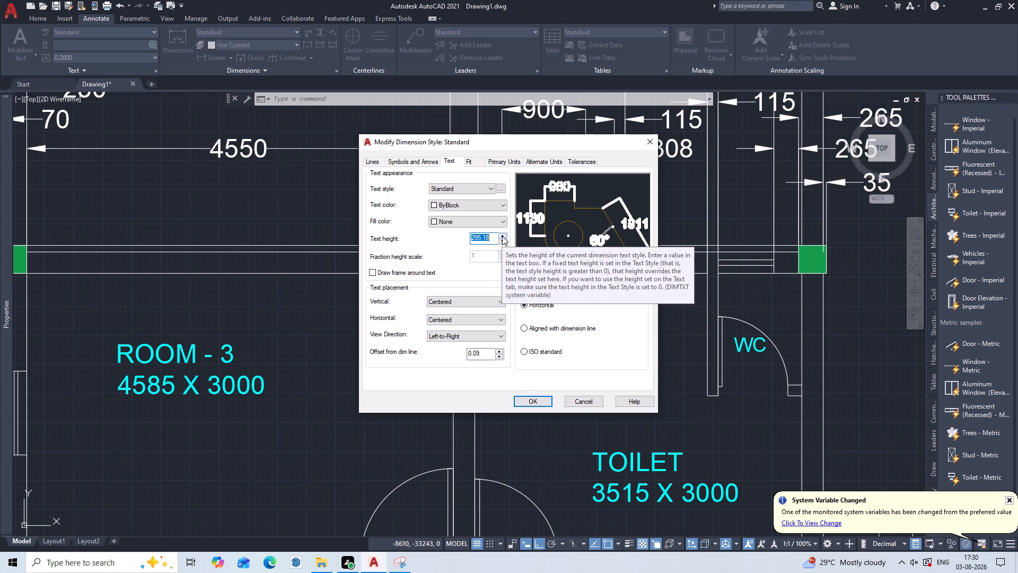
triple_click(502, 243)
left_click(499, 243)
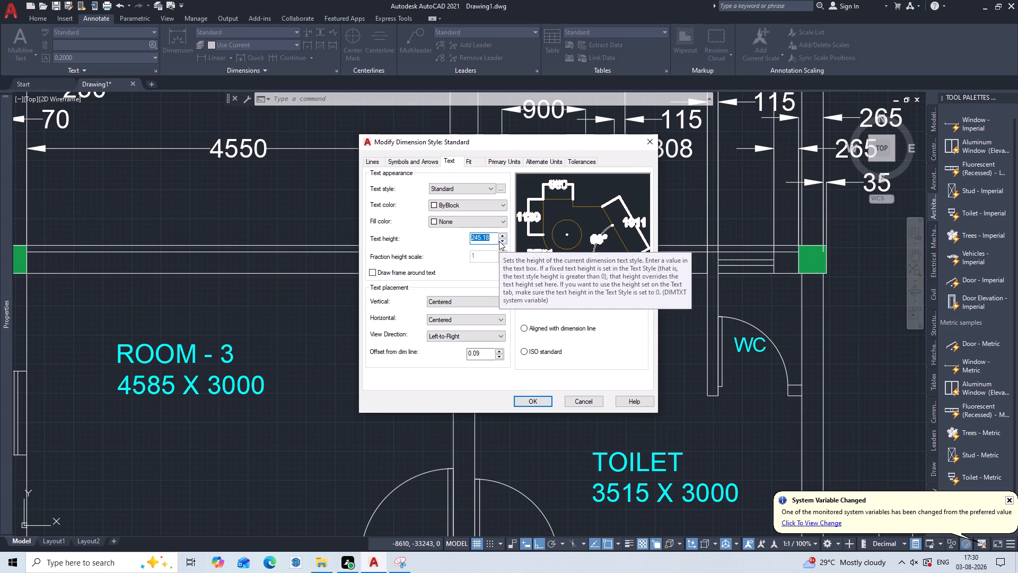
left_click(499, 241)
left_click(499, 241)
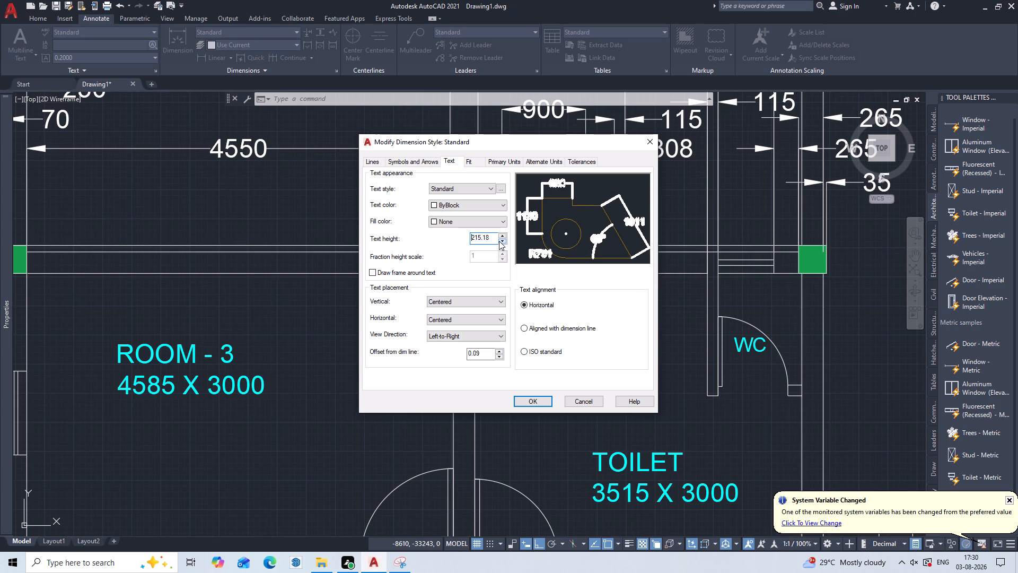
left_click(499, 241)
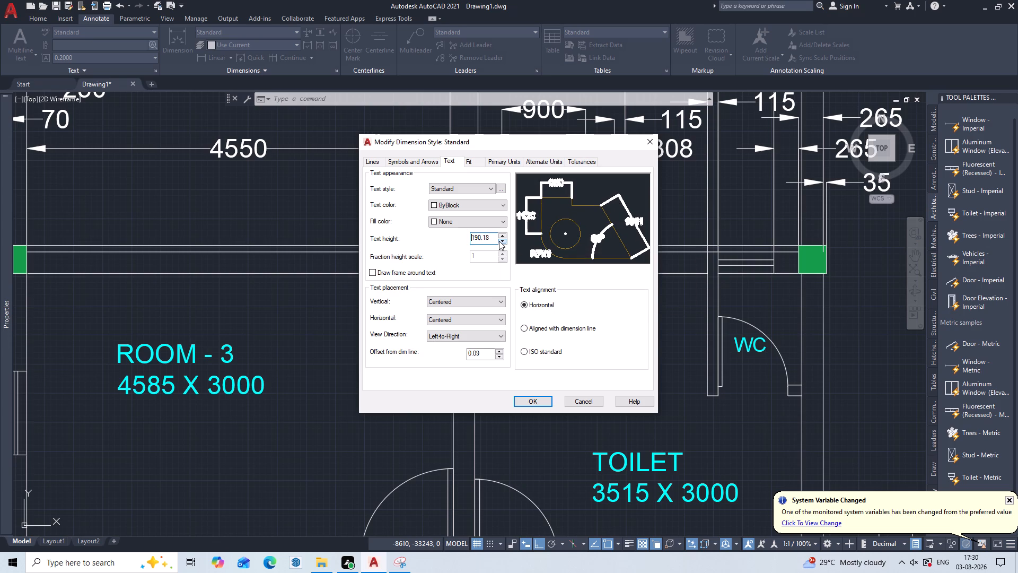
left_click(499, 241)
triple_click(499, 241)
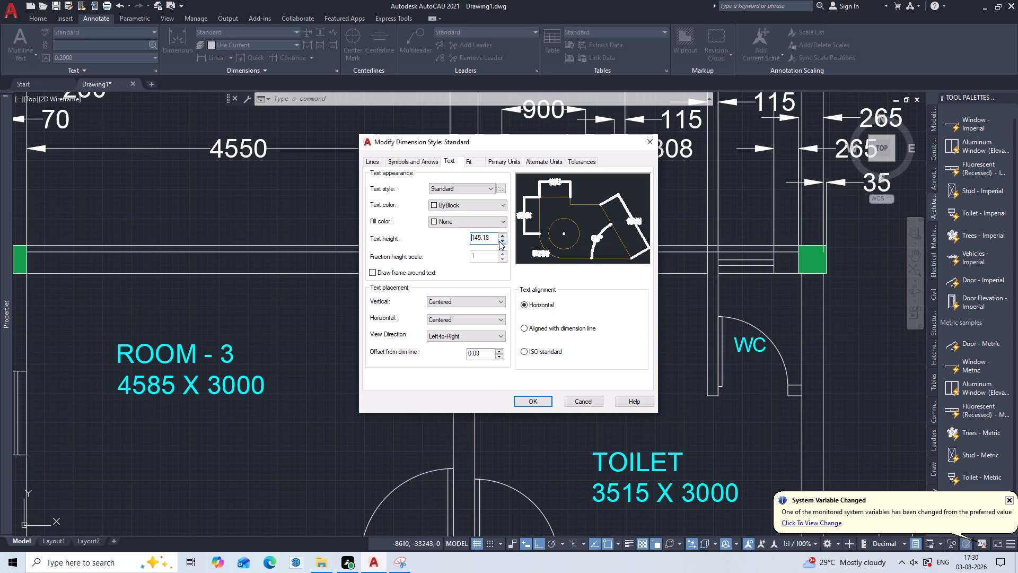
left_click(499, 241)
left_click(499, 241)
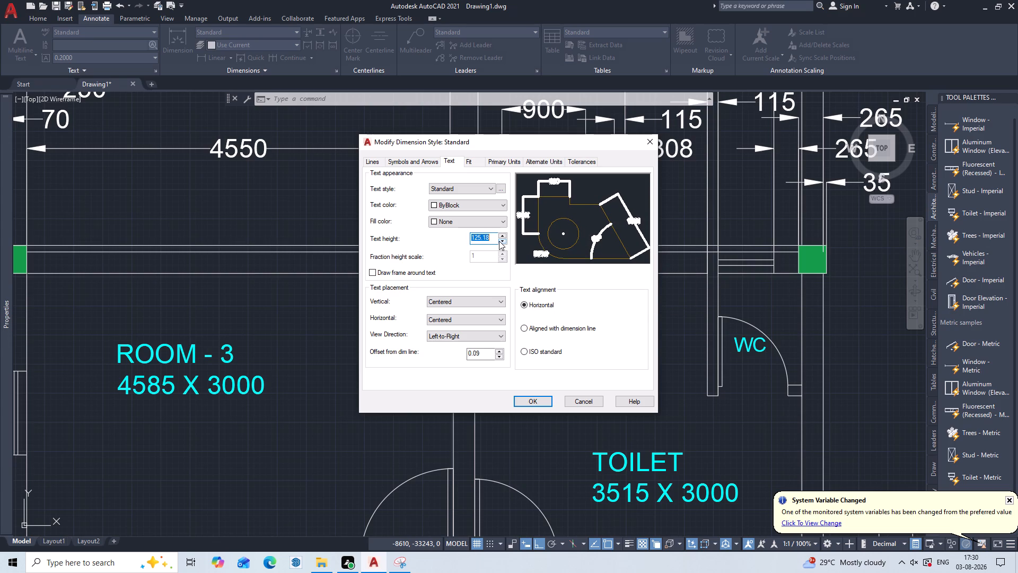
left_click(499, 241)
left_click(499, 241)
left_click(499, 241)
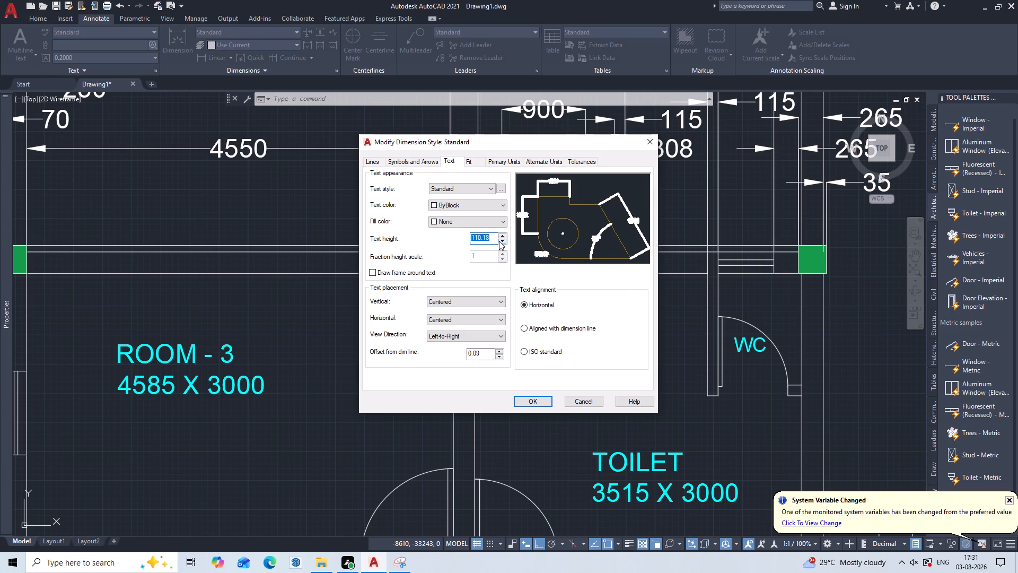
Set the Standard dimension style's arrow size to 110.18, apply the changes and make the style current.
left_click(435, 163)
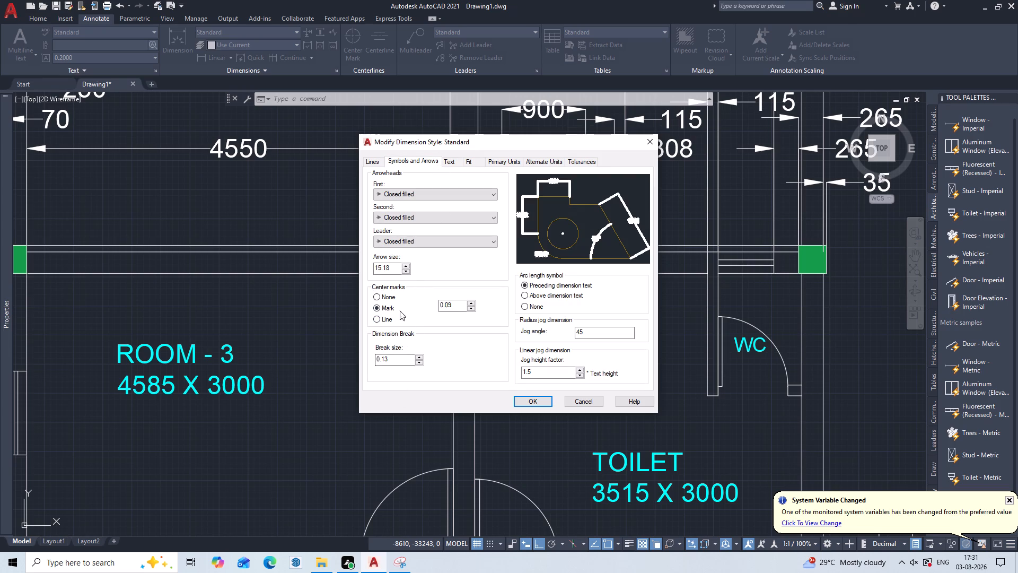
left_click(407, 266)
triple_click(407, 266)
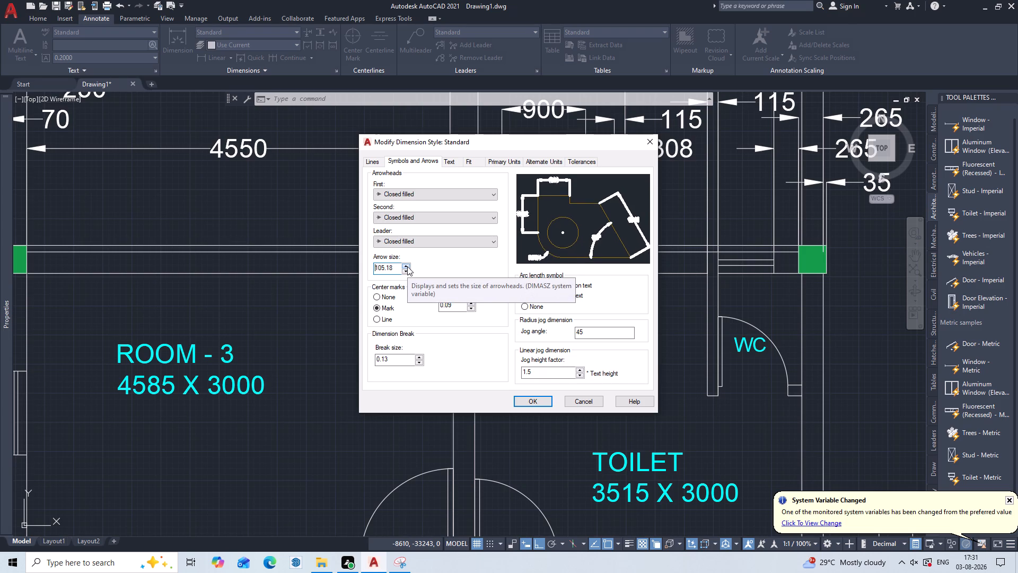
left_click(406, 273)
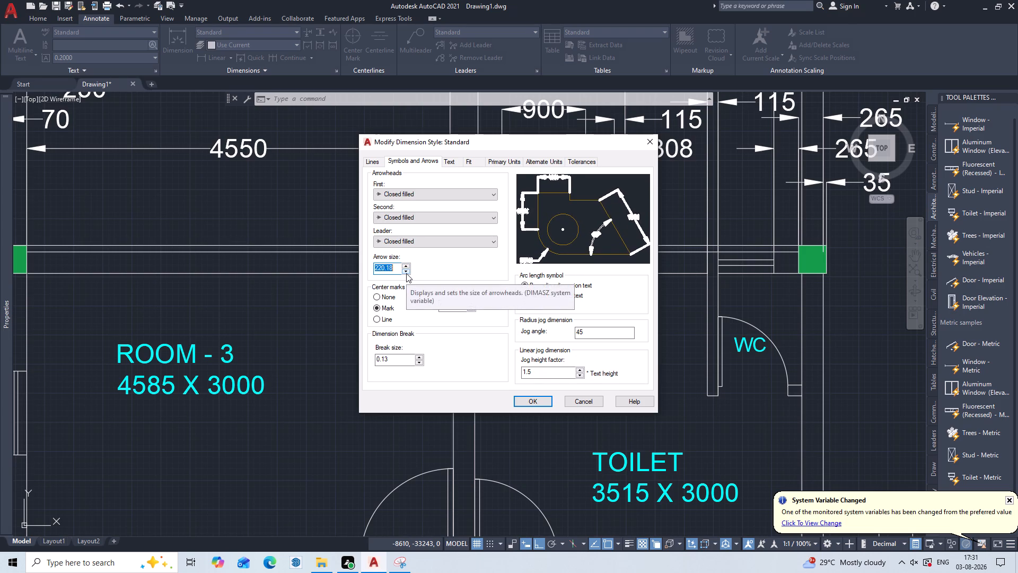
left_click(406, 273)
left_click(406, 273)
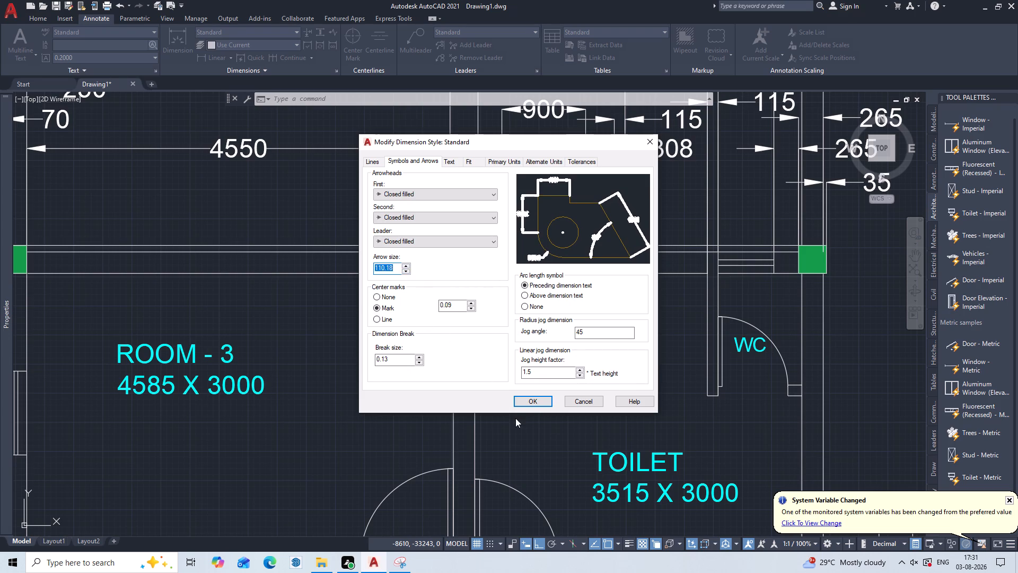
left_click(545, 398)
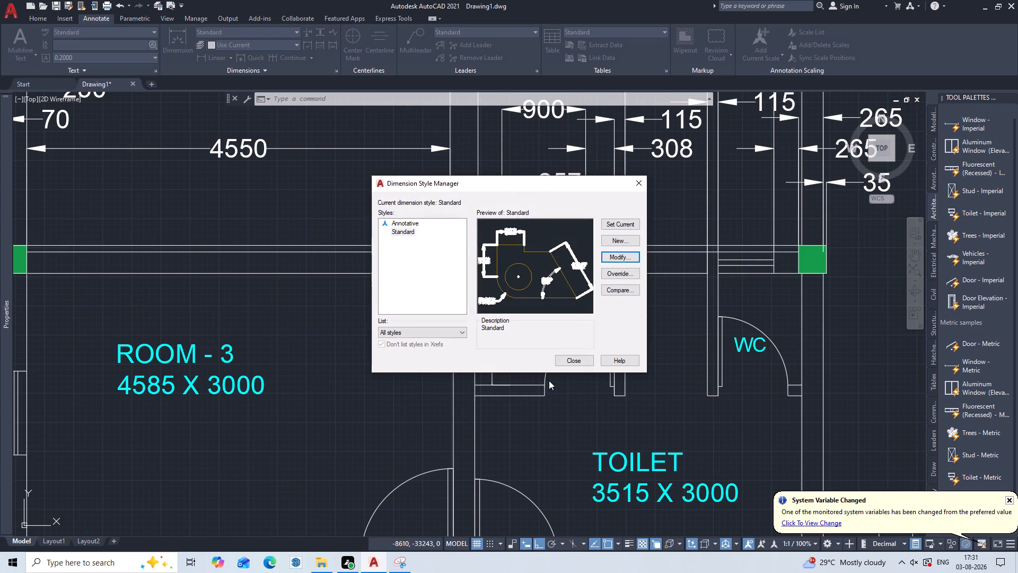
left_click(633, 221)
left_click(576, 363)
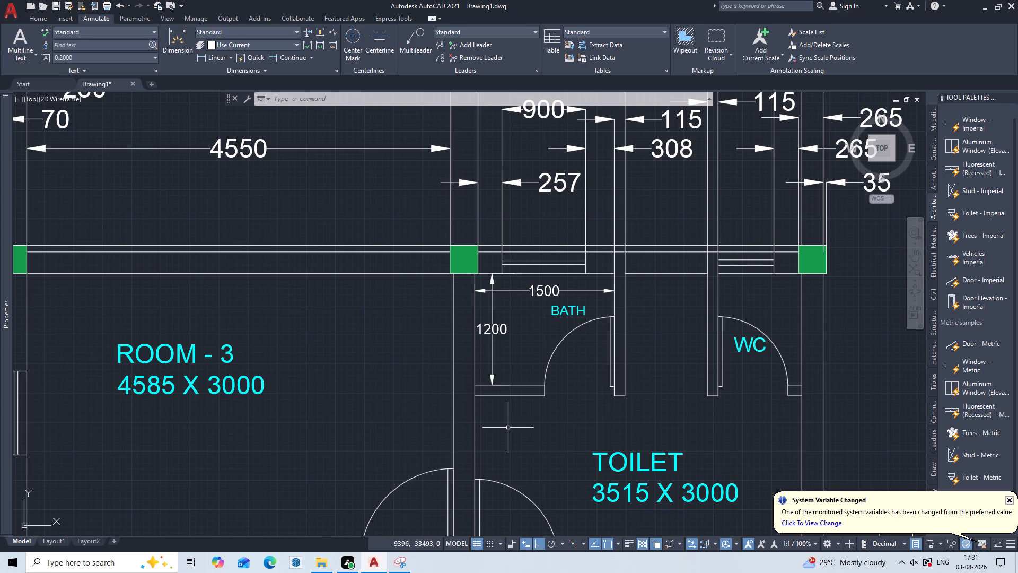
key("Return")
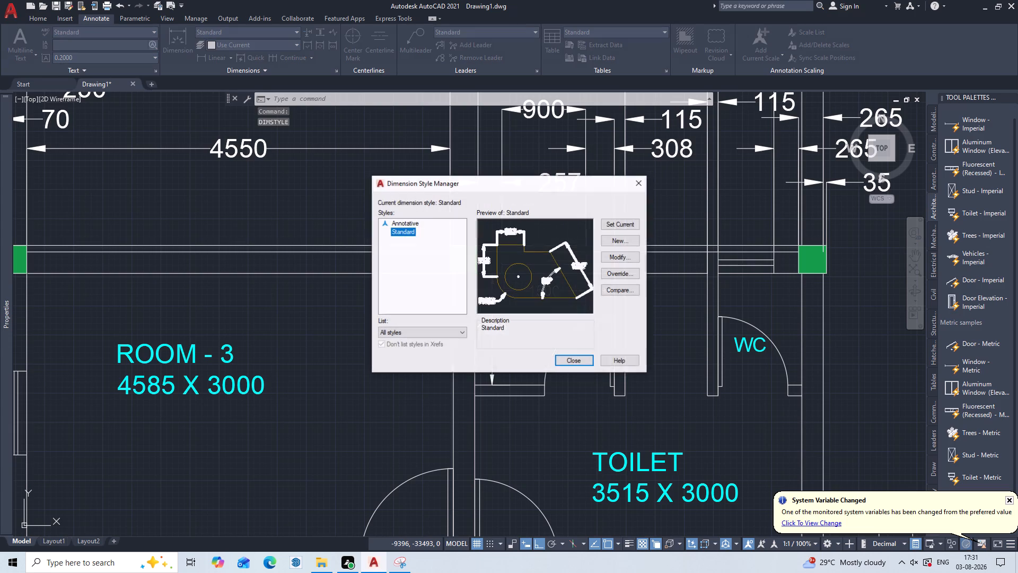
key("Escape")
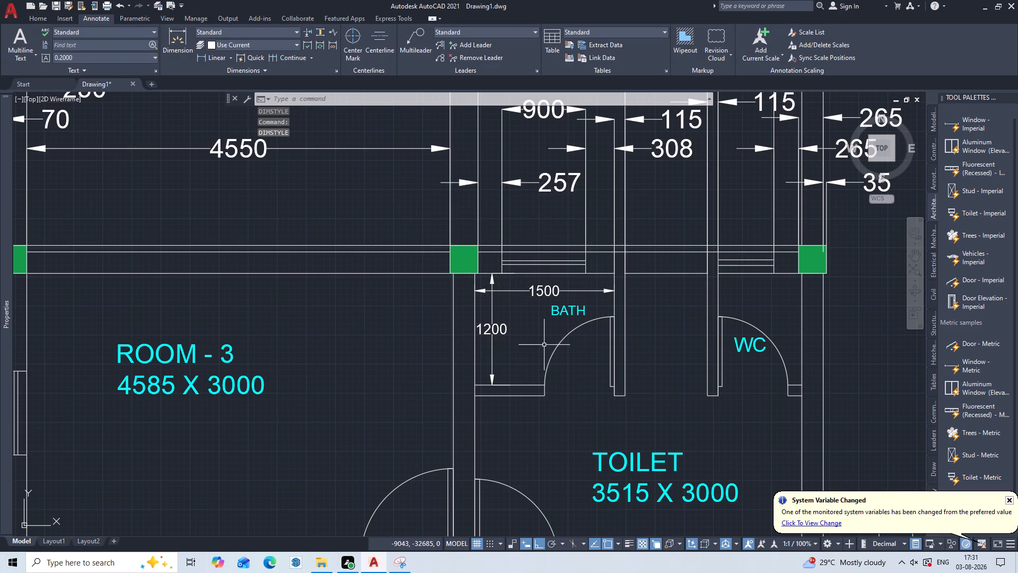
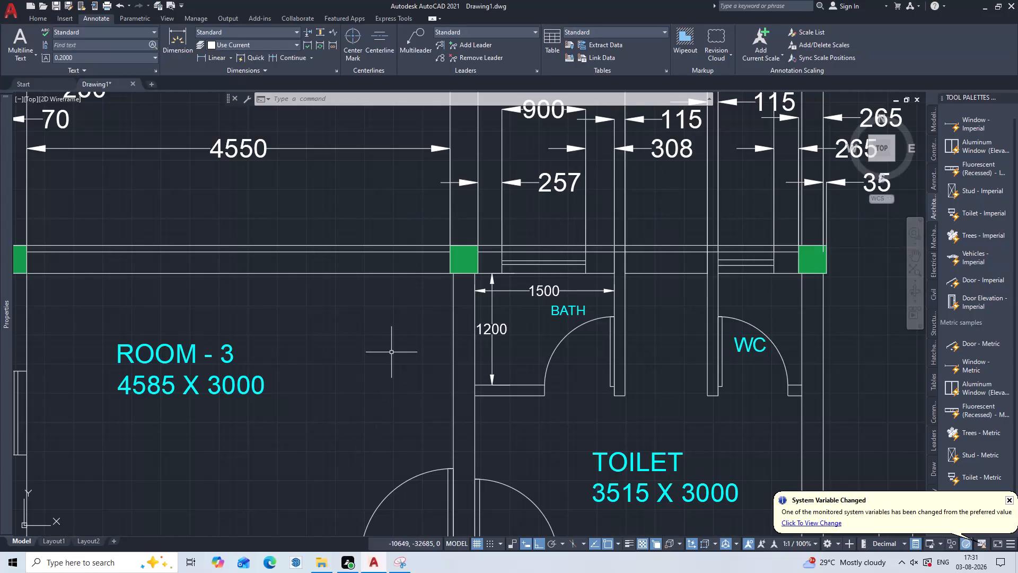
Set the arrow size to 100 for the dimensions above Room-3, the bath and WC, and along the building's left outer wall.
scroll(391, 352, "down", 1)
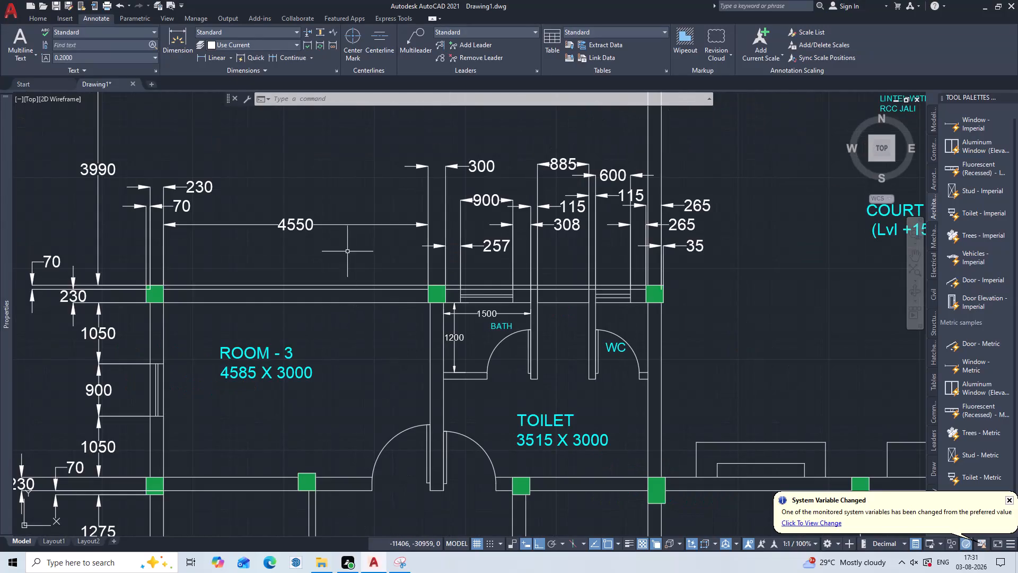
middle_click_drag(344, 228, 510, 323)
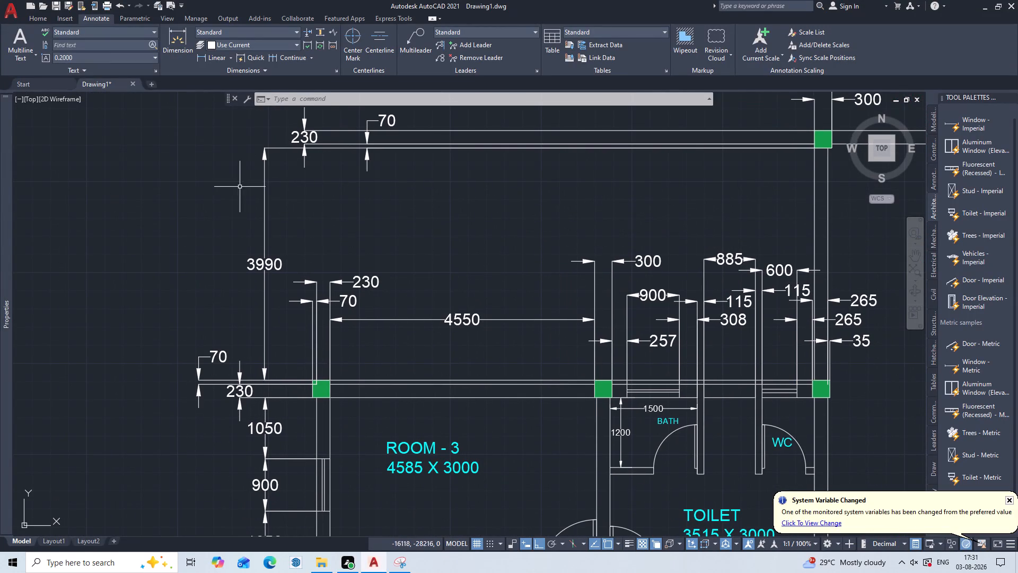
middle_click_drag(165, 177, 144, 216)
scroll(144, 216, "down", 1)
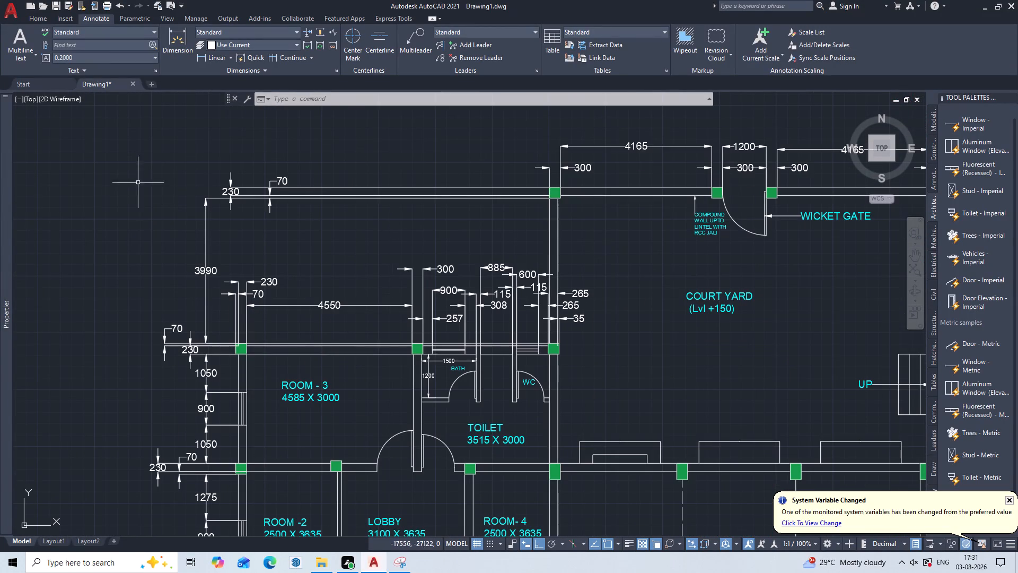
left_click(533, 323)
left_click_drag(533, 323, 526, 322)
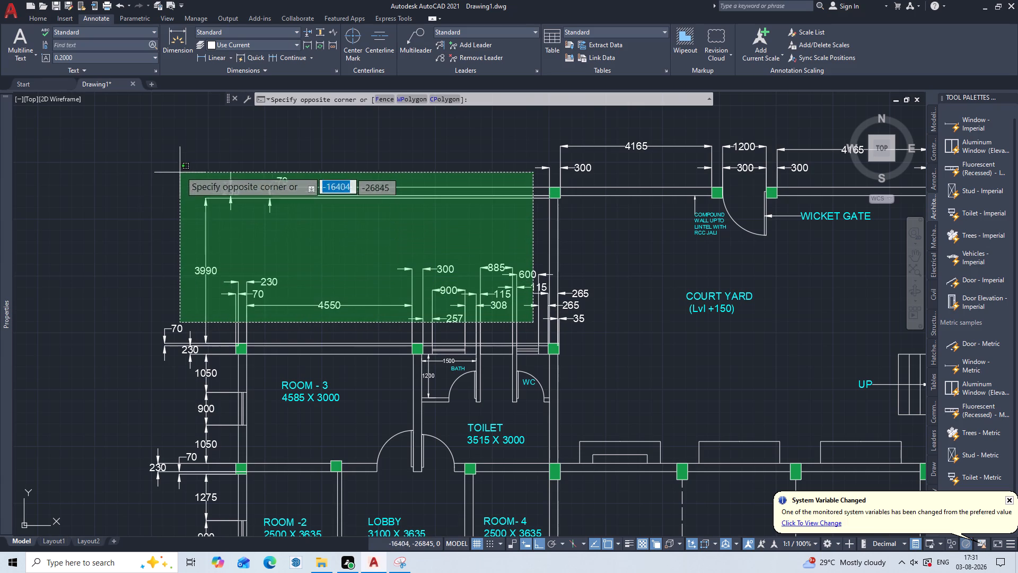
double_click(182, 167)
middle_click_drag(132, 407, 145, 407)
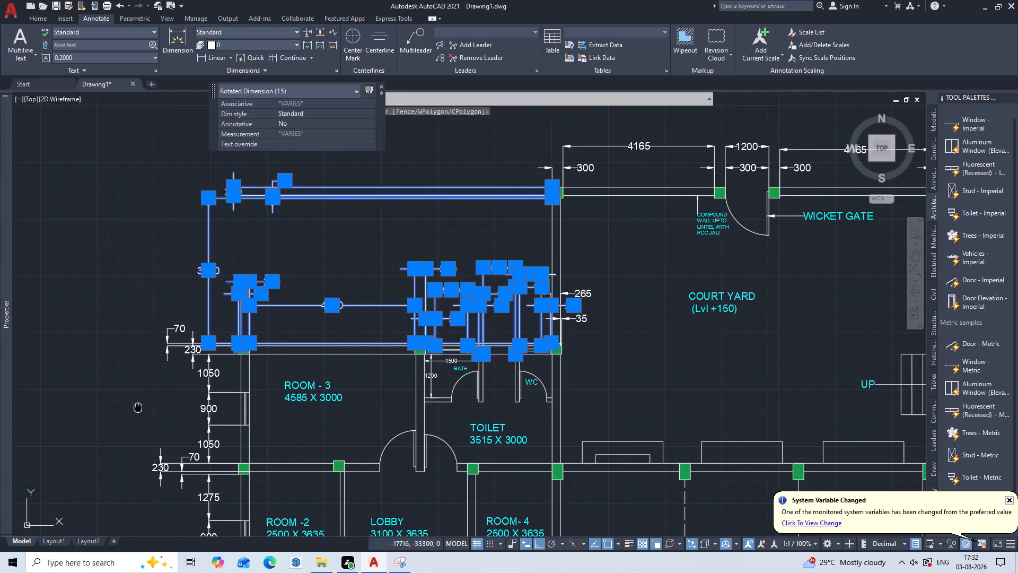
middle_click_drag(145, 407, 302, 272)
double_click(311, 172)
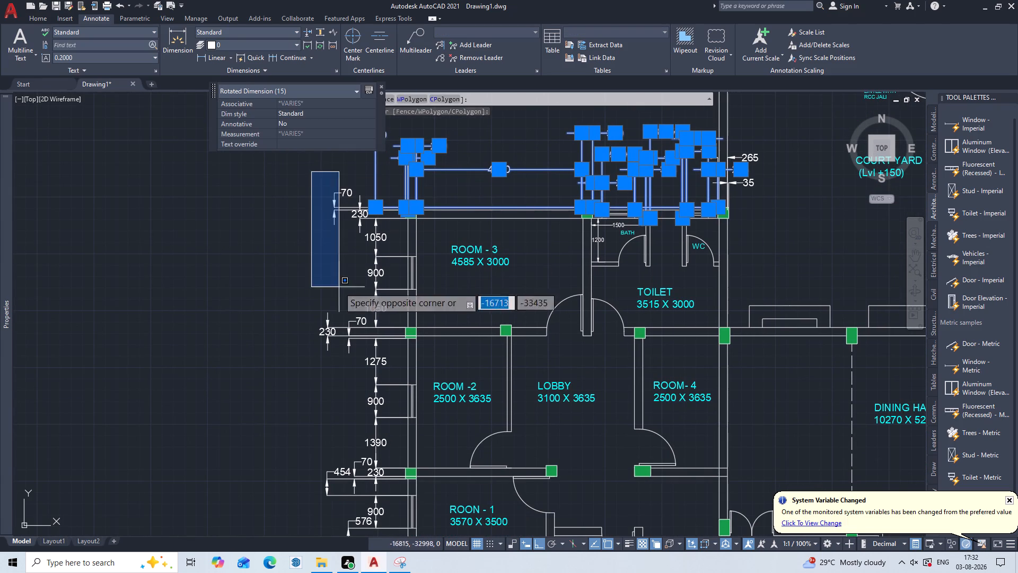
left_click(398, 466)
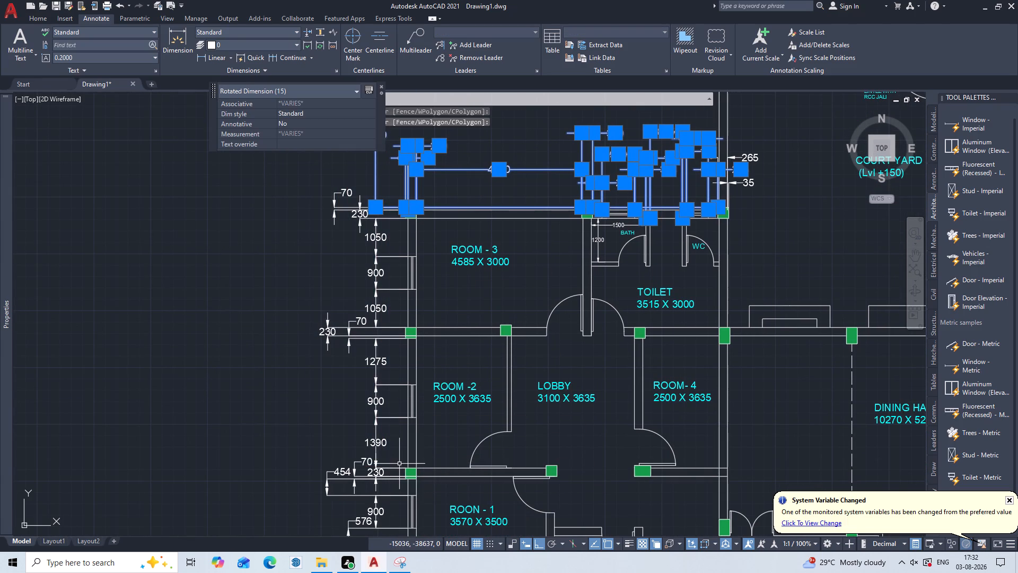
left_click(393, 186)
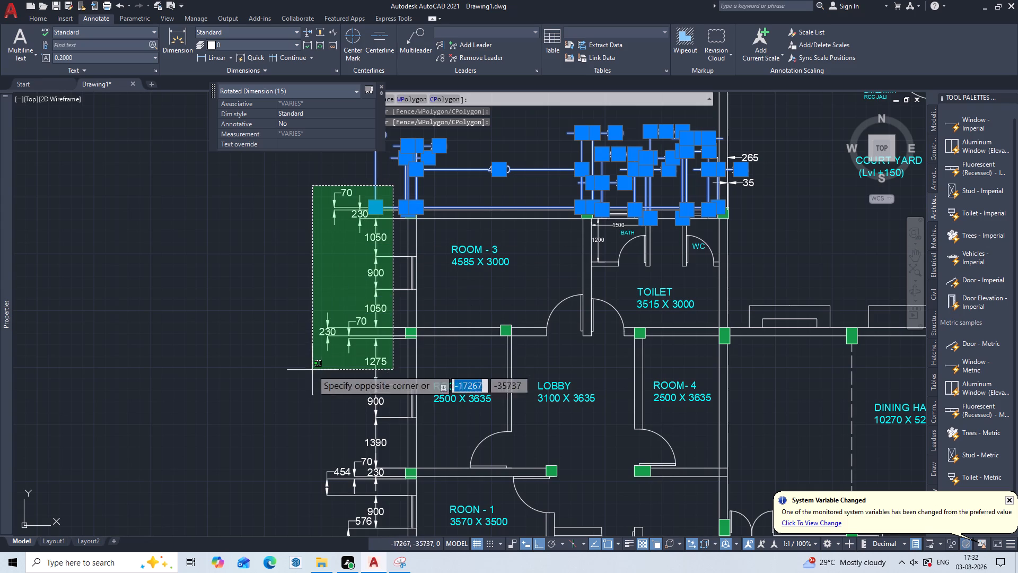
left_click(255, 491)
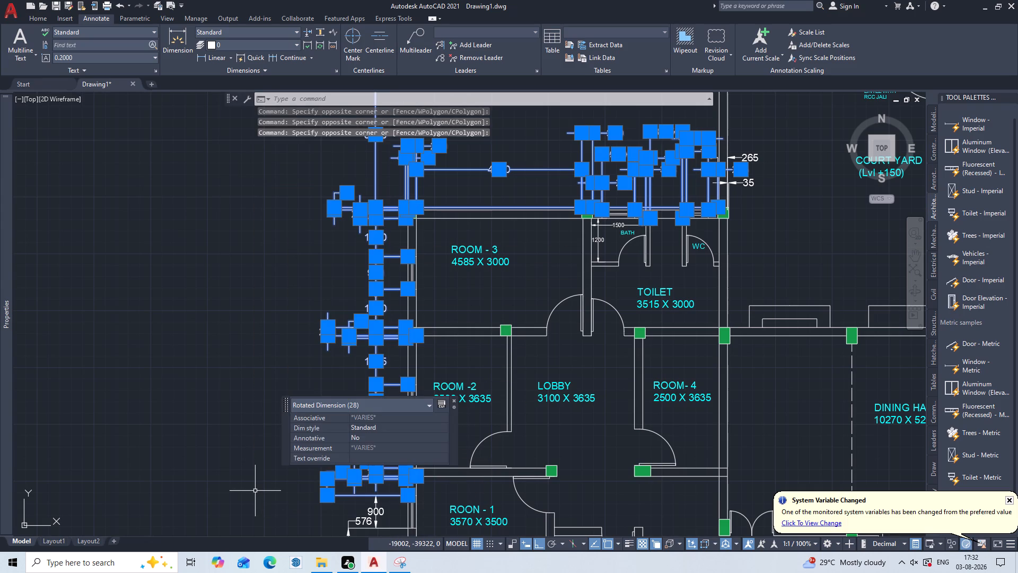
middle_click_drag(255, 491, 249, 255)
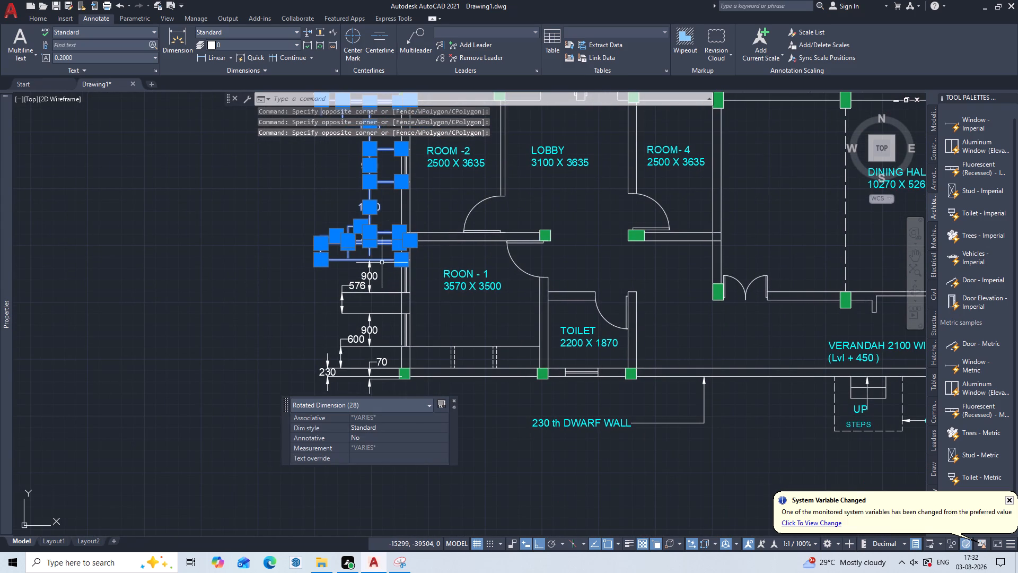
left_click(382, 263)
left_click(303, 393)
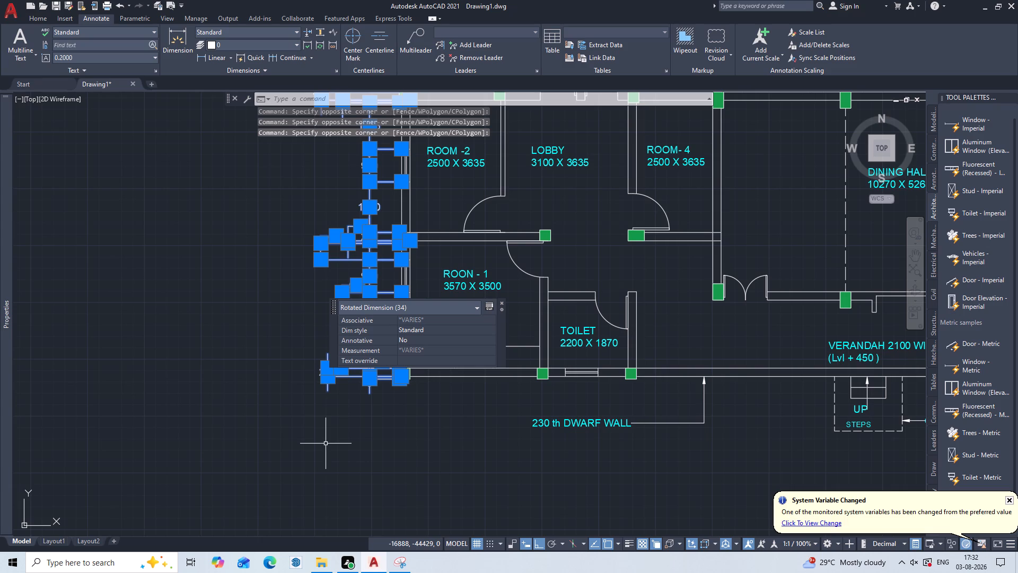
key("ctrl+1")
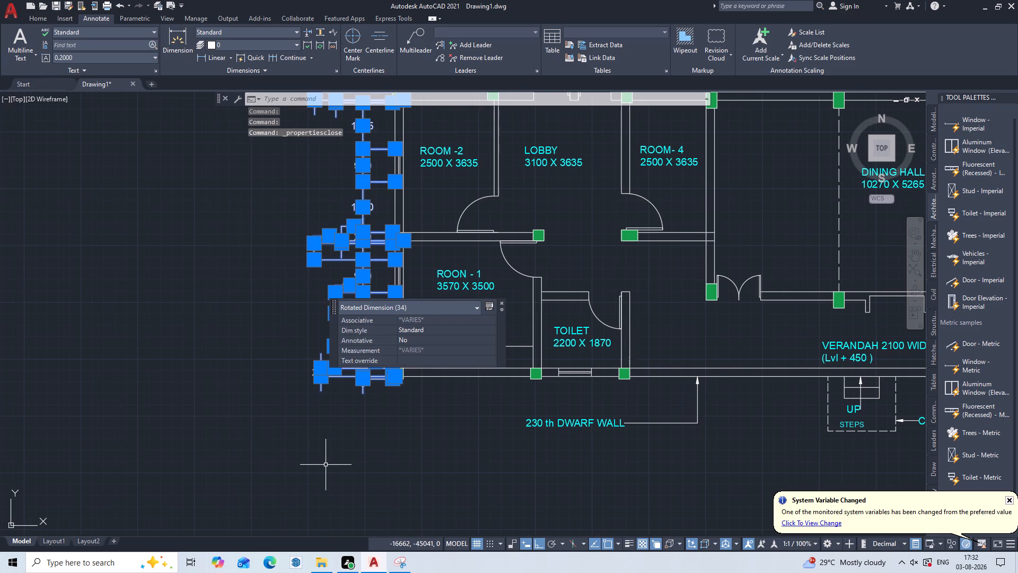
key("ctrl+1")
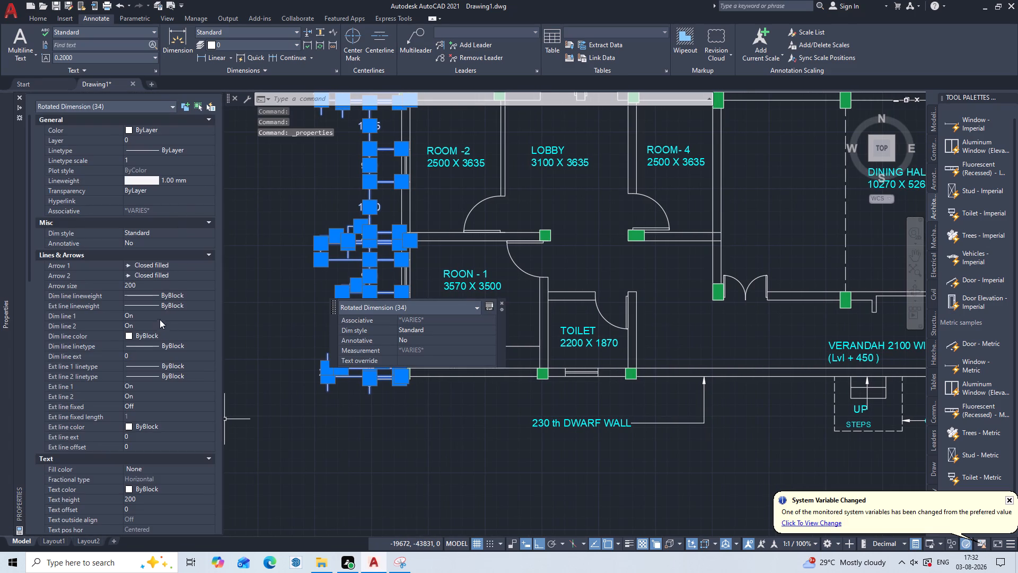
left_click(189, 285)
key("BackSpace")
type("100")
Set the text height of the same selected dimensions to 100 and clear the selection.
scroll(194, 356, "down", 1)
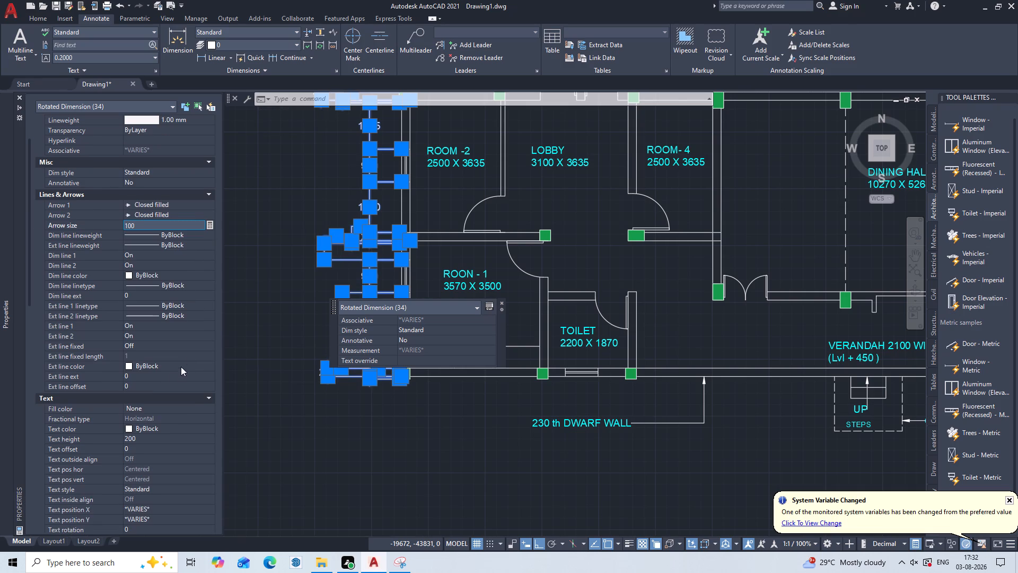
left_click(168, 435)
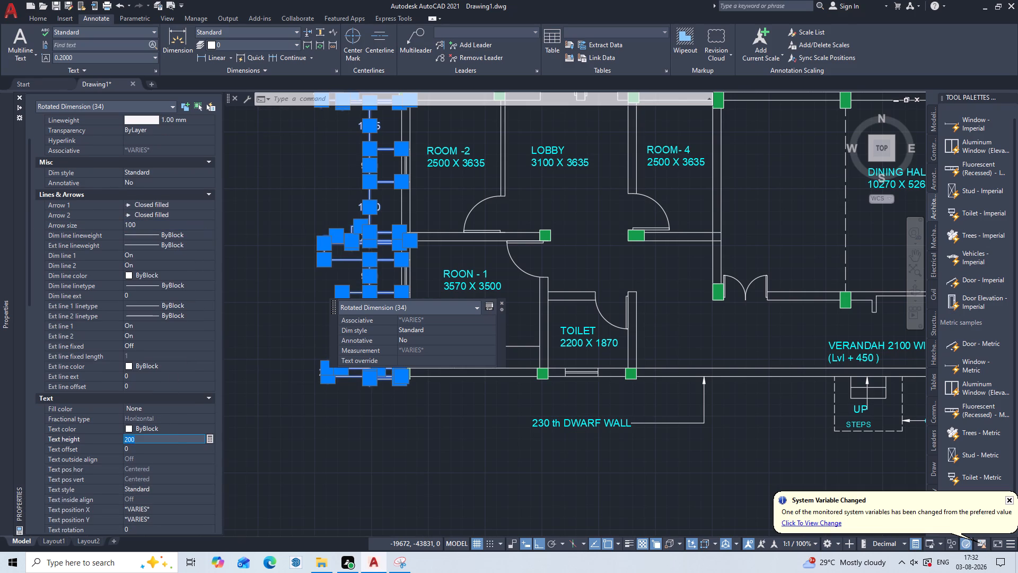
key("BackSpace")
type("100")
key("Escape")
key("BackSpace")
type("100")
key("Return")
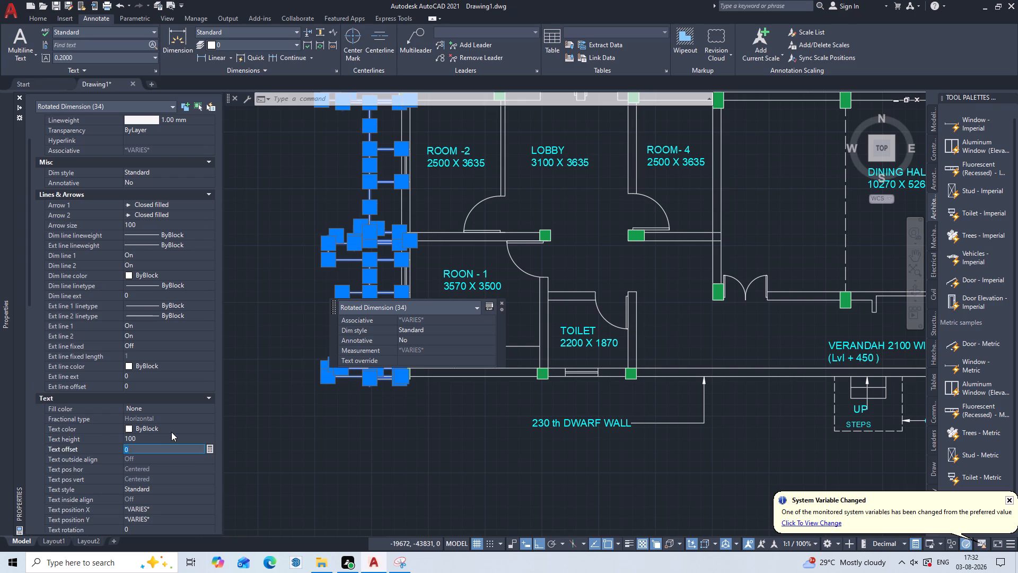
key("Escape")
key("Escape")
Examine the resized dimensions around the left wing against the rest of the floor plan.
middle_click_drag(293, 337, 232, 498)
middle_click_drag(355, 286, 345, 452)
scroll(345, 446, "down", 1)
middle_click_drag(429, 336, 348, 234)
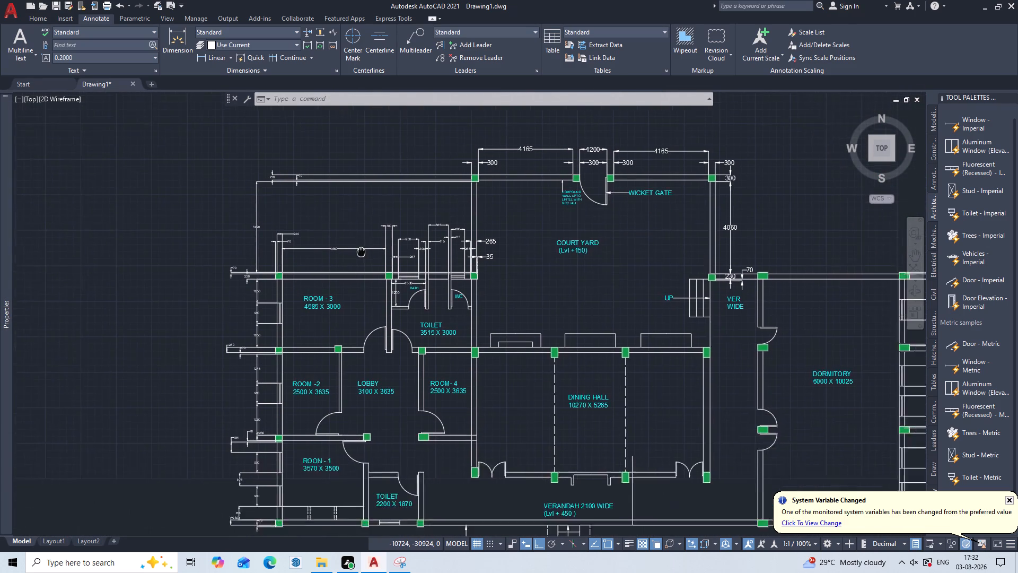
middle_click_drag(348, 234, 340, 221)
scroll(338, 291, "up", 1)
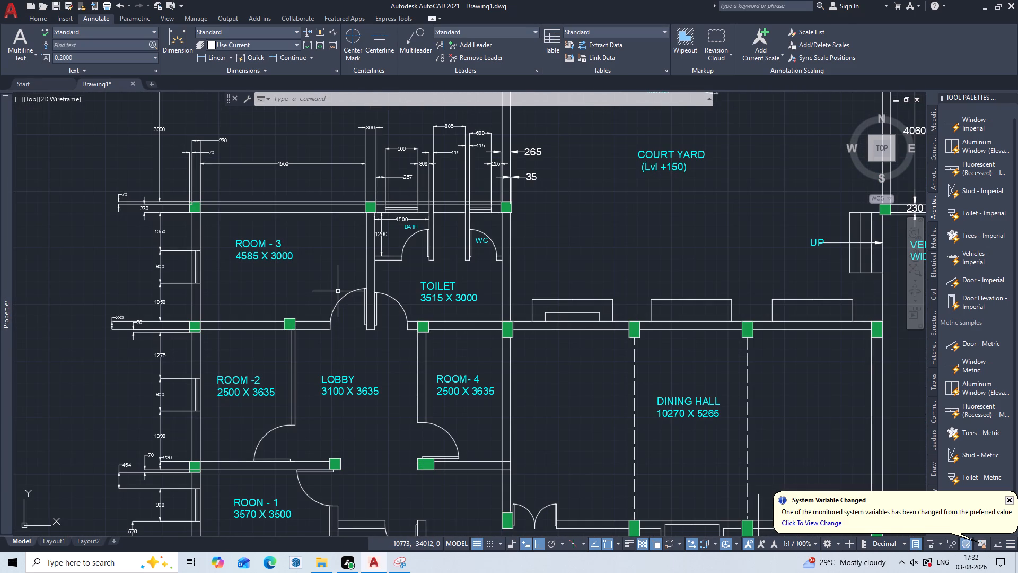
scroll(327, 307, "down", 1)
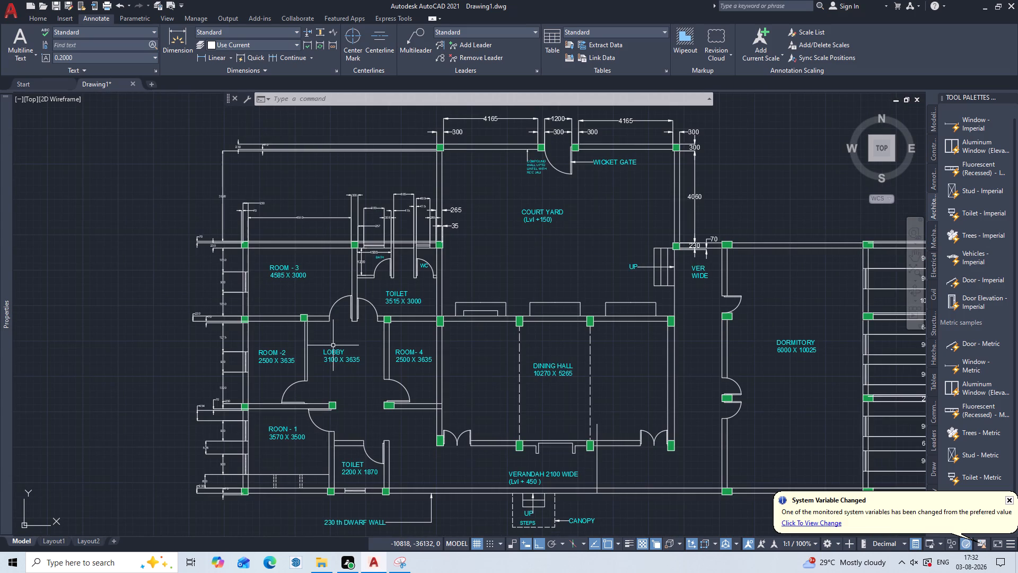
scroll(297, 302, "up", 1)
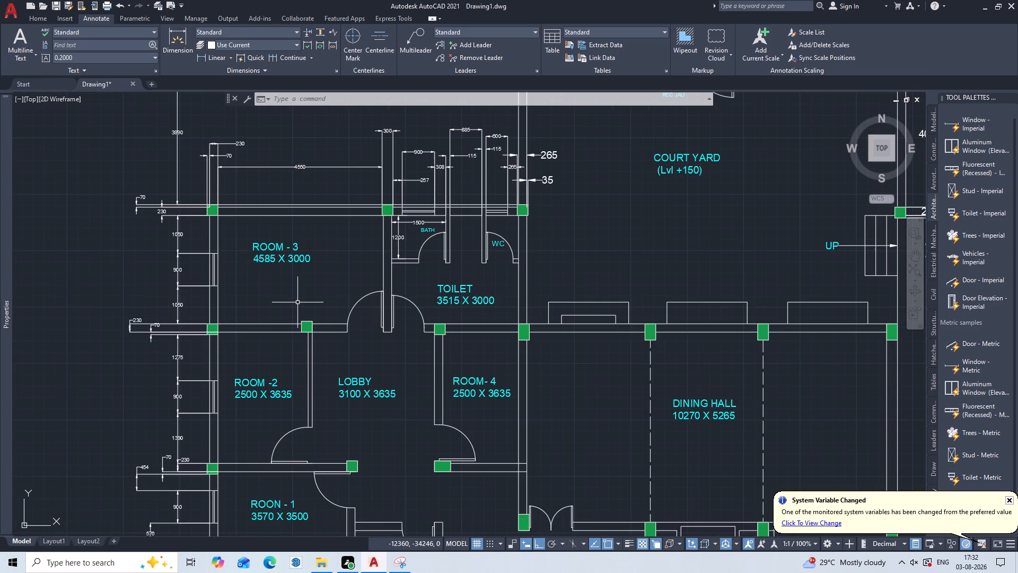
Set the arrow size to 100 for the dimensions beside the WC, around the courtyard and verandah corner, and along the dormitory's outer wall.
middle_click_drag(297, 301, 258, 373)
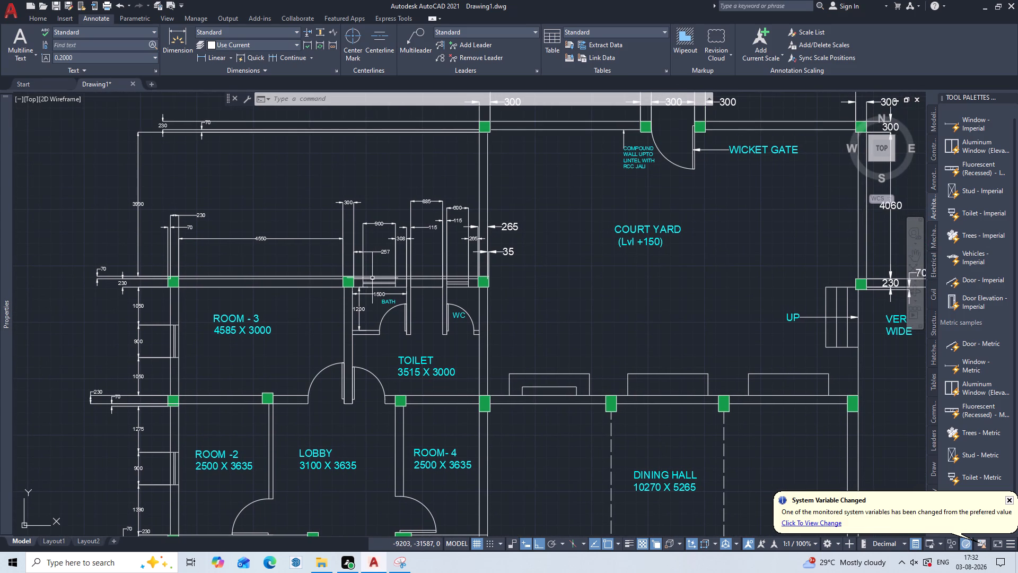
middle_click_drag(534, 214, 444, 353)
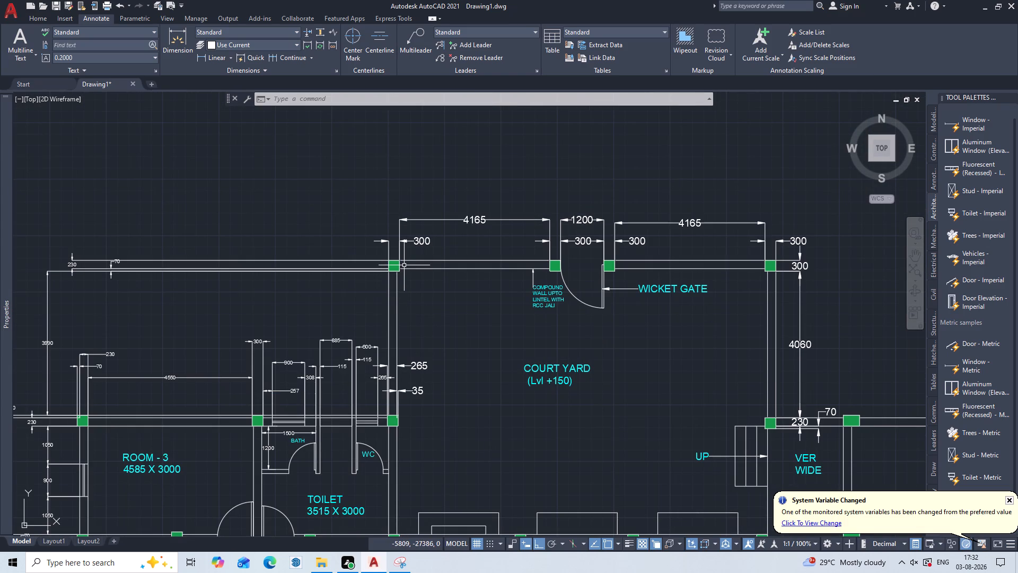
left_click(433, 358)
left_click(409, 403)
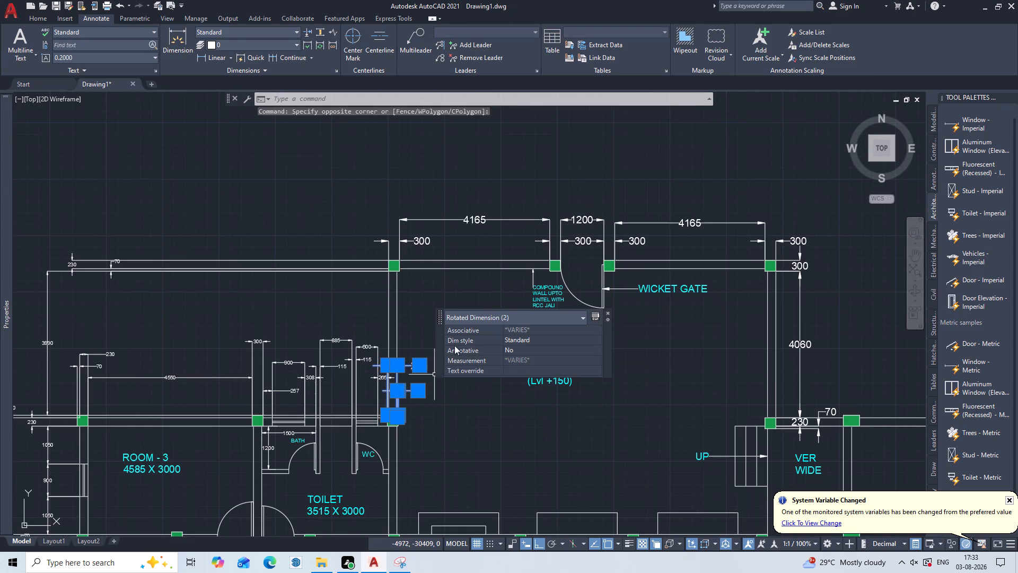
left_click(367, 219)
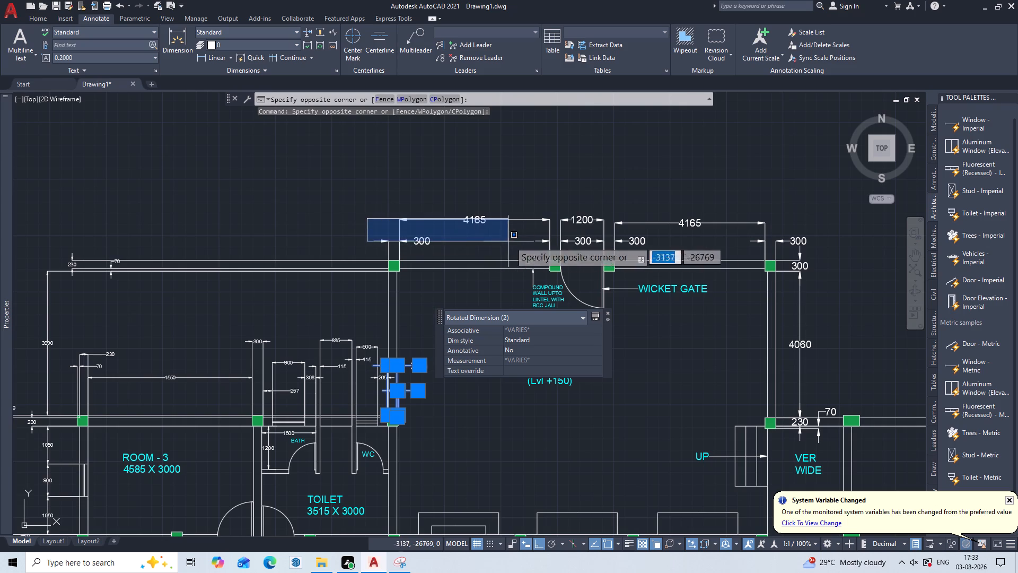
left_click(831, 246)
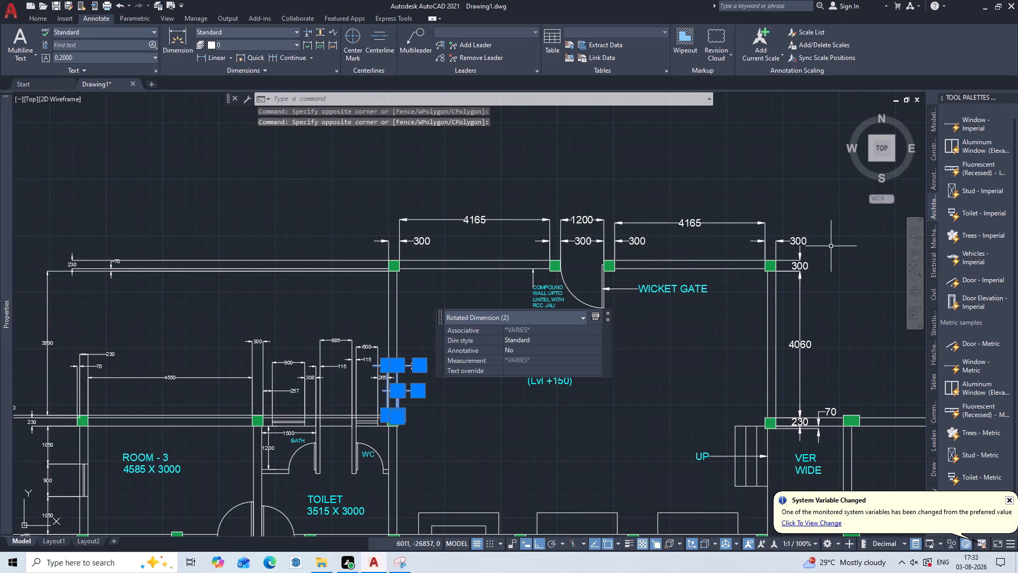
left_click_drag(831, 246, 819, 244)
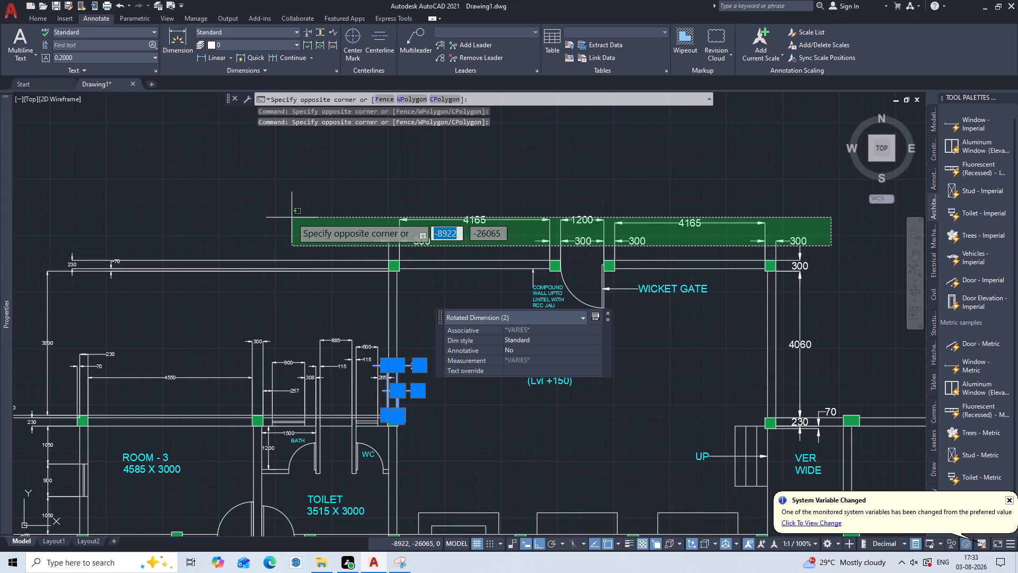
left_click(292, 218)
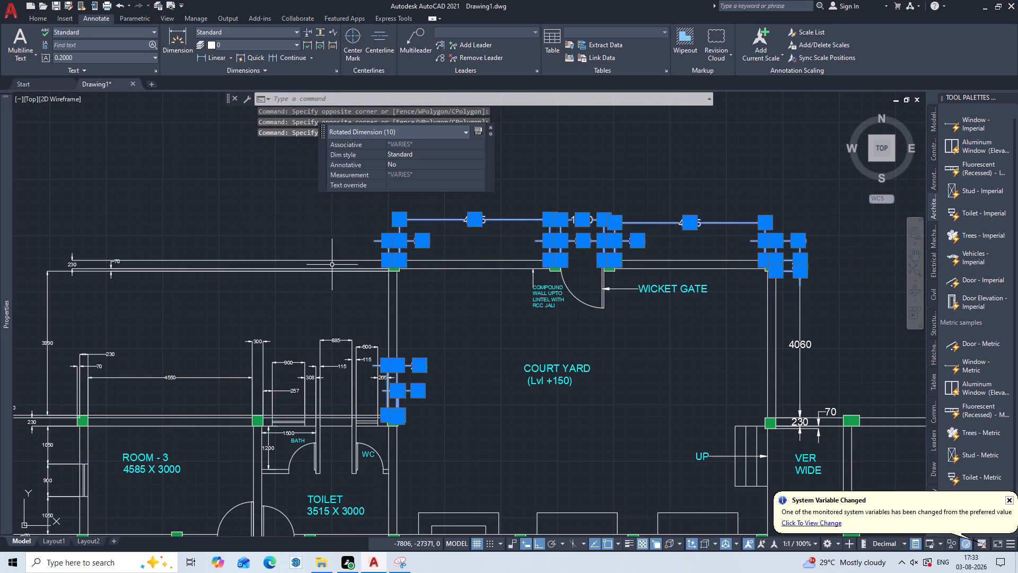
middle_click_drag(690, 353, 665, 343)
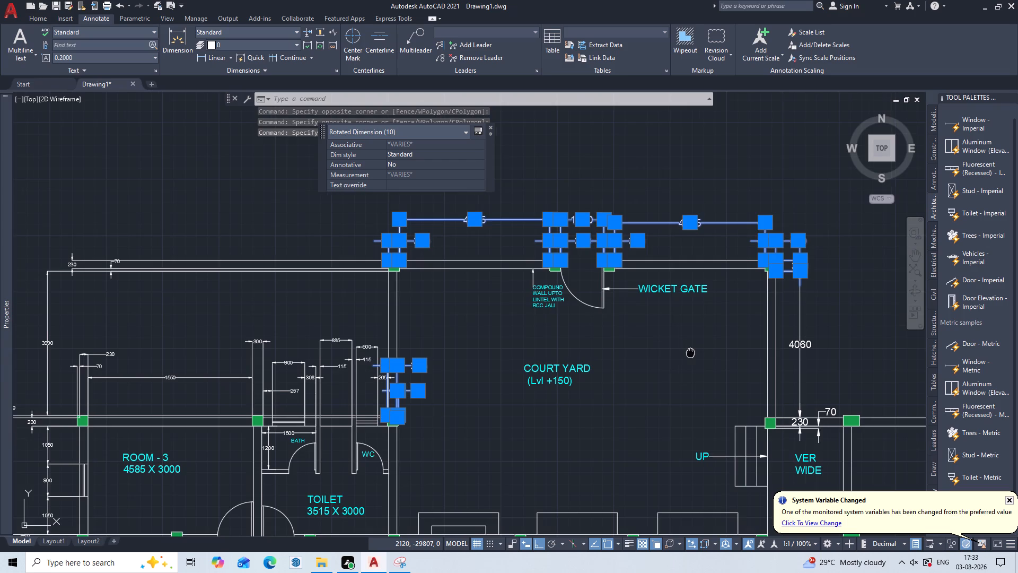
middle_click_drag(665, 343, 388, 199)
left_click_drag(530, 186, 520, 188)
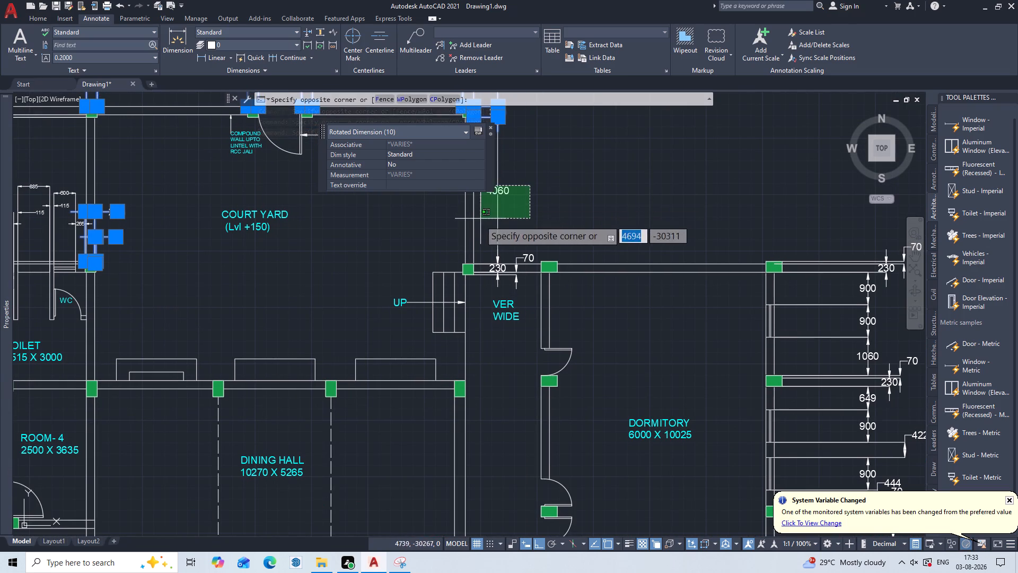
left_click(477, 228)
left_click_drag(536, 248, 524, 256)
left_click(520, 259)
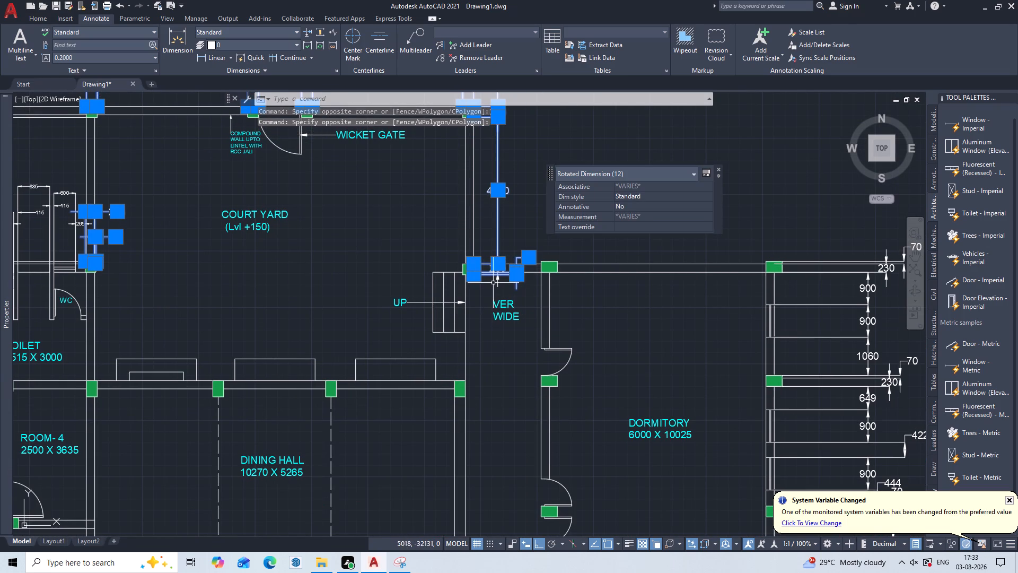
left_click(498, 284)
scroll(480, 305, "down", 2)
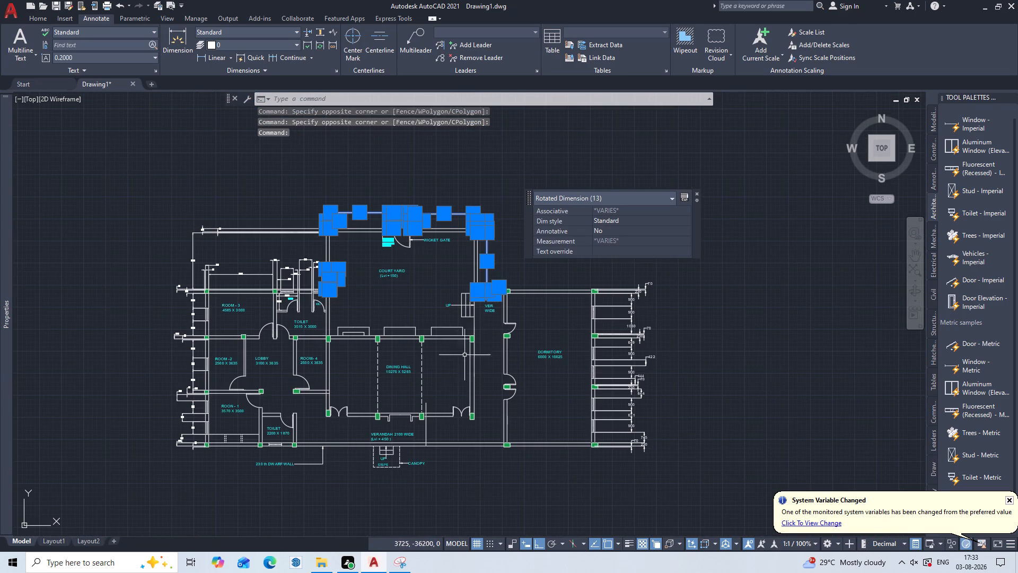
scroll(334, 309, "up", 2)
scroll(334, 309, "down", 1)
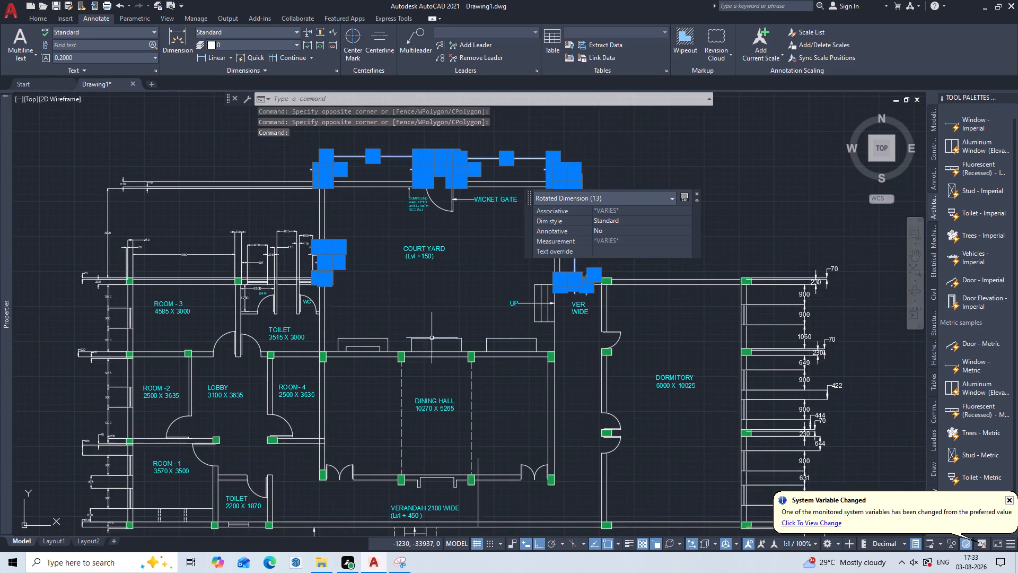
scroll(433, 343, "down", 1)
middle_click_drag(441, 318, 534, 240)
scroll(462, 309, "up", 1)
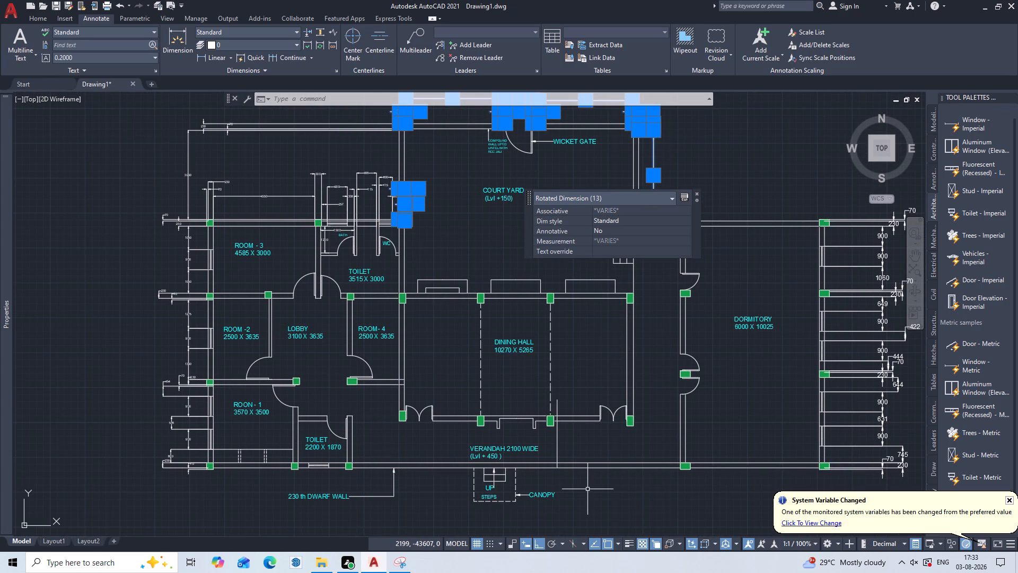
middle_click_drag(587, 489, 288, 427)
middle_click(286, 427)
middle_click_drag(642, 325, 643, 325)
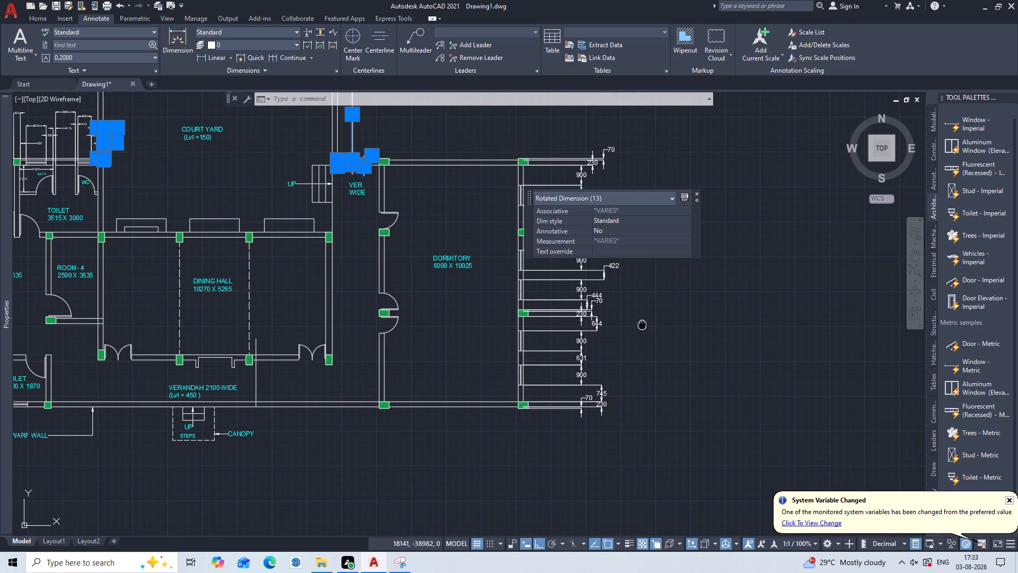
middle_click_drag(643, 325, 512, 410)
left_click(514, 223)
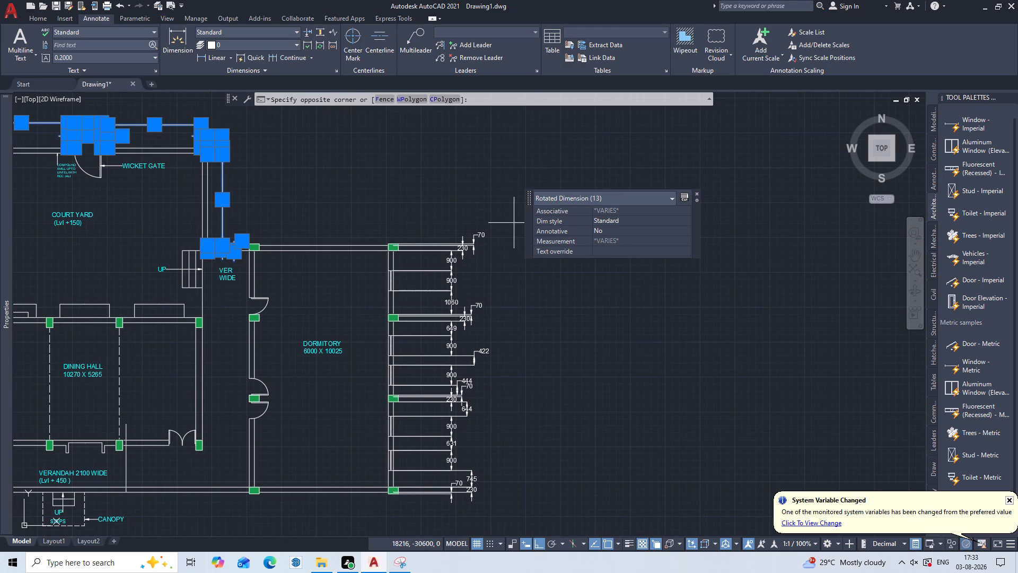
left_click(433, 516)
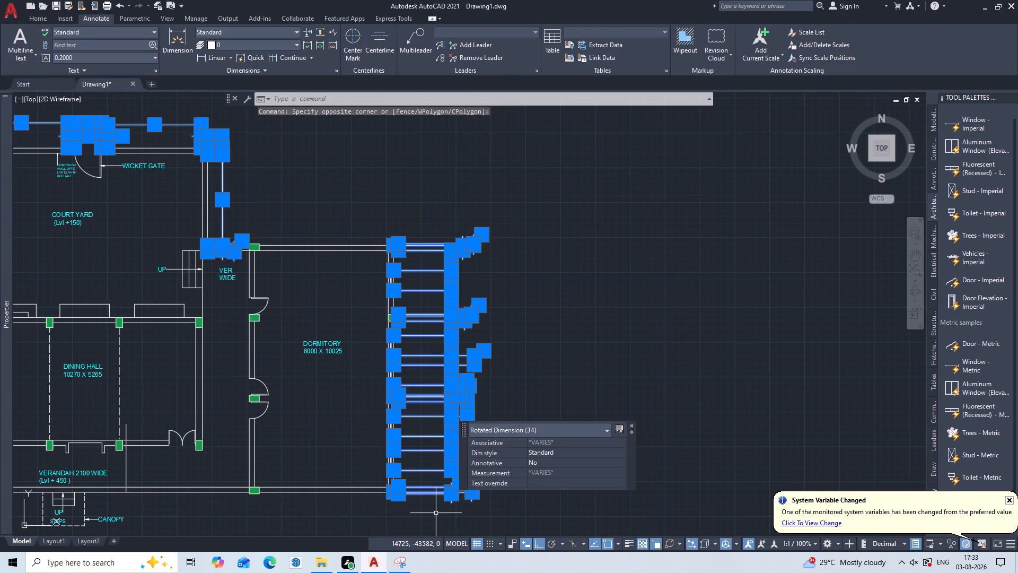
key("ctrl+1")
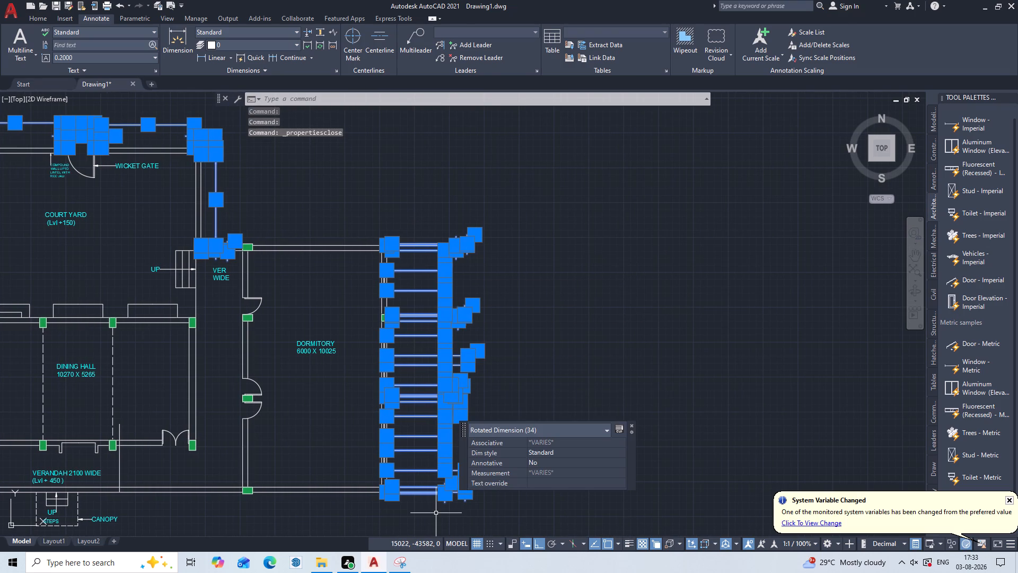
key("ctrl+1")
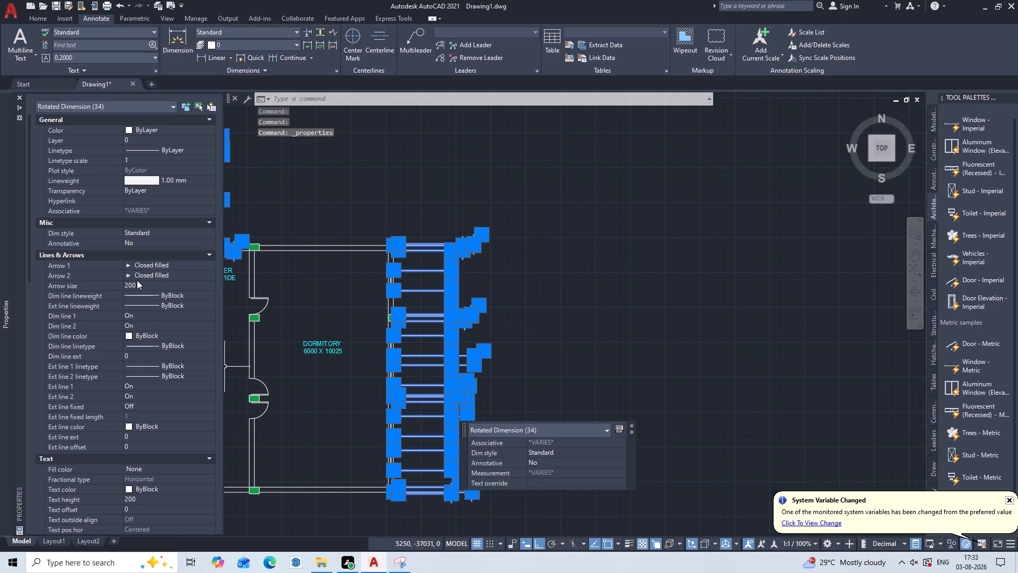
left_click(148, 285)
key("BackSpace")
key("BackSpace")
key("BackSpace")
key("BackSpace")
key("BackSpace")
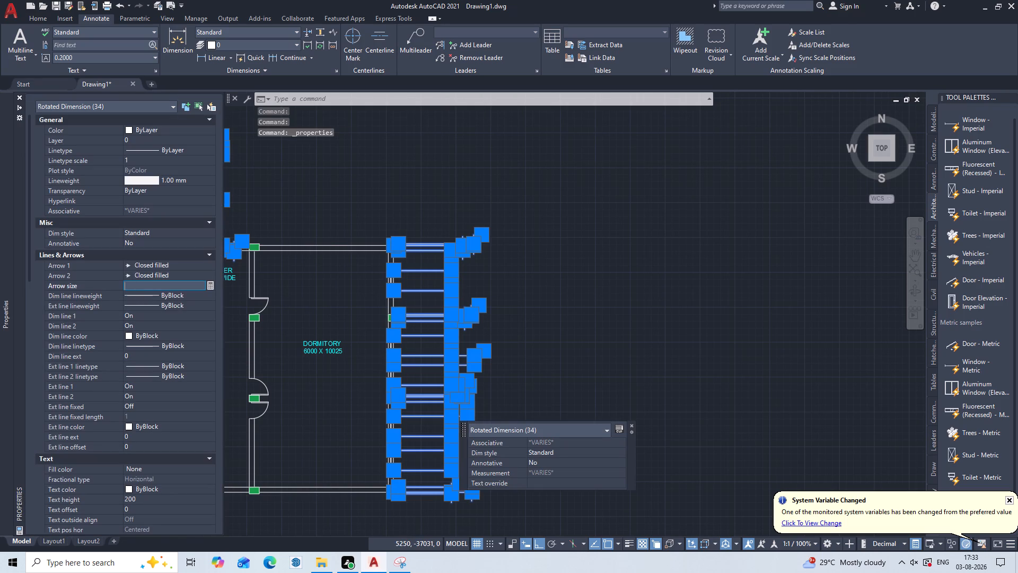
type("100")
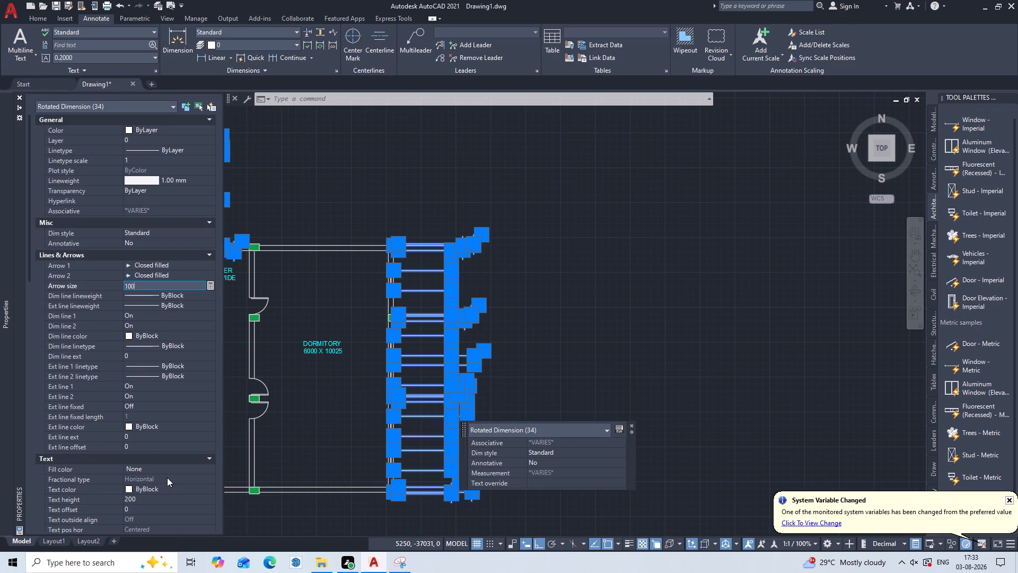
Set the text height of the same selected dimensions to 100 and clear the selection.
scroll(167, 477, "down", 1)
double_click(177, 433)
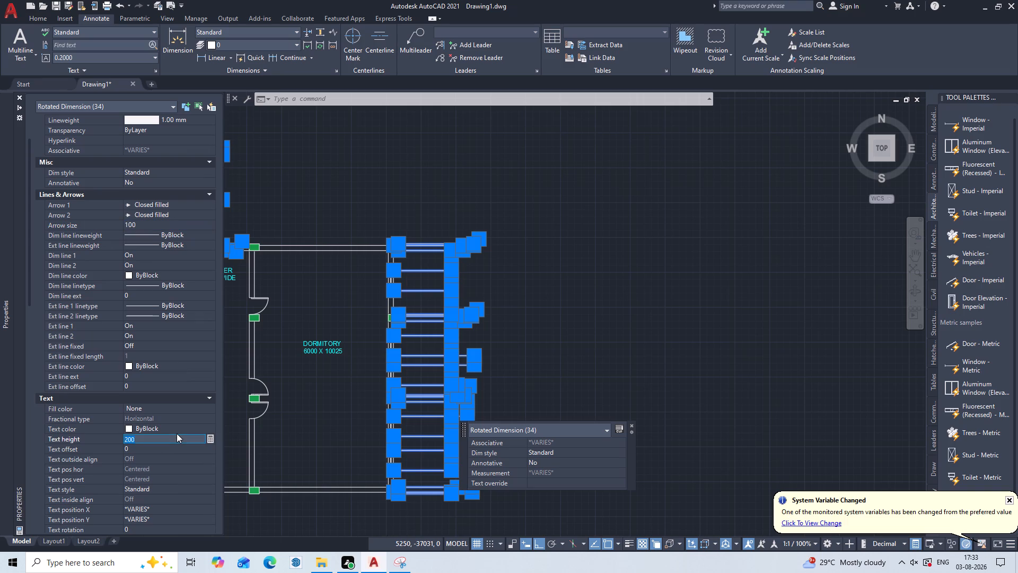
key("BackSpace")
key("1")
key("0")
key("0")
key("Return")
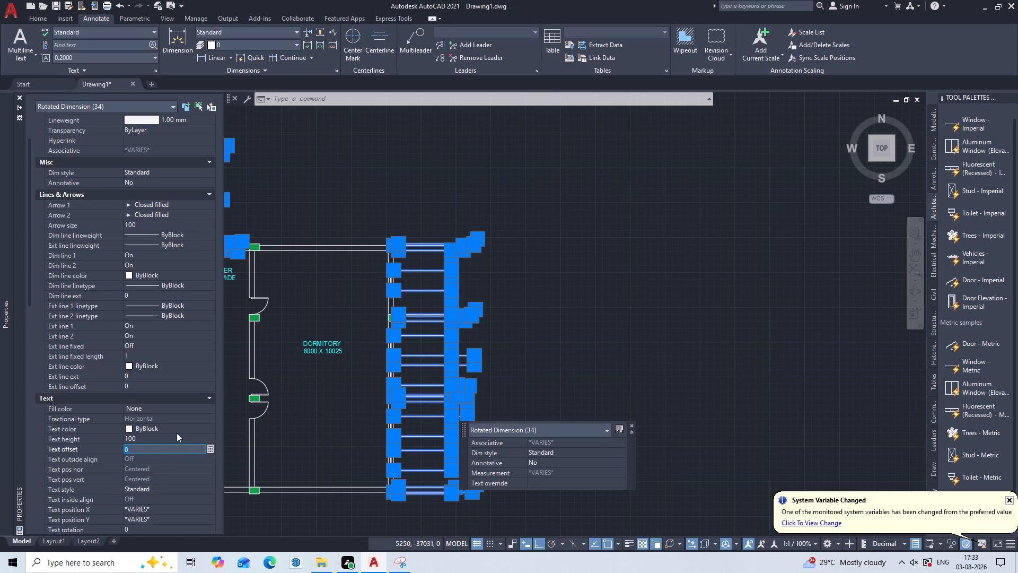
key("Escape")
key("Escape")
key("Escape")
key("Escape")
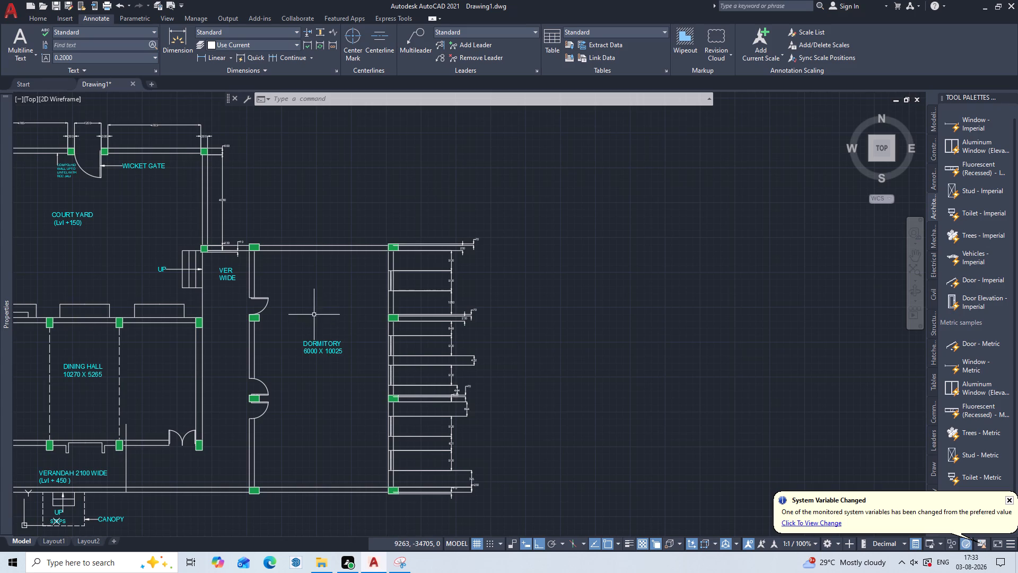
Add a horizontal linear dimension across the bath's door opening, with the dimension line placed along the wall face on the toilet side.
middle_click_drag(316, 315, 482, 317)
scroll(474, 325, "down", 1)
middle_click_drag(373, 337, 393, 329)
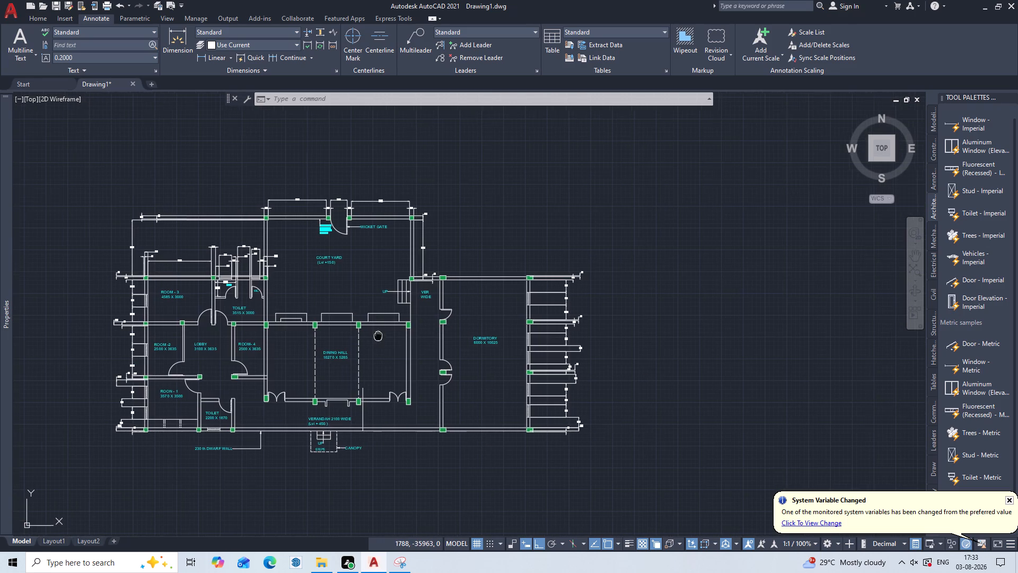
middle_click_drag(393, 329, 558, 298)
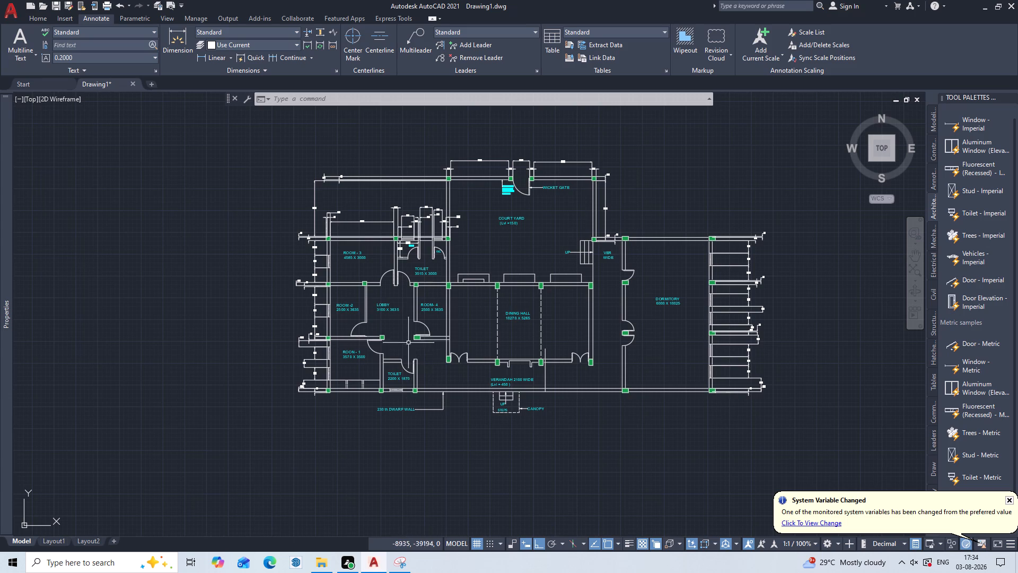
scroll(401, 297, "up", 1)
middle_click_drag(406, 247, 416, 339)
scroll(416, 339, "up", 1)
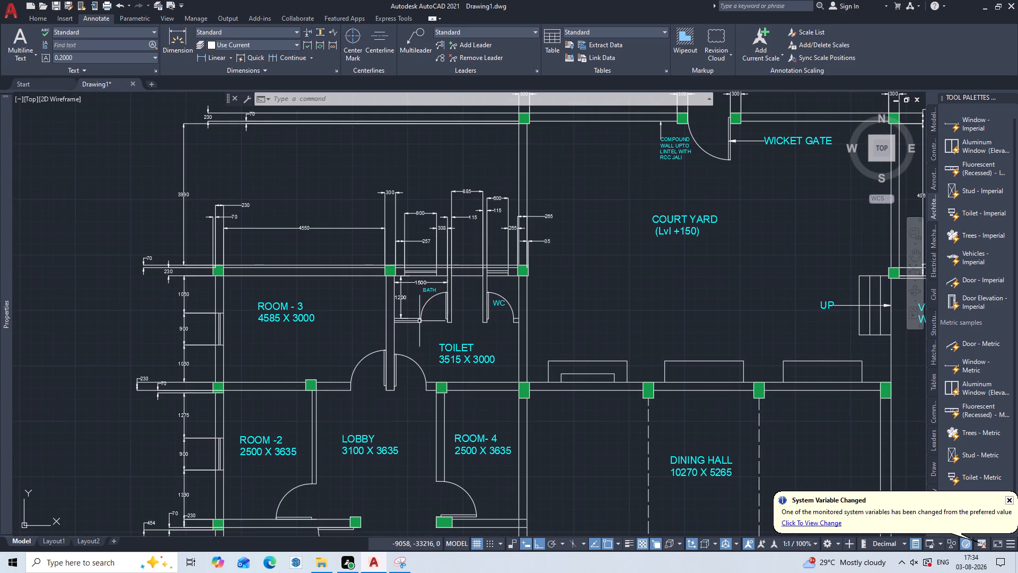
scroll(424, 299, "up", 2)
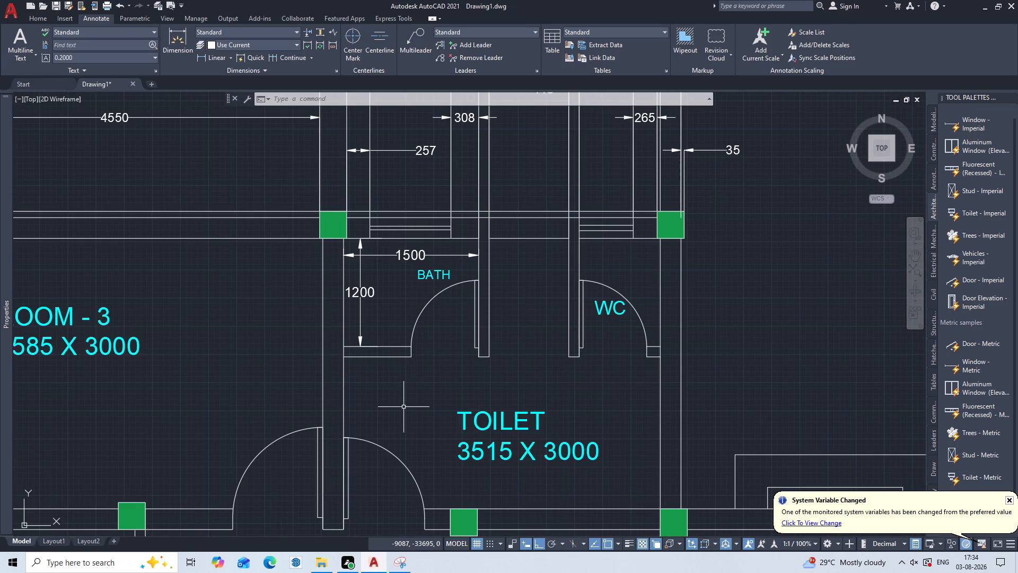
type("DLI")
key("Return")
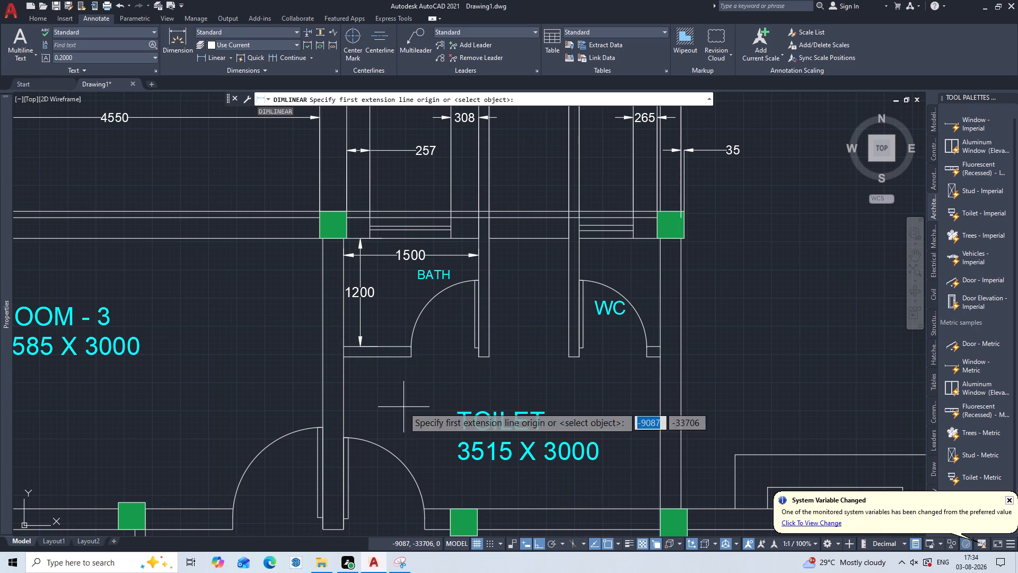
left_click(414, 357)
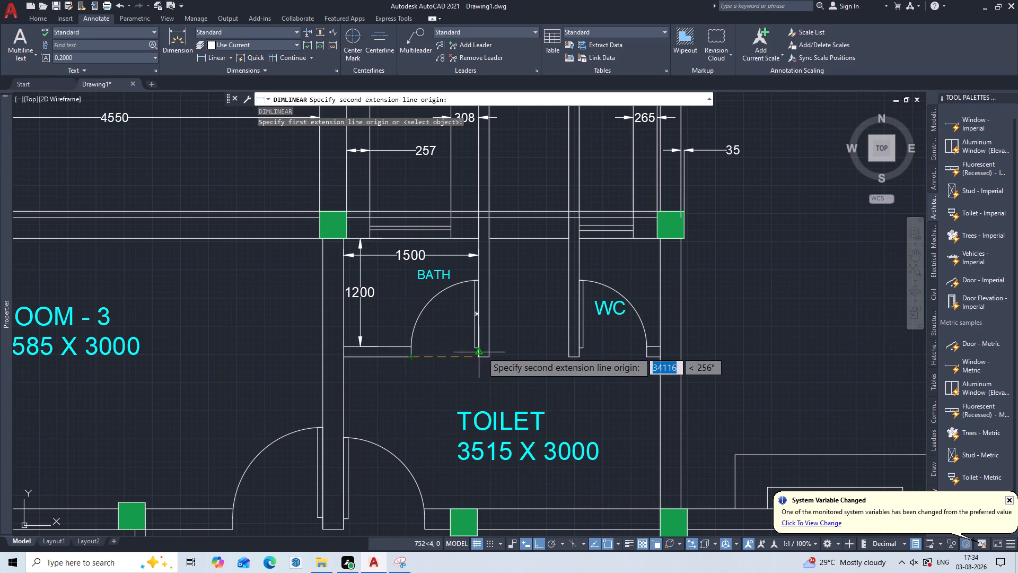
left_click(480, 356)
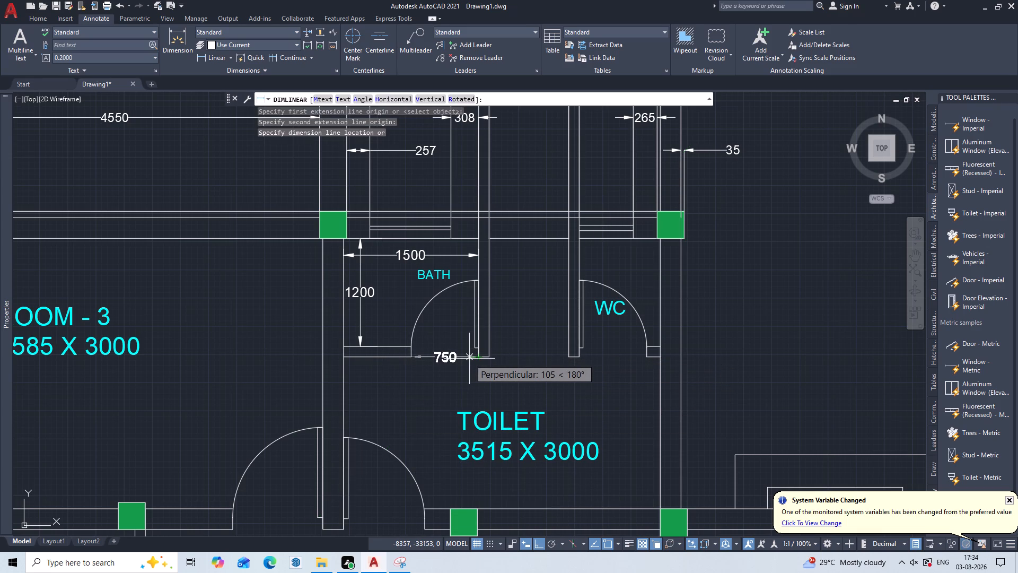
left_click(469, 359)
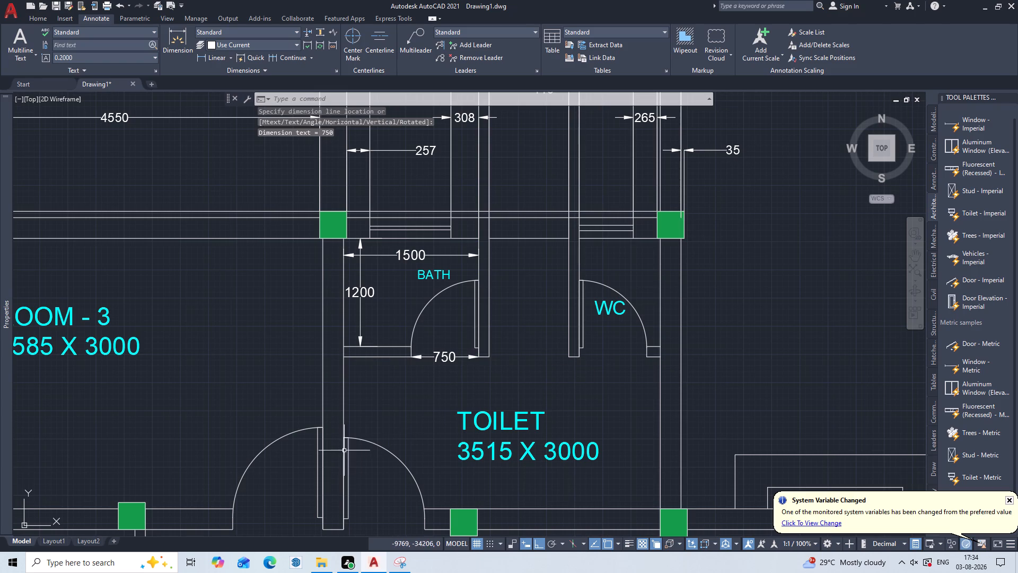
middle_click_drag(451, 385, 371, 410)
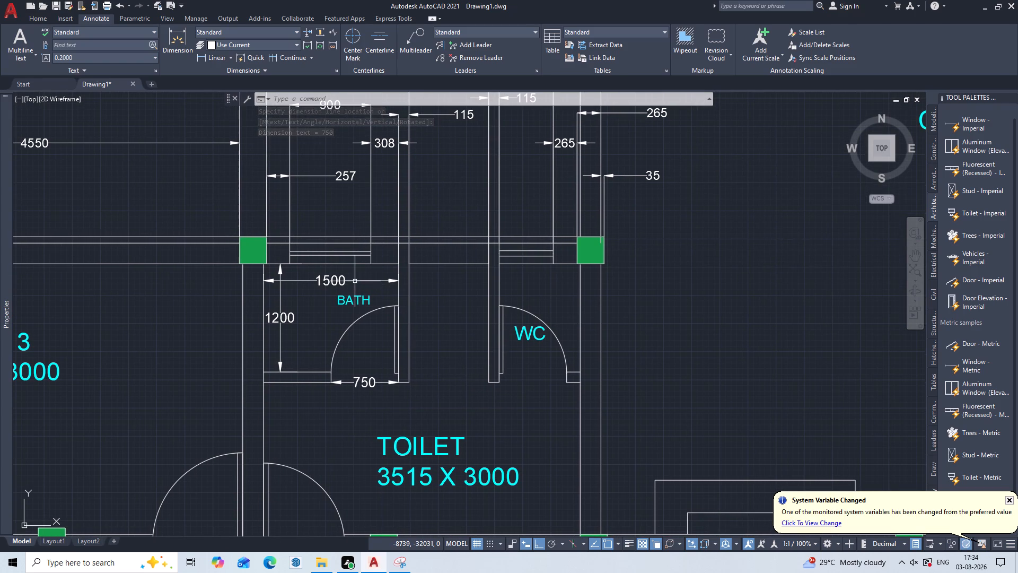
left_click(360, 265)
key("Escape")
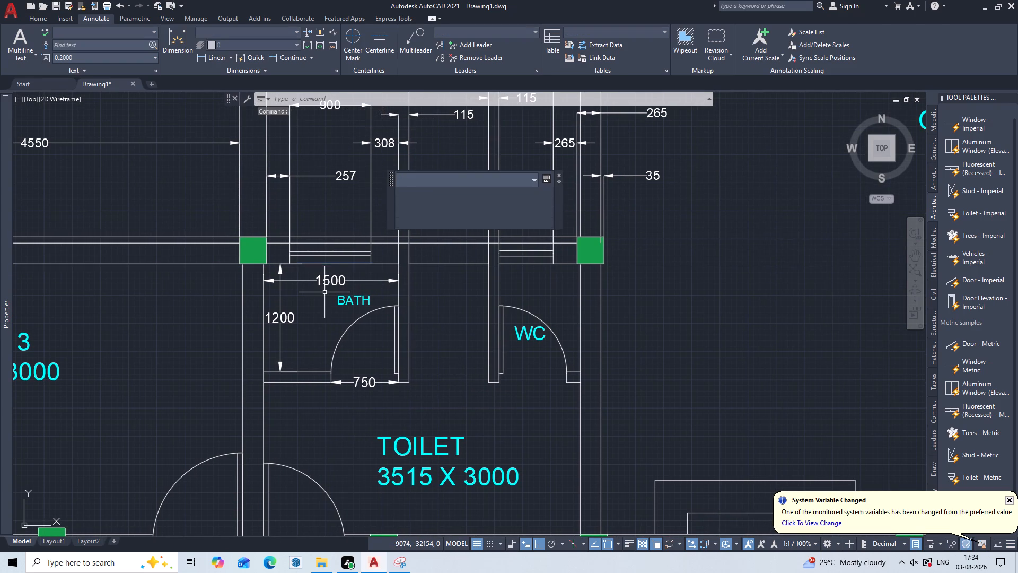
Set the arrow size to 100 for the bath's width, depth and door-opening dimensions.
left_click(356, 276)
left_click(323, 288)
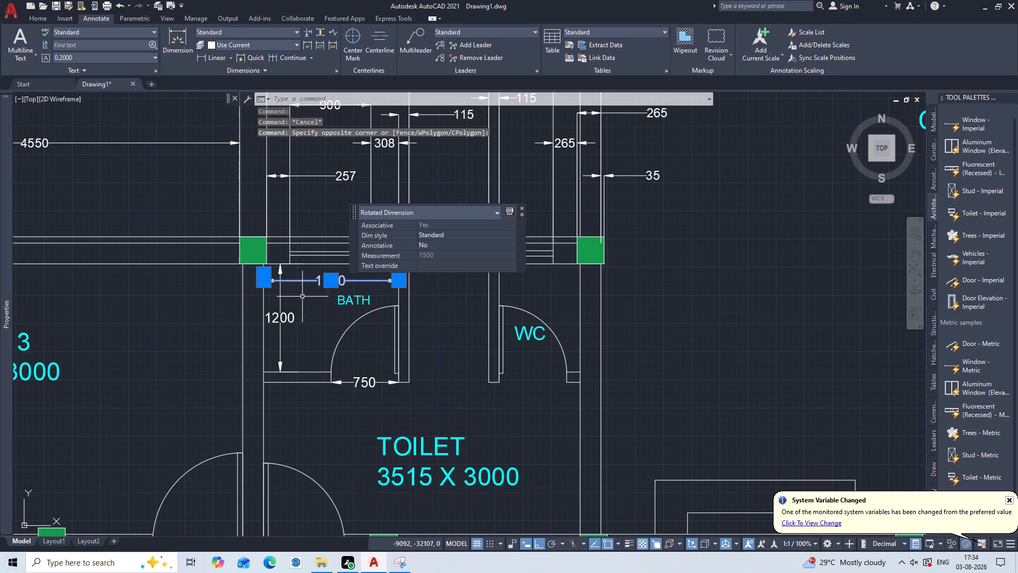
left_click(287, 309)
left_click(277, 335)
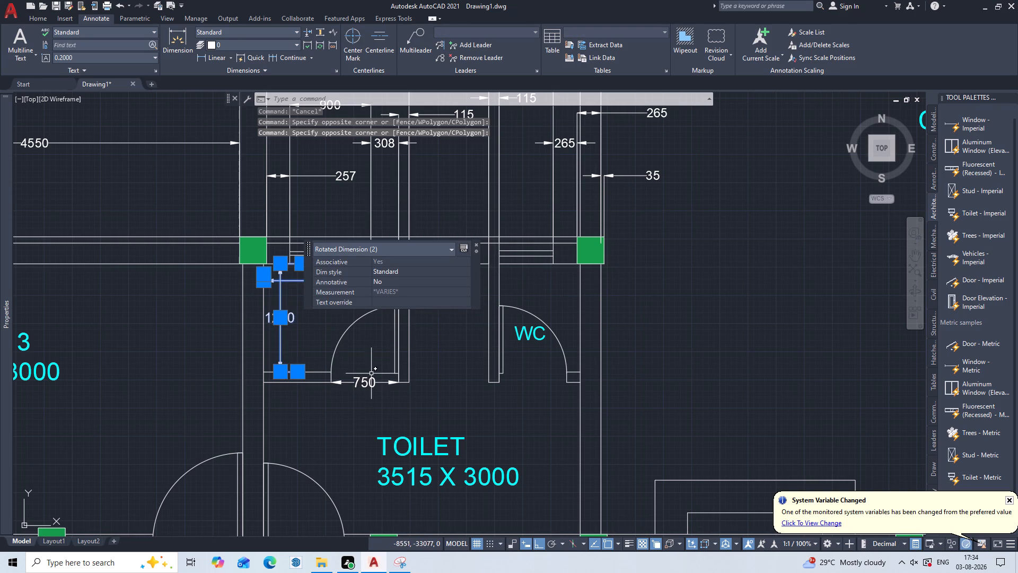
left_click(370, 374)
left_click_drag(345, 410, 356, 398)
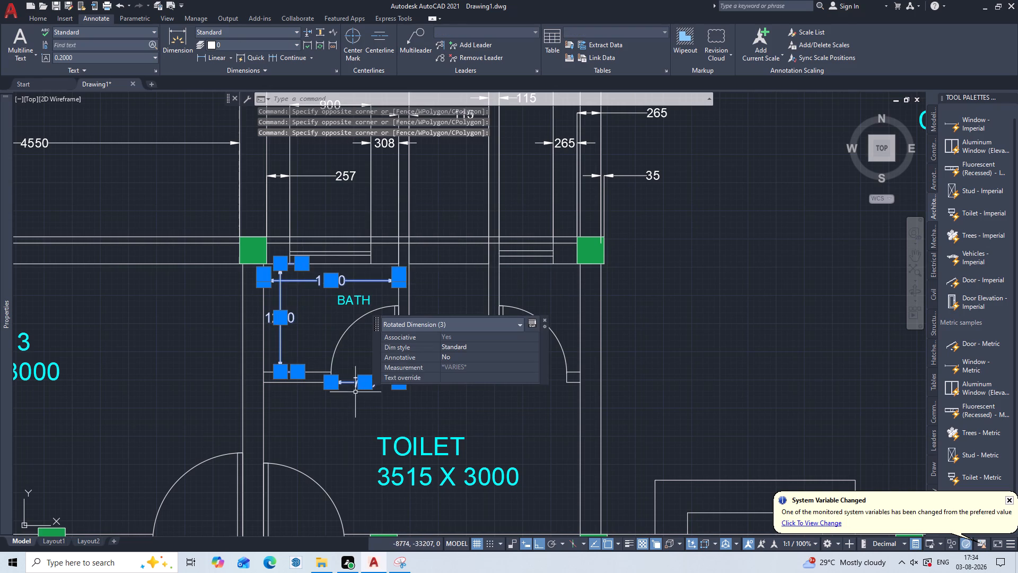
key("ctrl+1")
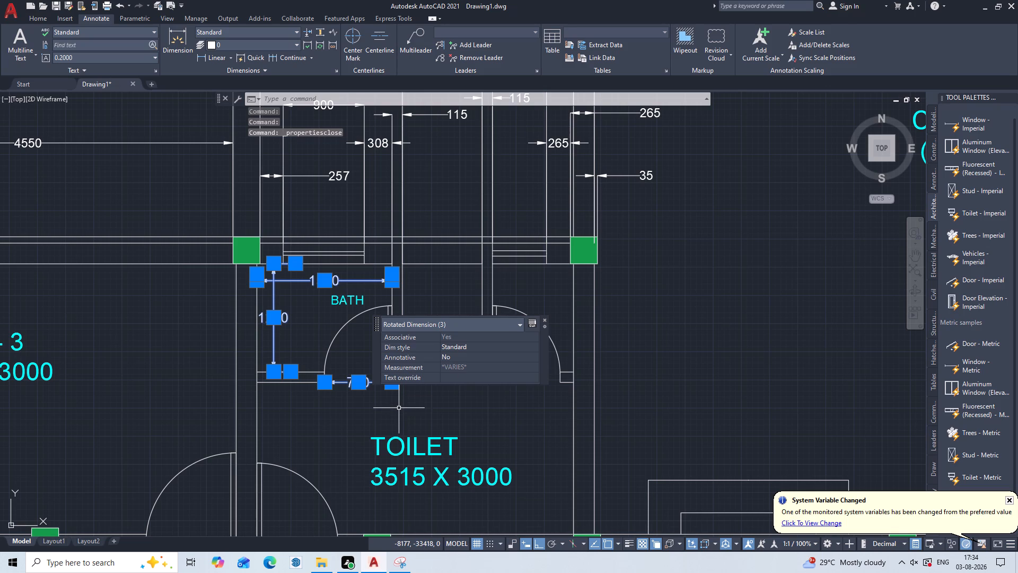
key("ctrl+1")
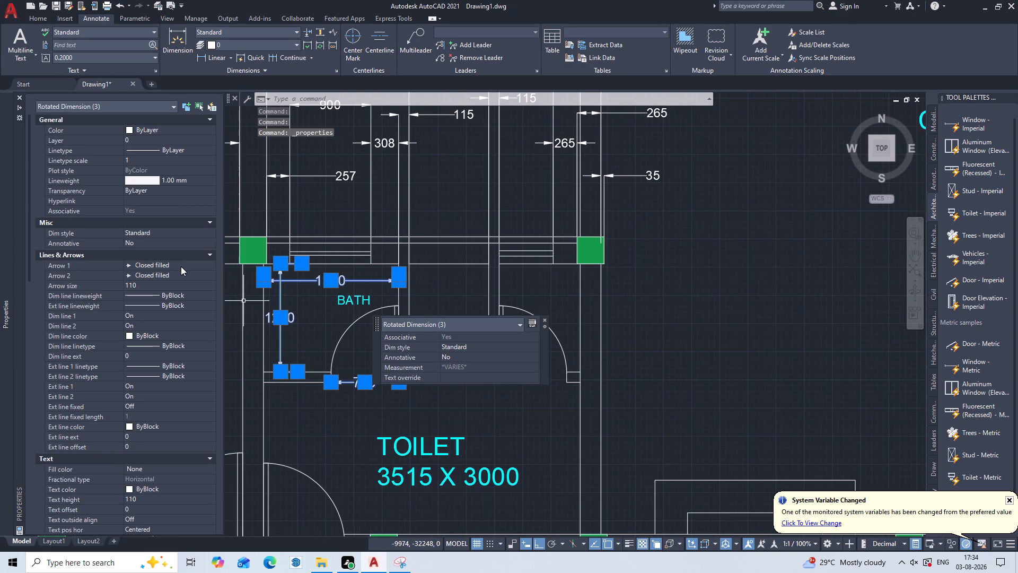
left_click(176, 283)
key("BackSpace")
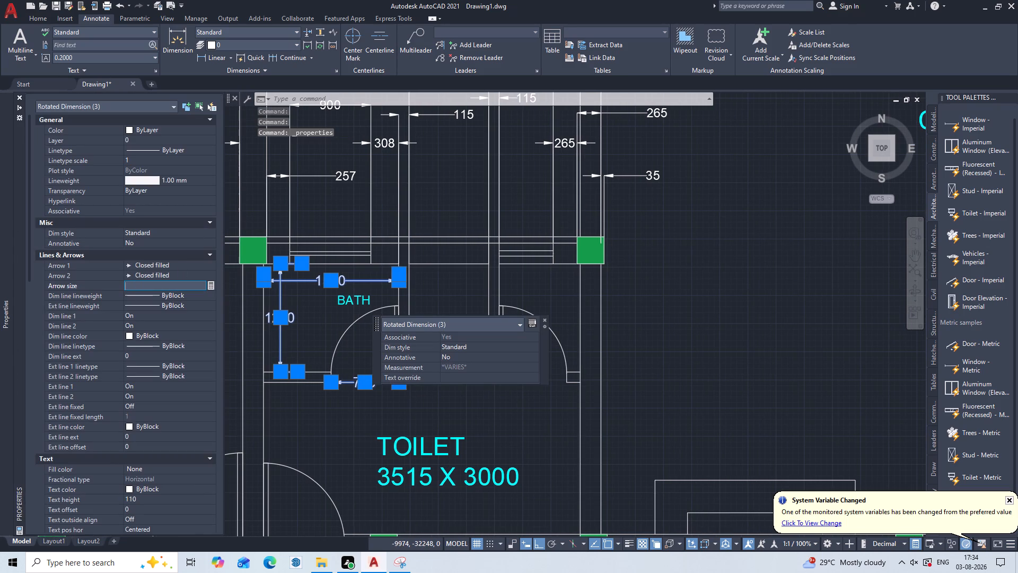
type("100")
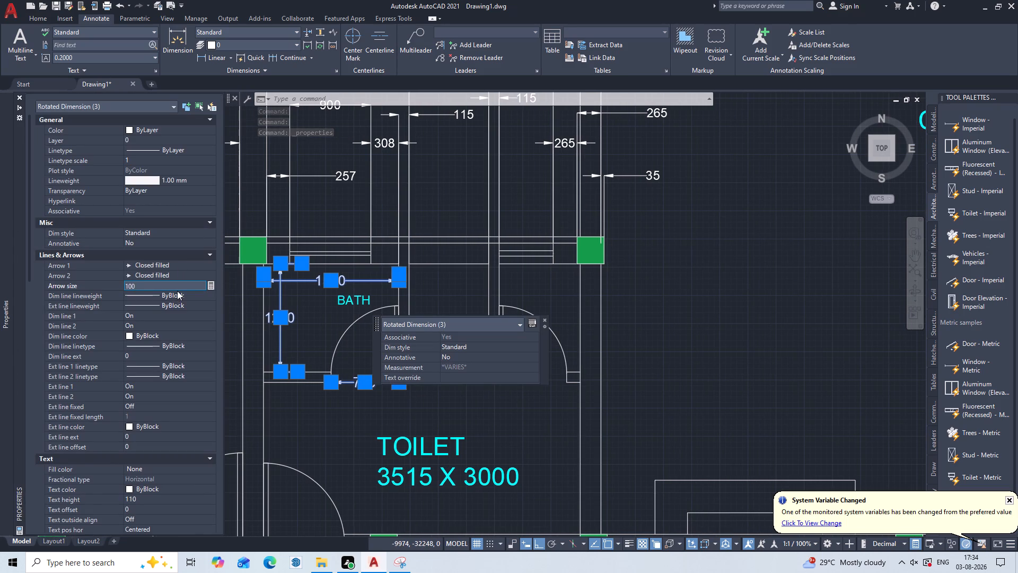
Set the text height of the same three bath dimensions to 100 and clear the selection.
scroll(178, 291, "down", 2)
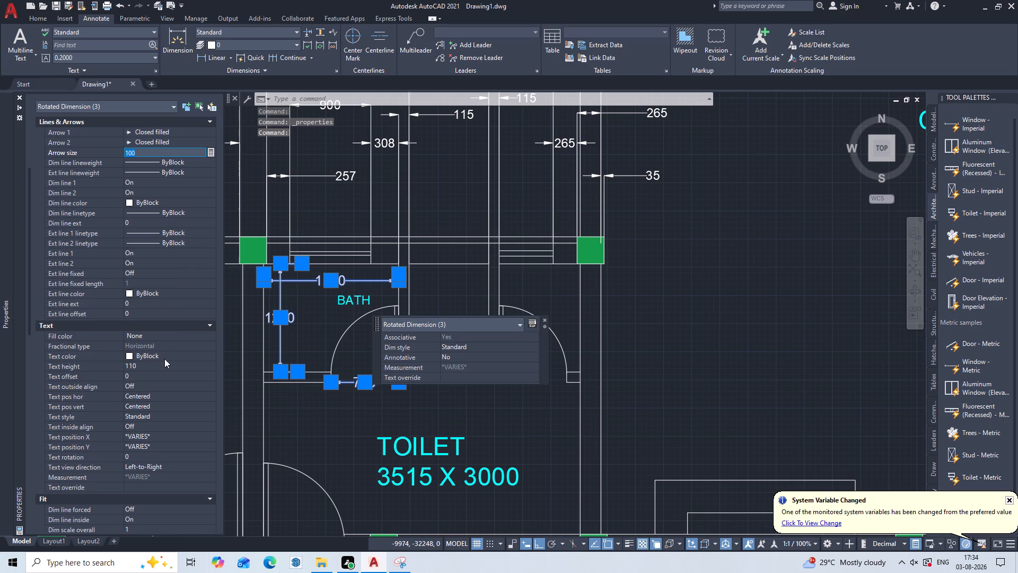
left_click(167, 367)
key("BackSpace")
key("BackSpace")
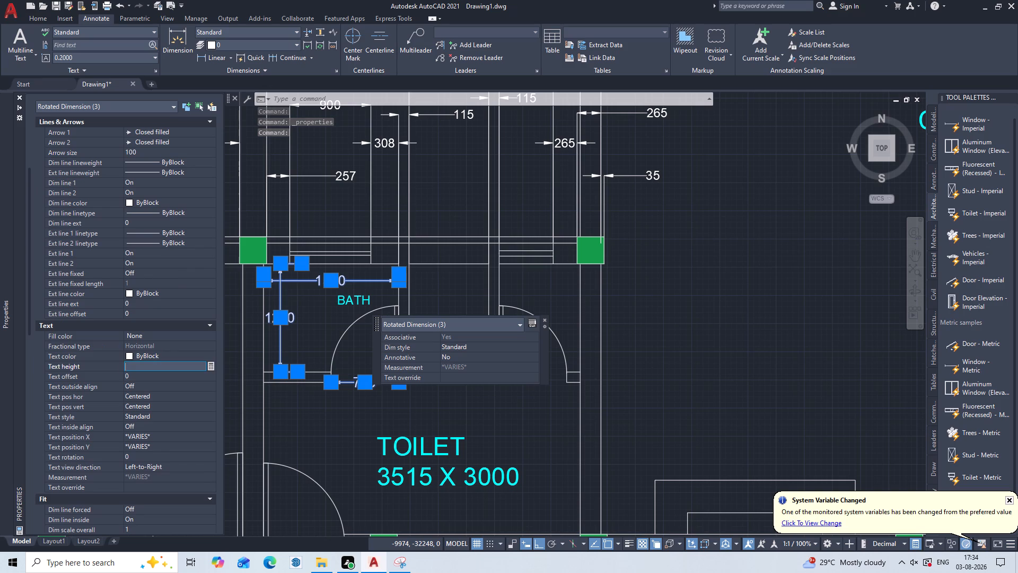
type("100")
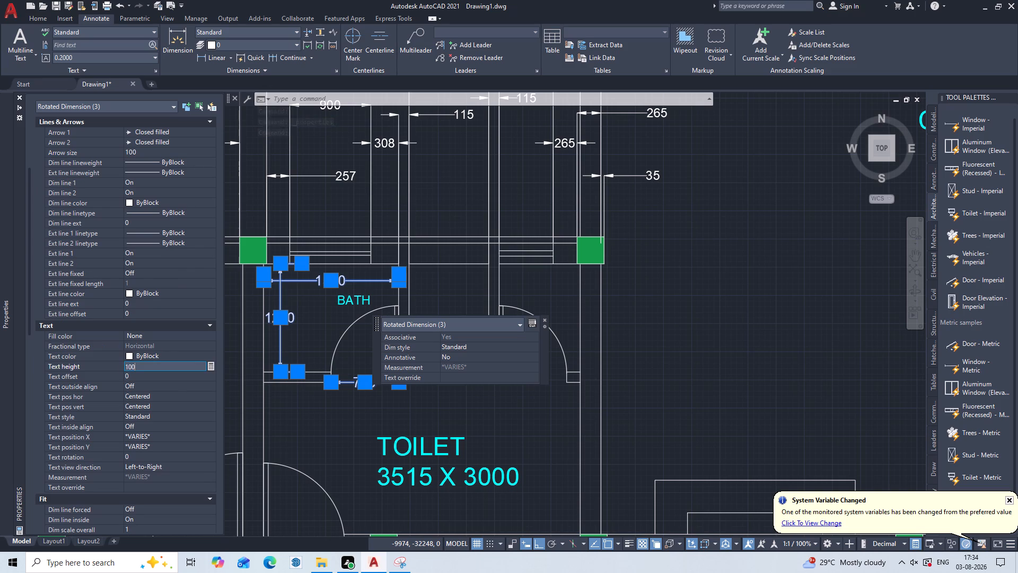
key("Escape")
key("BackSpace")
type("100")
key("Return")
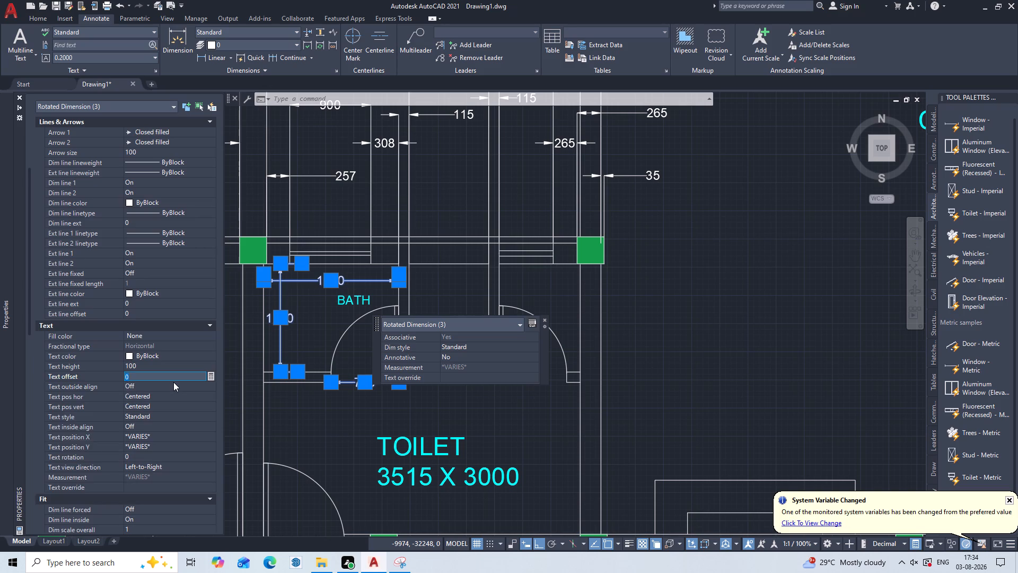
key("Escape")
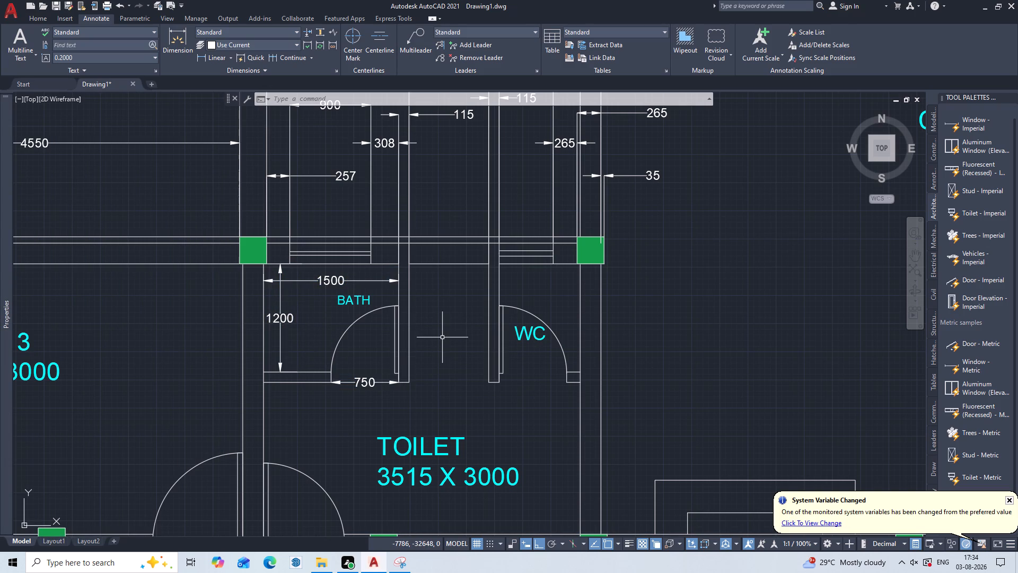
Add a horizontal linear dimension across the WC's door opening, with the dimension line placed along the wall face on the toilet side.
key("Return")
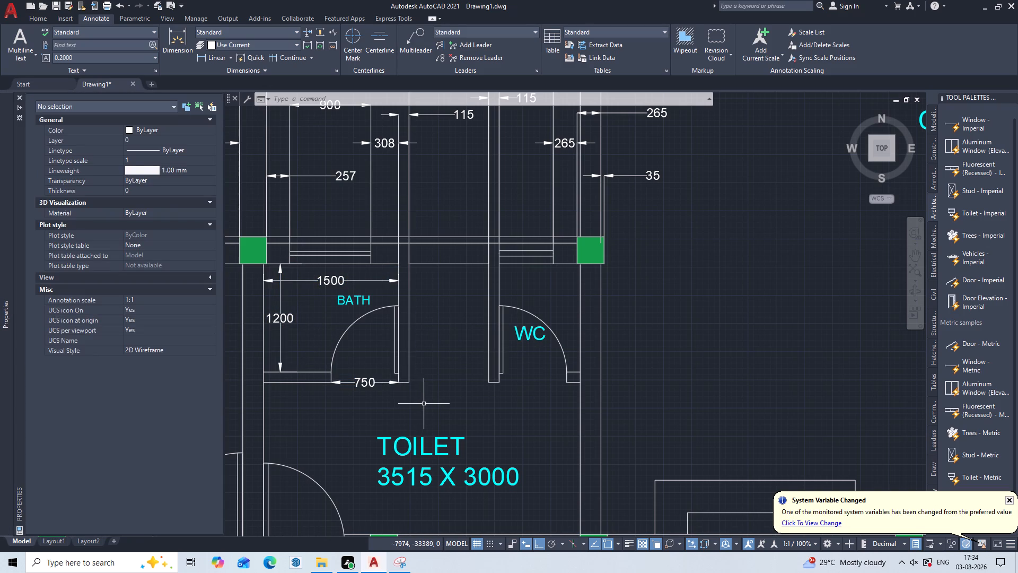
key("Escape")
type("DL")
key("i")
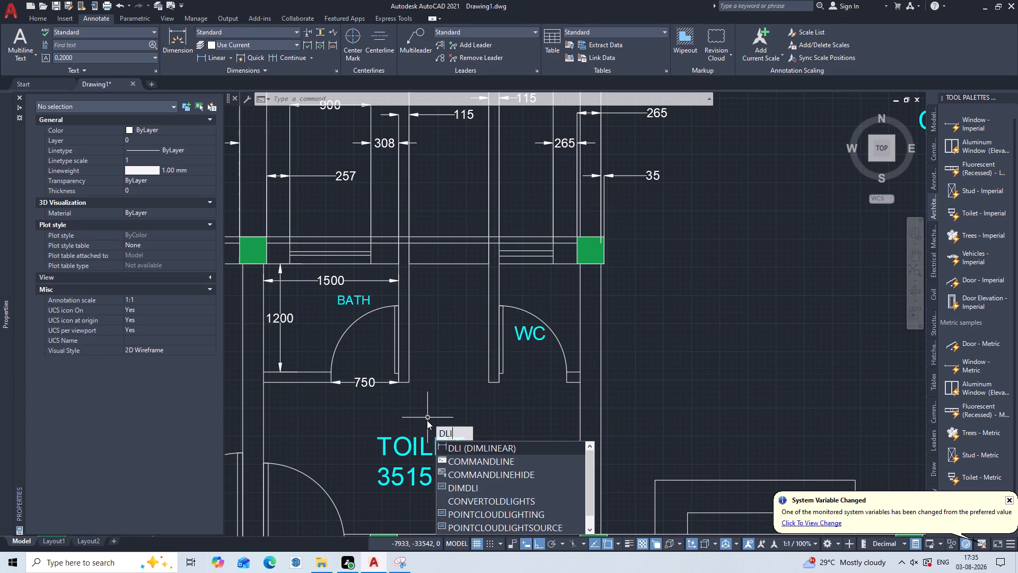
key("Return")
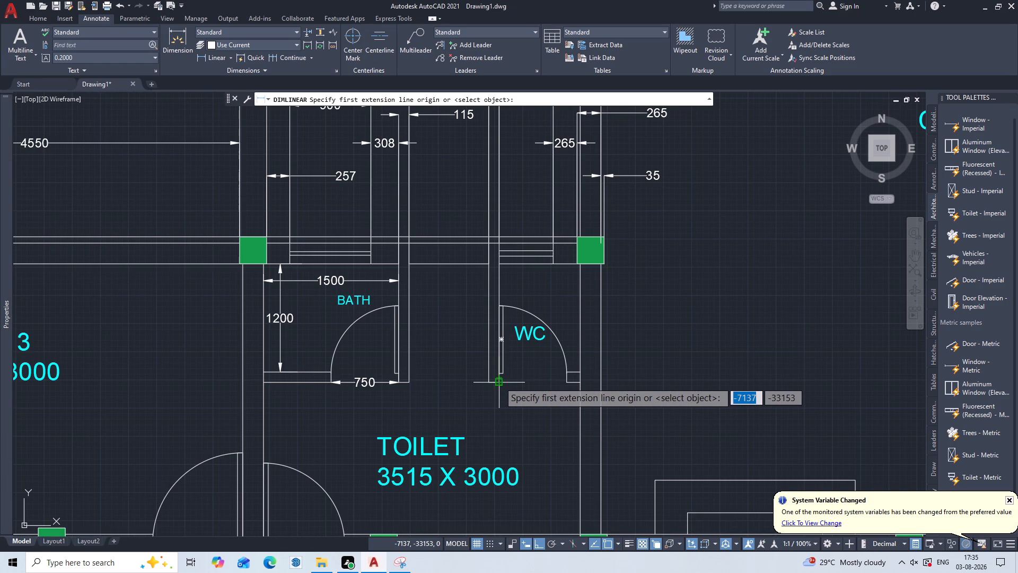
left_click(499, 382)
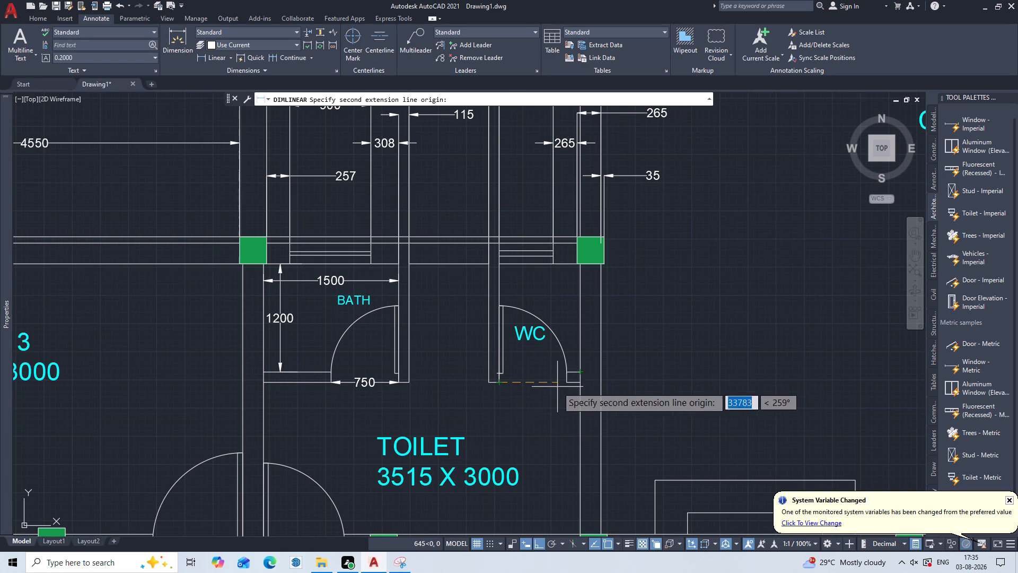
left_click(565, 381)
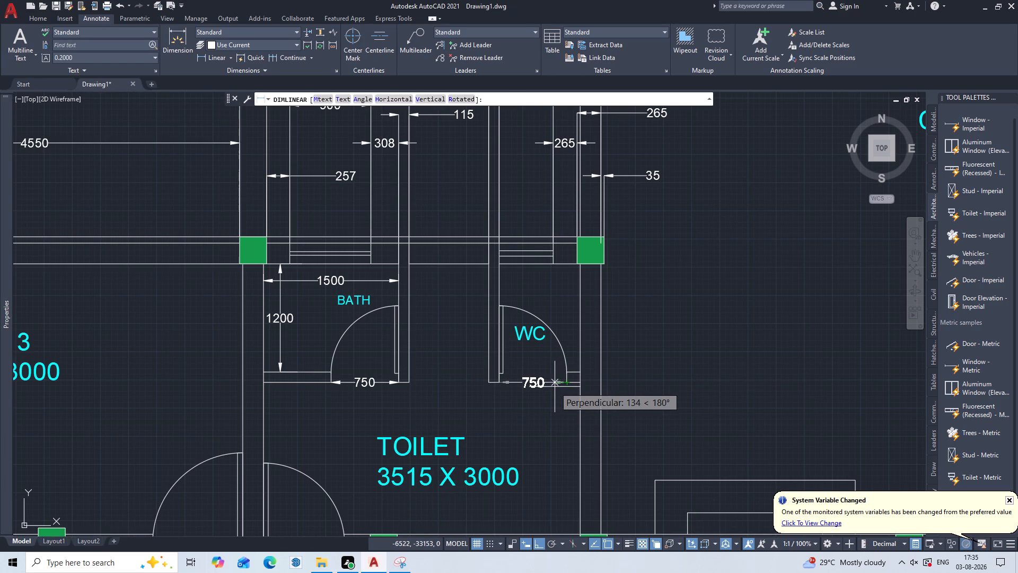
middle_click_drag(554, 385, 515, 401)
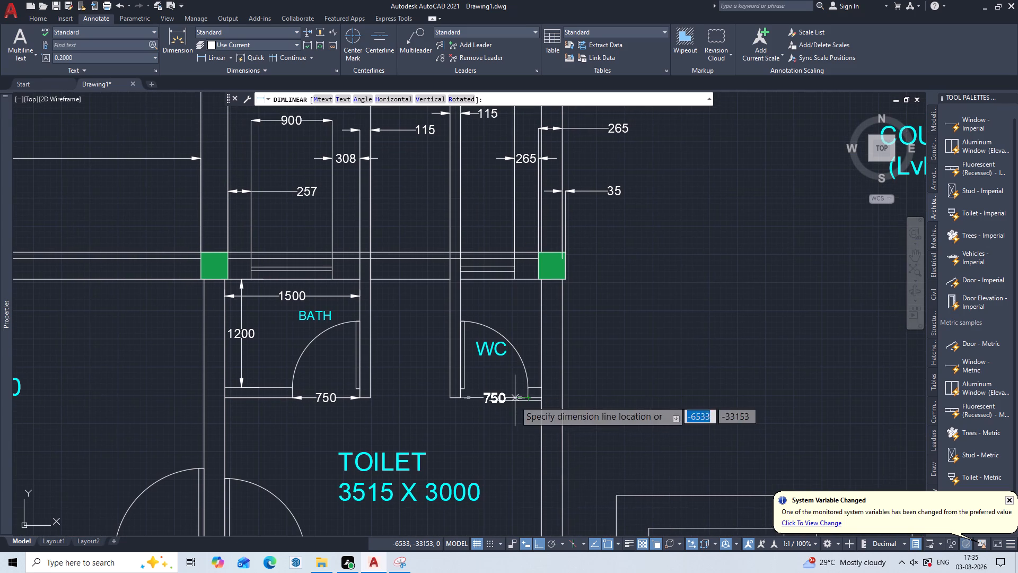
left_click(515, 401)
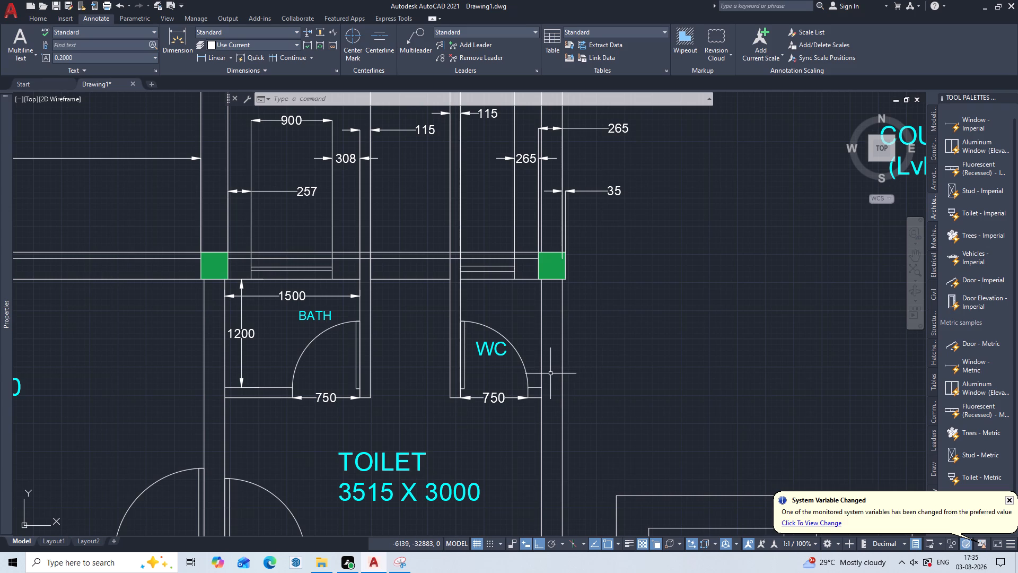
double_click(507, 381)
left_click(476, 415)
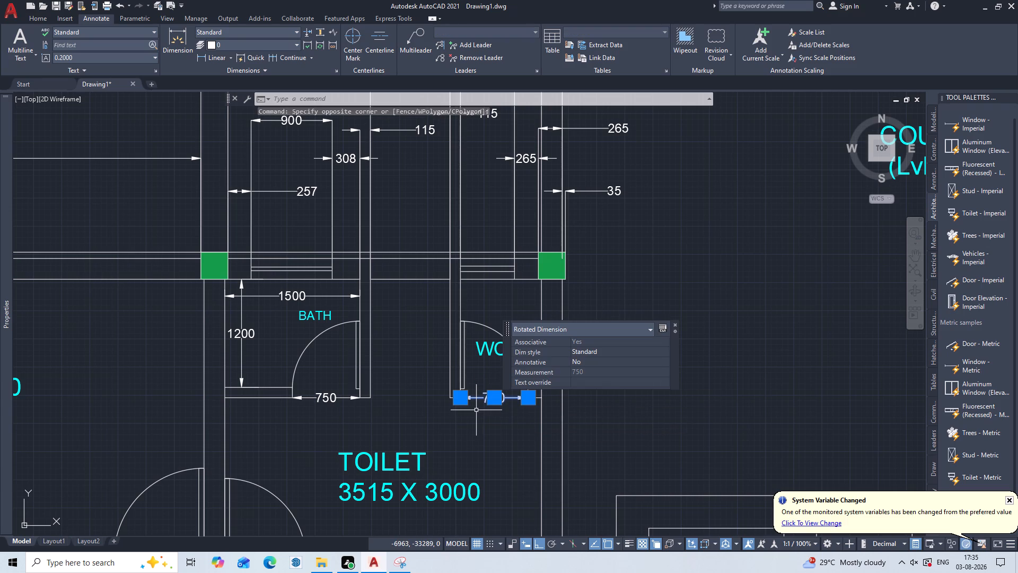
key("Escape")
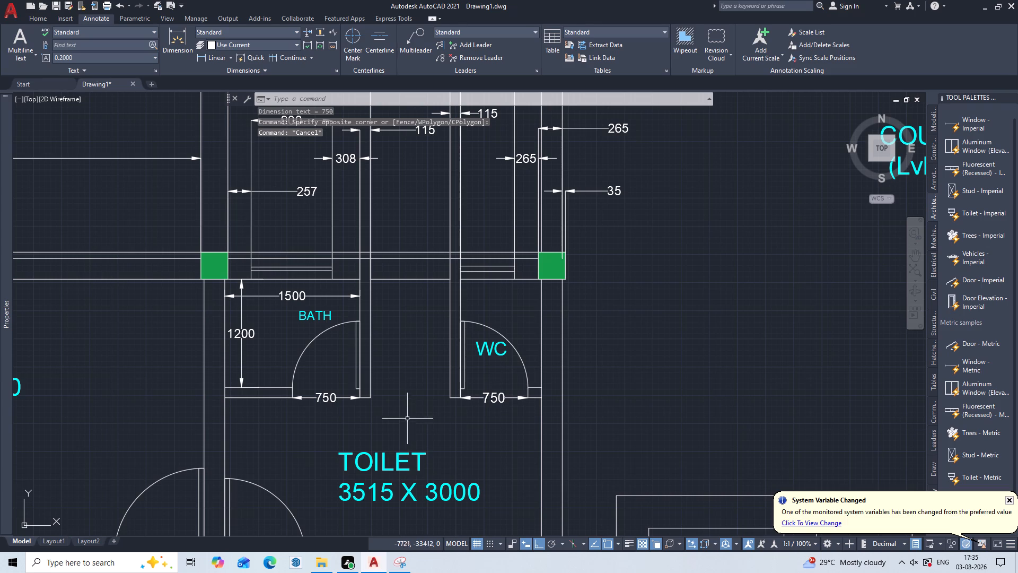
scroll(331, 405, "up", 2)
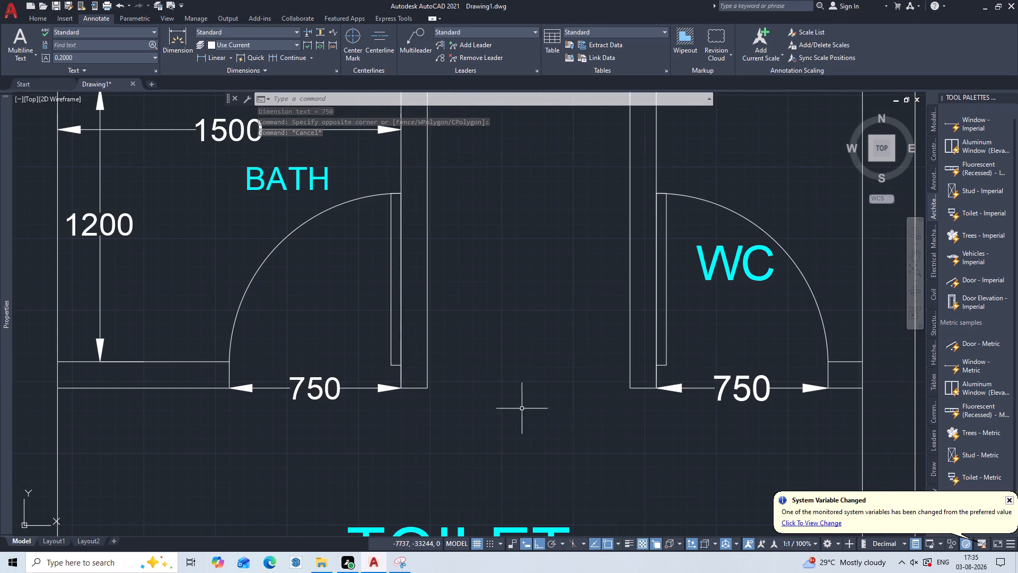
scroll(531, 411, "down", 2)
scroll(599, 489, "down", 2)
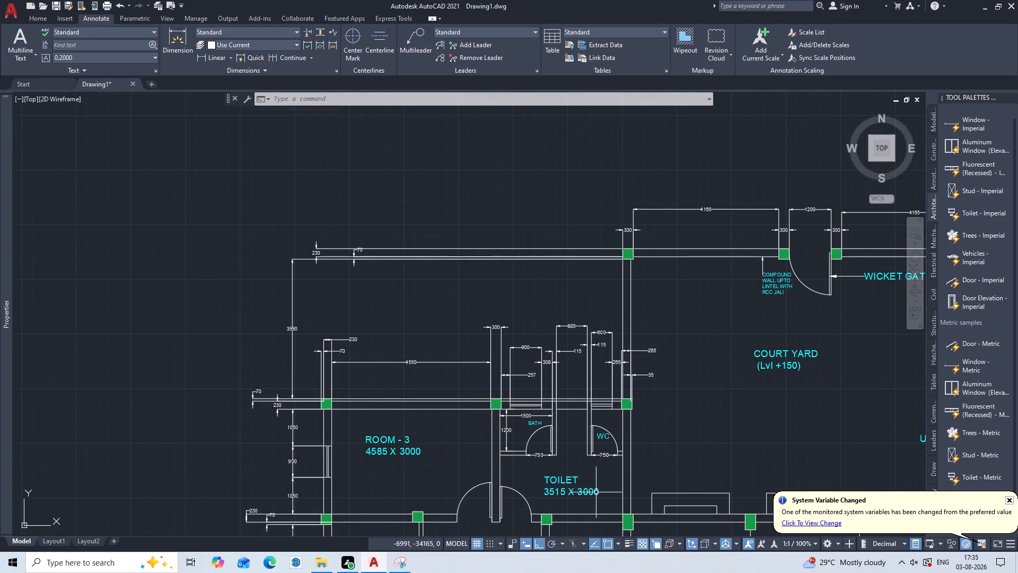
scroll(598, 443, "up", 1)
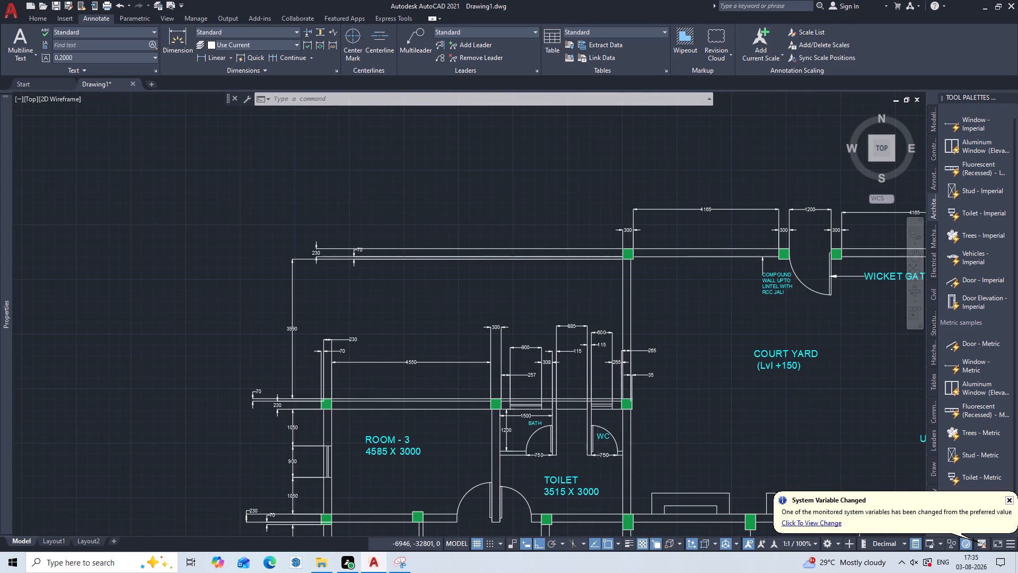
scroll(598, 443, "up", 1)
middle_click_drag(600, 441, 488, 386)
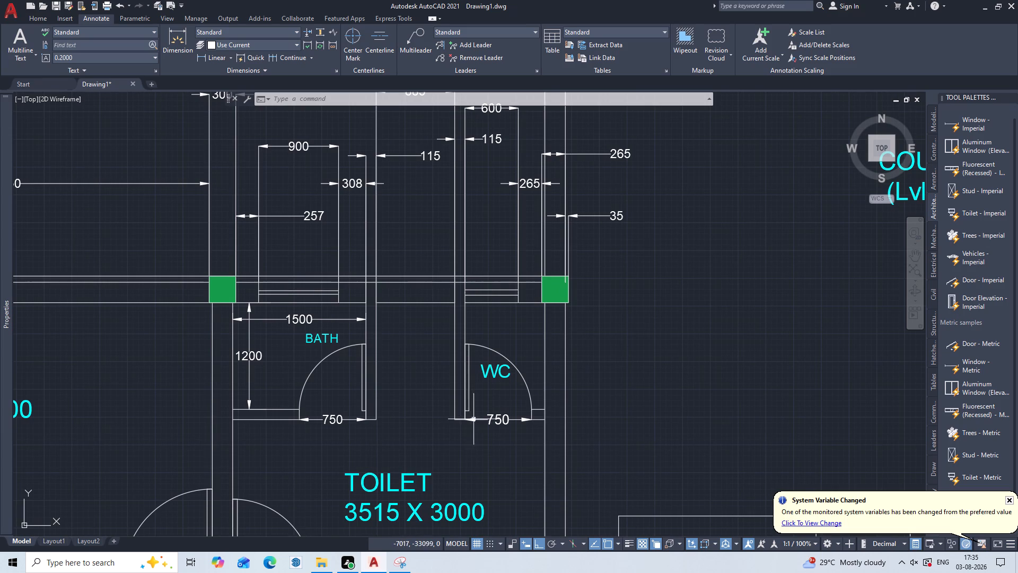
Modify the Standard dimension style to an arrow size and text height of 105.18, and set it as the current style.
key("d")
key("Return")
left_click(628, 254)
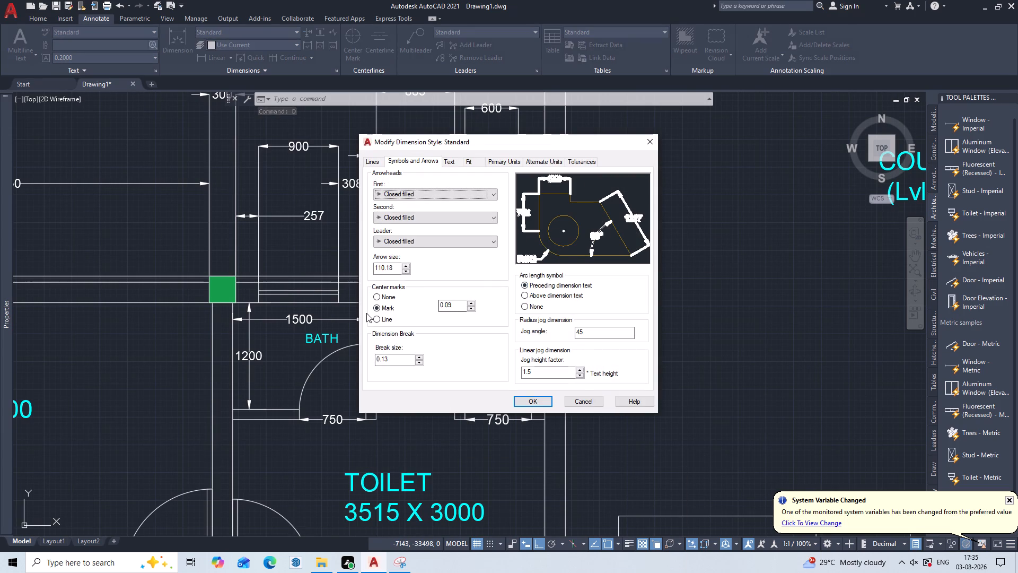
left_click(405, 271)
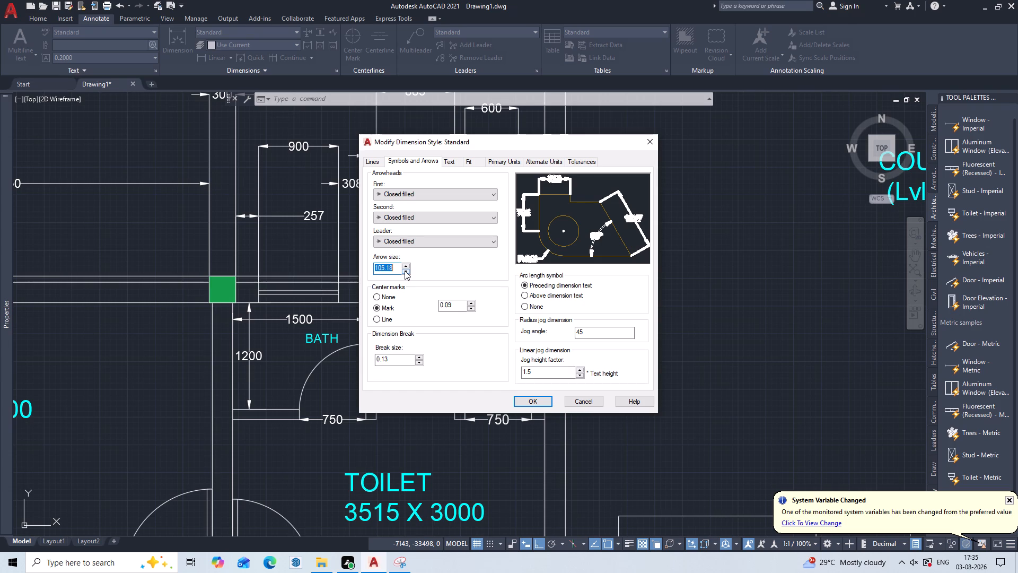
left_click(446, 164)
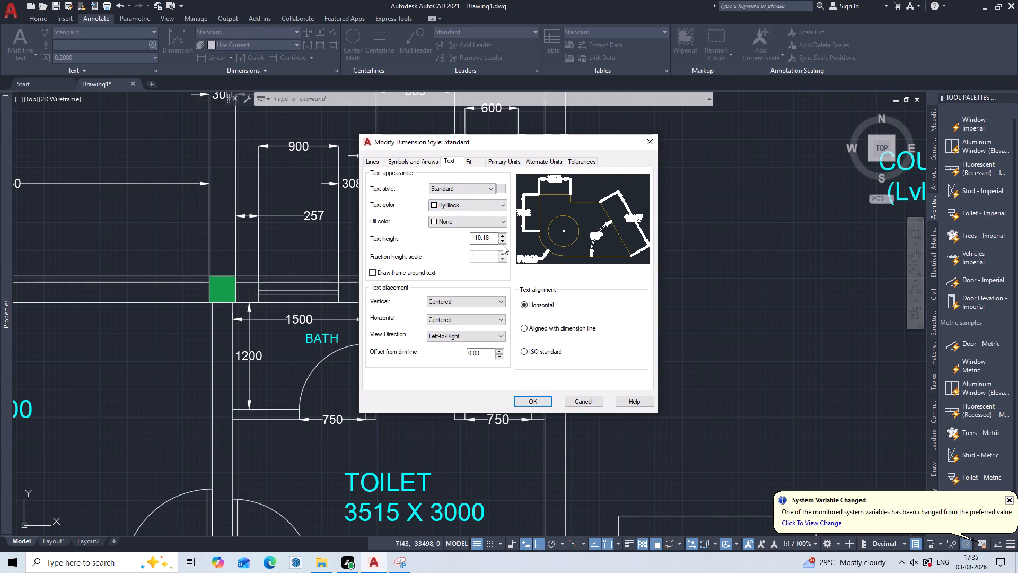
left_click(503, 240)
left_click_drag(536, 403, 542, 399)
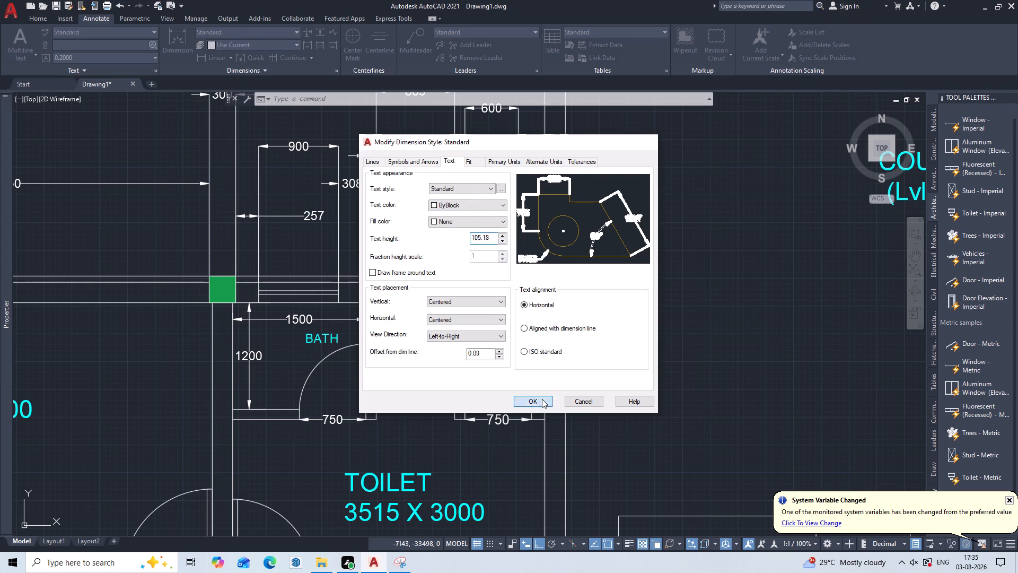
left_click(621, 225)
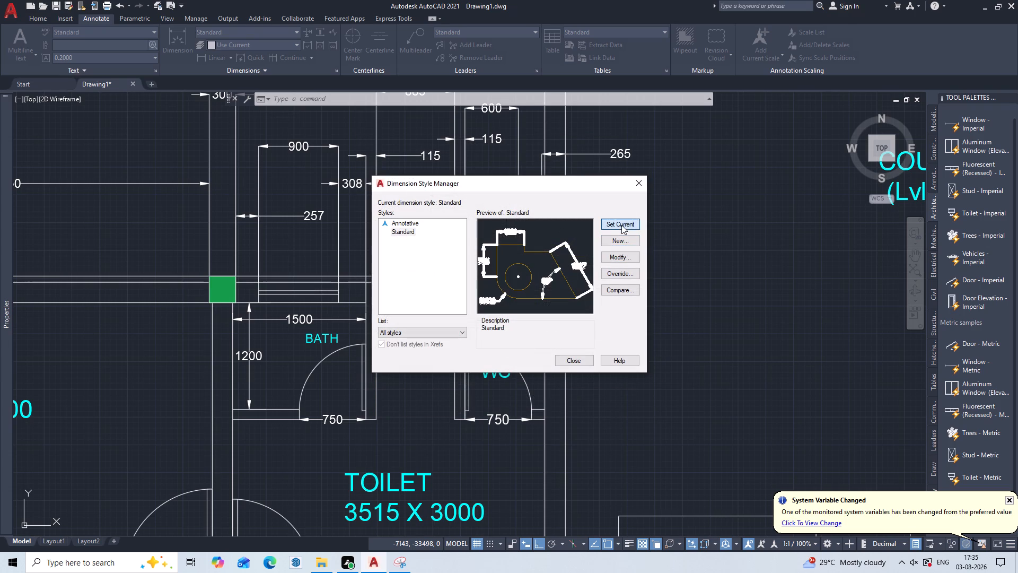
left_click(590, 353)
left_click_drag(584, 365, 585, 358)
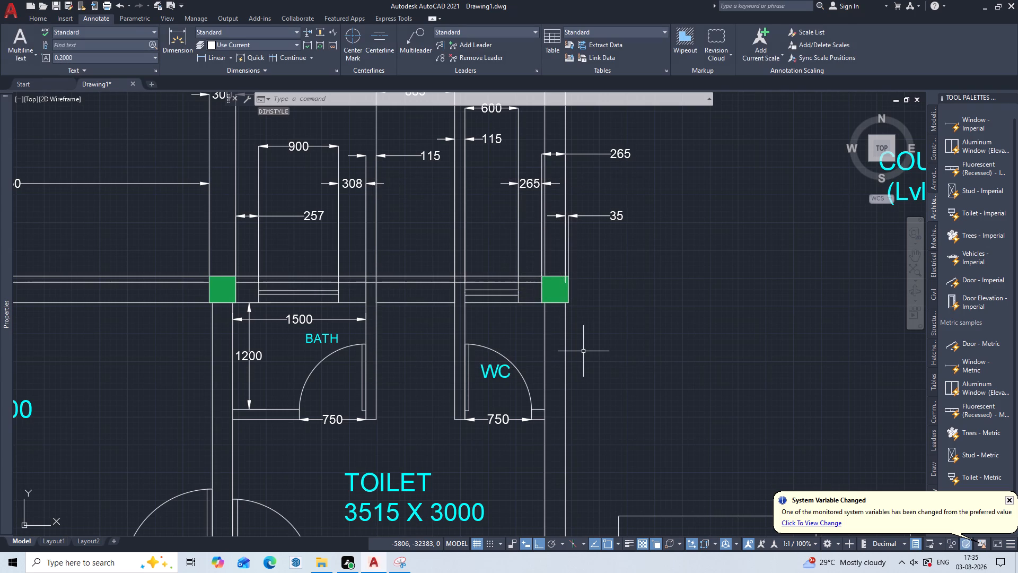
Add a horizontal linear dimension across the WC's inside width, with the dimension line just below its window.
key("d")
type("LI")
key("Return")
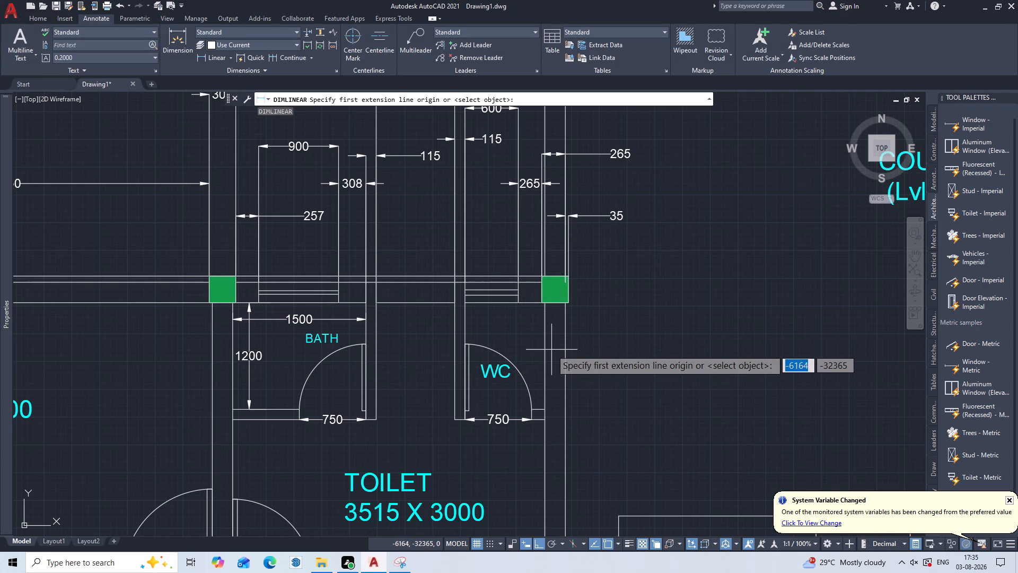
left_click(464, 319)
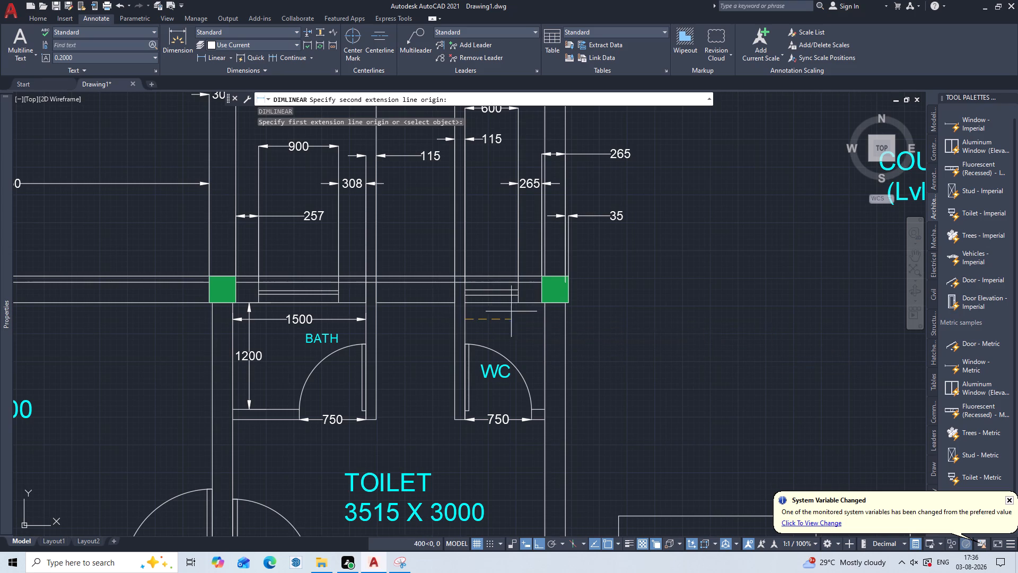
left_click(546, 319)
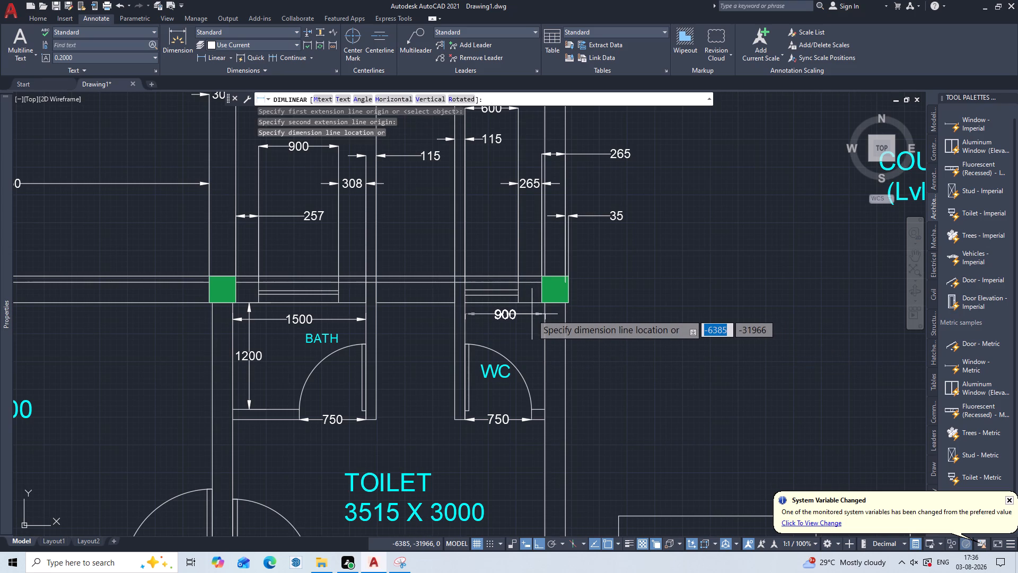
left_click(532, 314)
Add a vertical linear dimension for the WC's inside depth, from the window wall to the door wall, near the outer side wall.
key("Return")
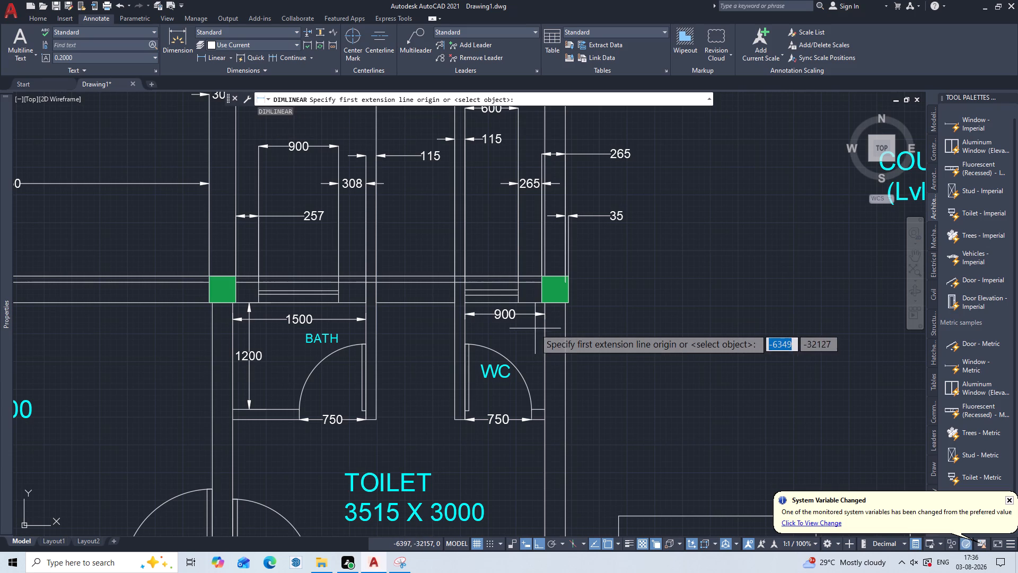
left_click(525, 304)
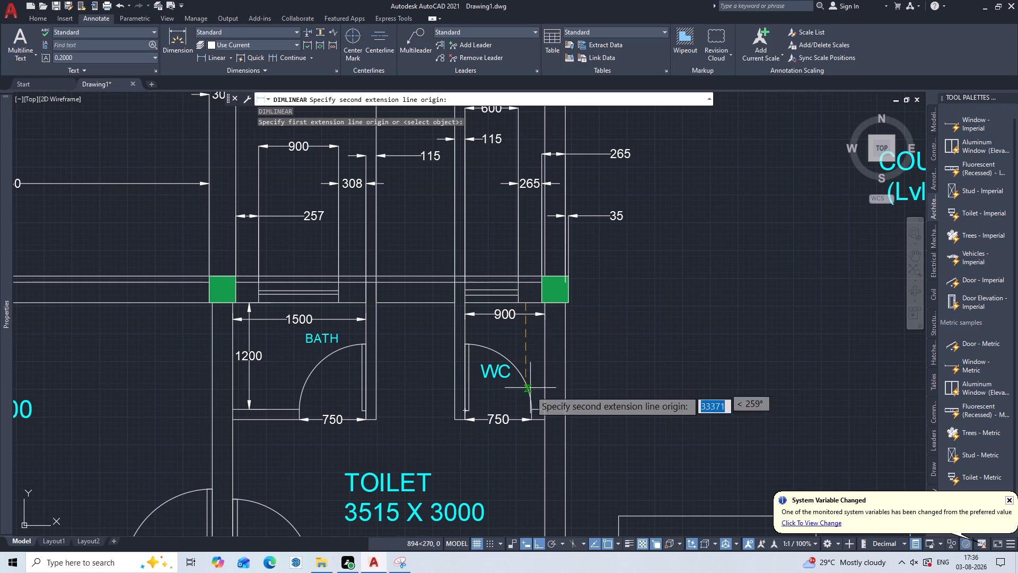
left_click(539, 406)
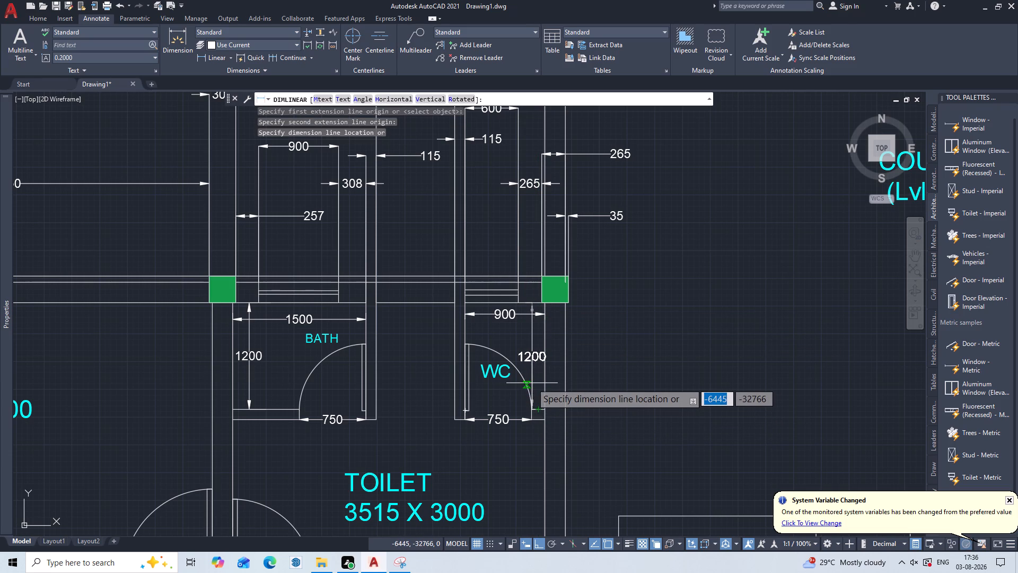
left_click(536, 385)
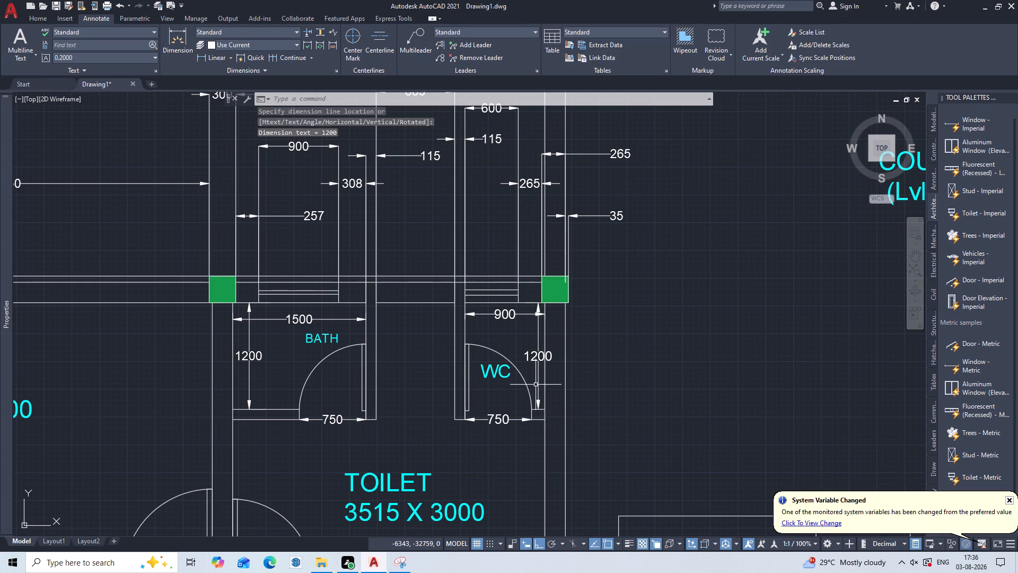
key("Escape")
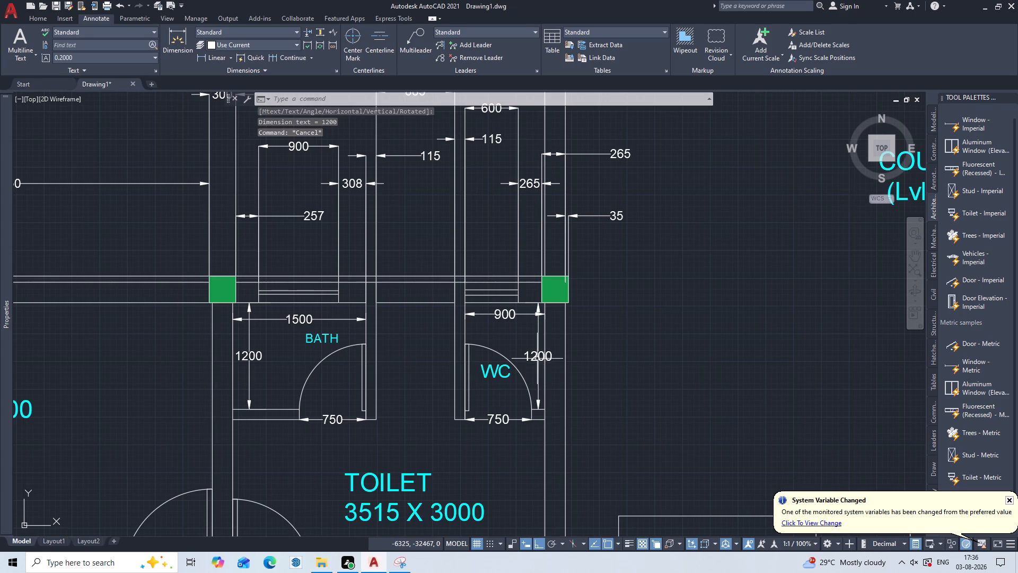
Shift the WC's depth dimension line away from the outer side wall toward the WC label and clear the selection.
left_click(537, 359)
left_click(535, 352)
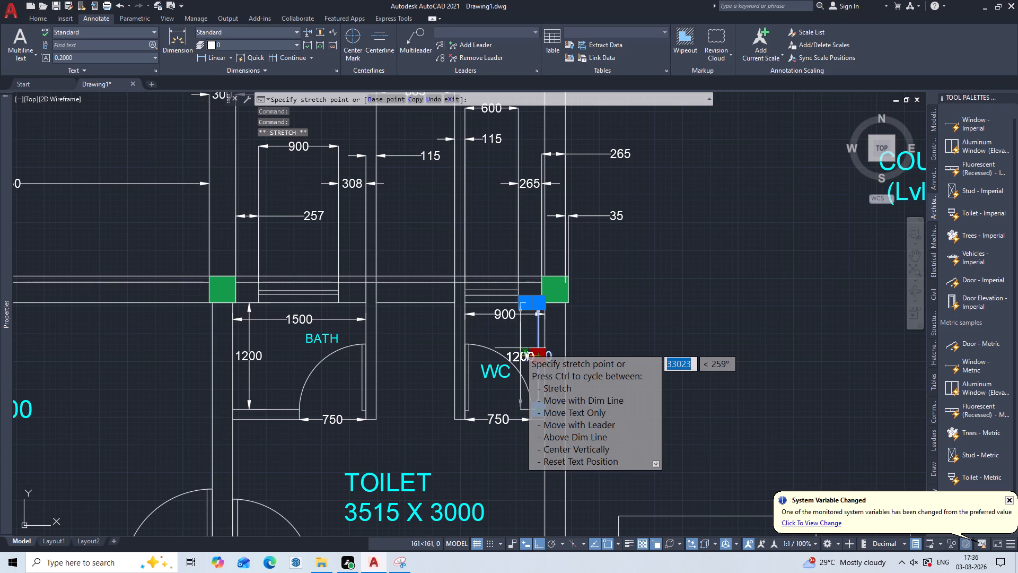
left_click(520, 348)
key("Escape")
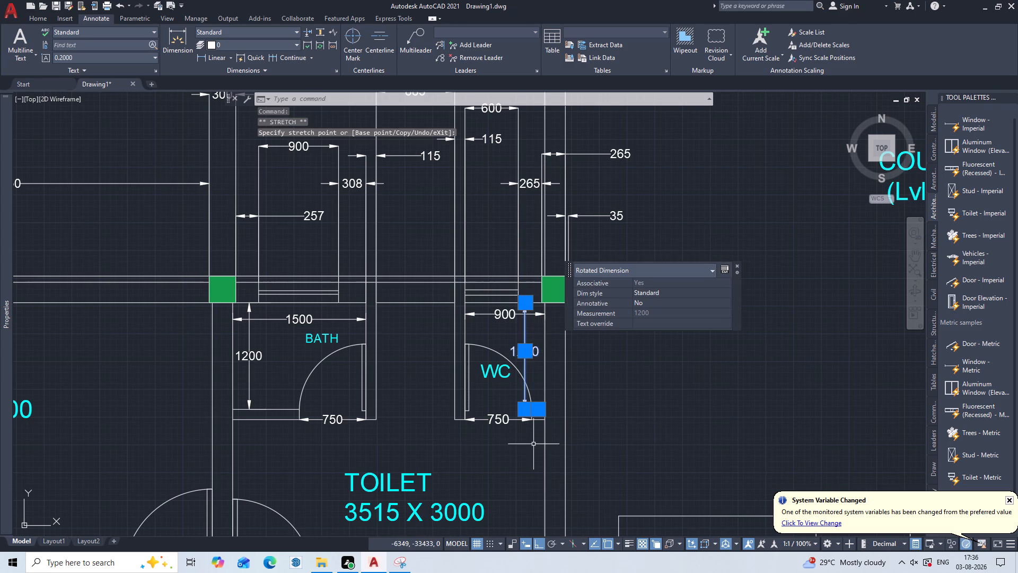
key("Escape")
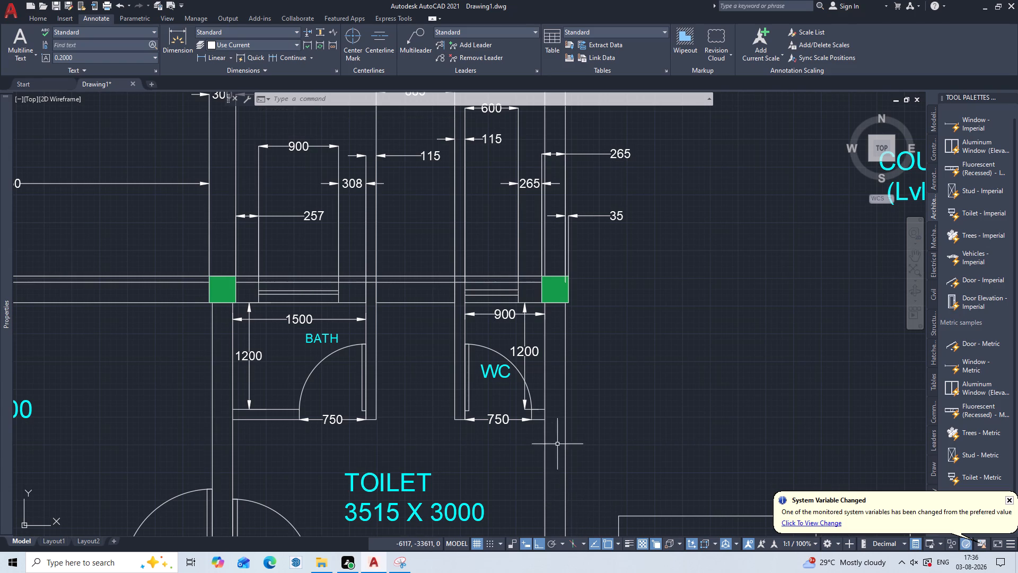
Add a horizontal linear dimension across the door opening between Room-3 and the lobby, with its line along the lobby-side wall face.
scroll(563, 422, "down", 2)
middle_click_drag(564, 422, 620, 239)
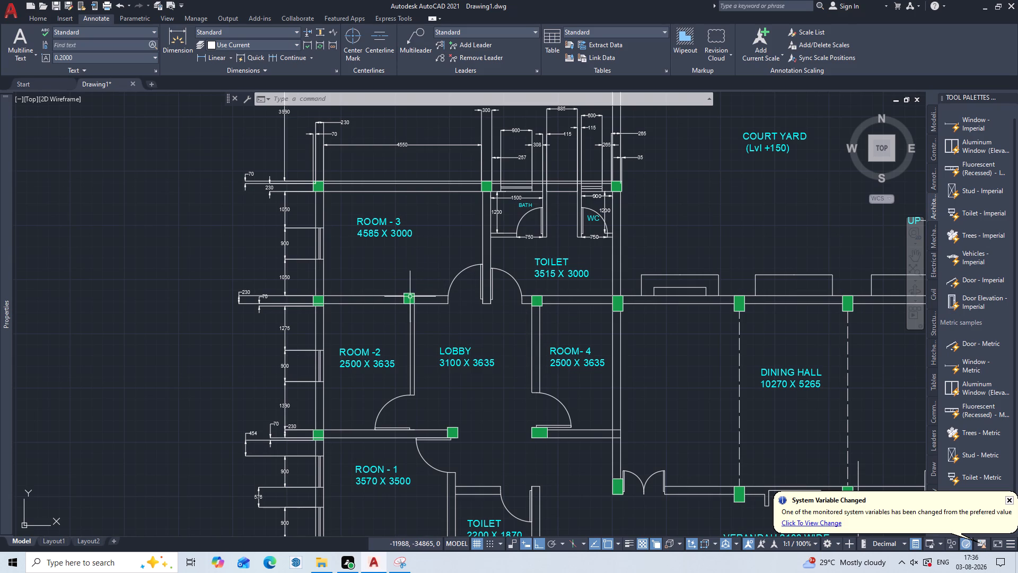
key("Return")
scroll(449, 288, "up", 1)
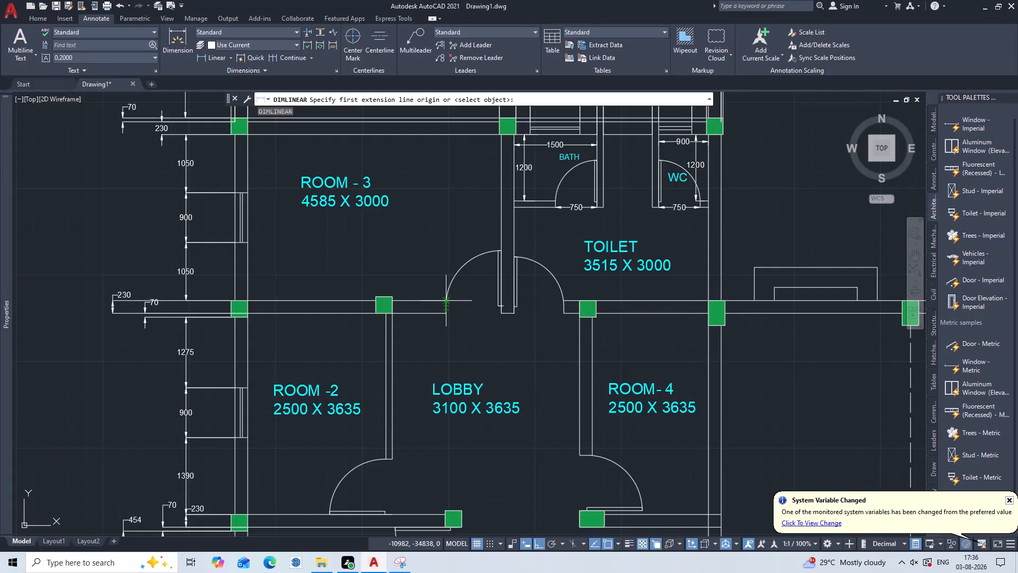
left_click(447, 314)
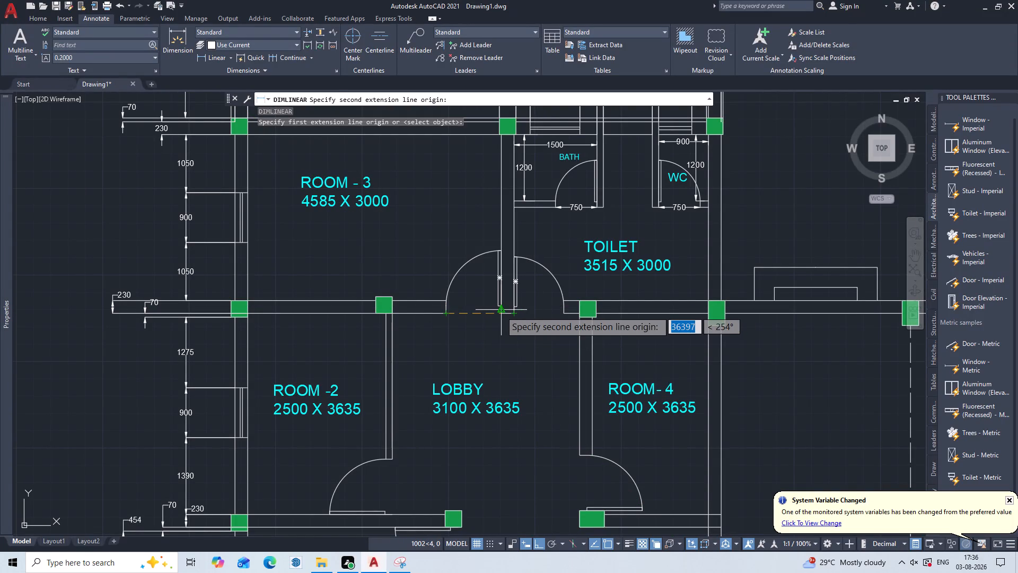
left_click(501, 316)
left_click(484, 316)
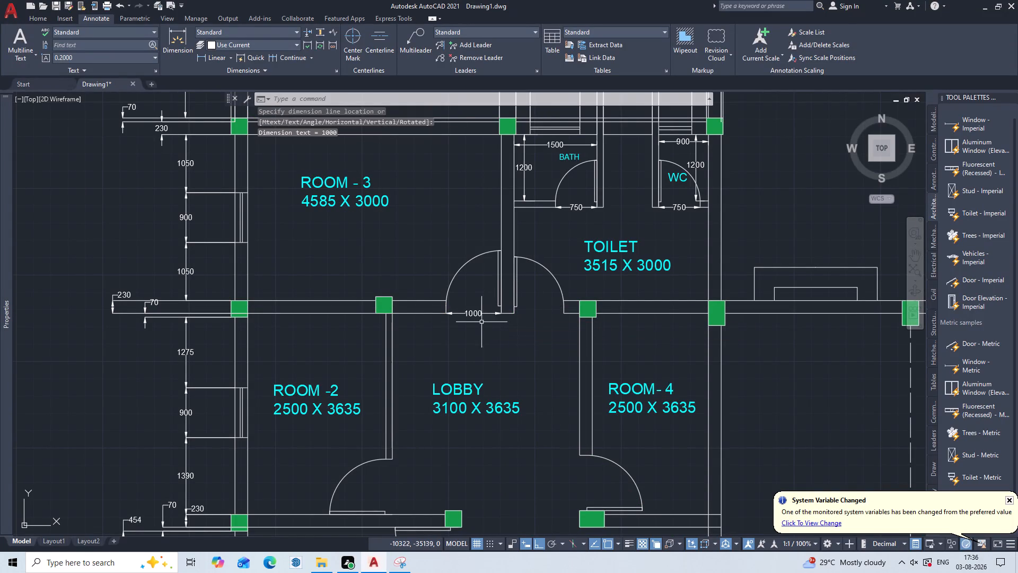
Add a horizontal linear dimension across the door opening between the 3515 x 3000 toilet and the lobby, in line with Room-3's door dimension.
middle_click_drag(499, 341, 445, 355)
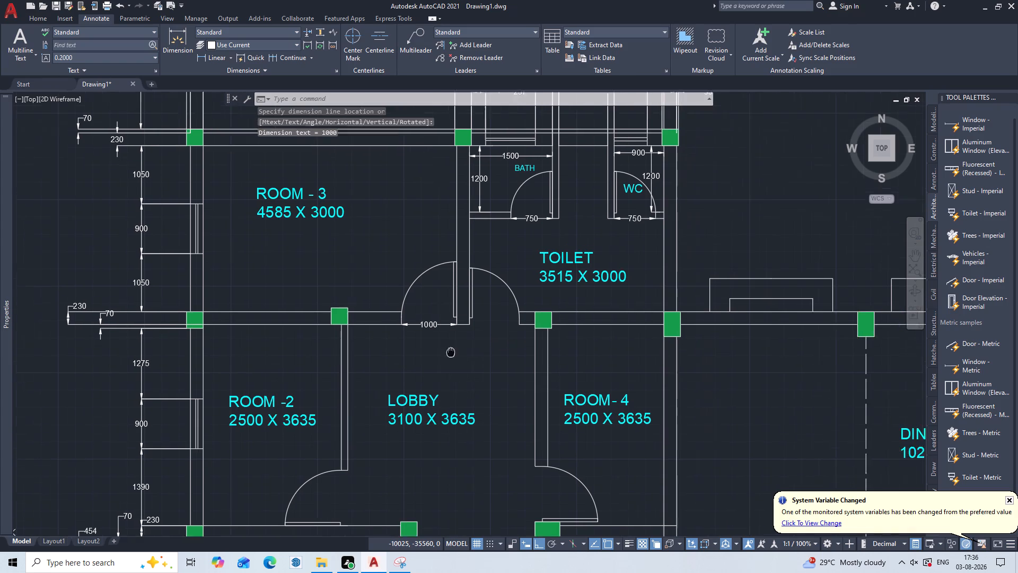
middle_click_drag(445, 355, 432, 361)
scroll(479, 345, "up", 1)
key("Return")
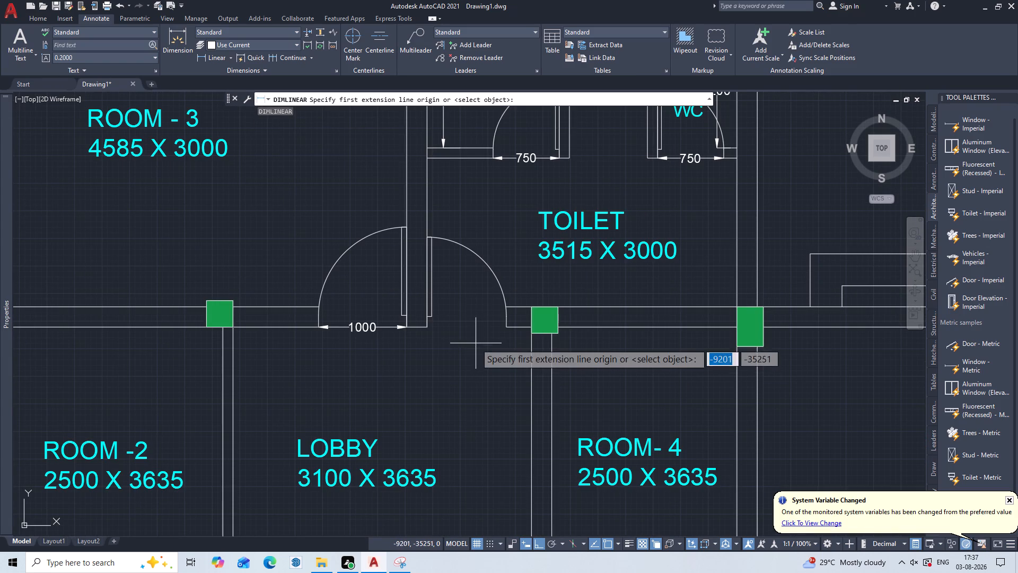
left_click(427, 325)
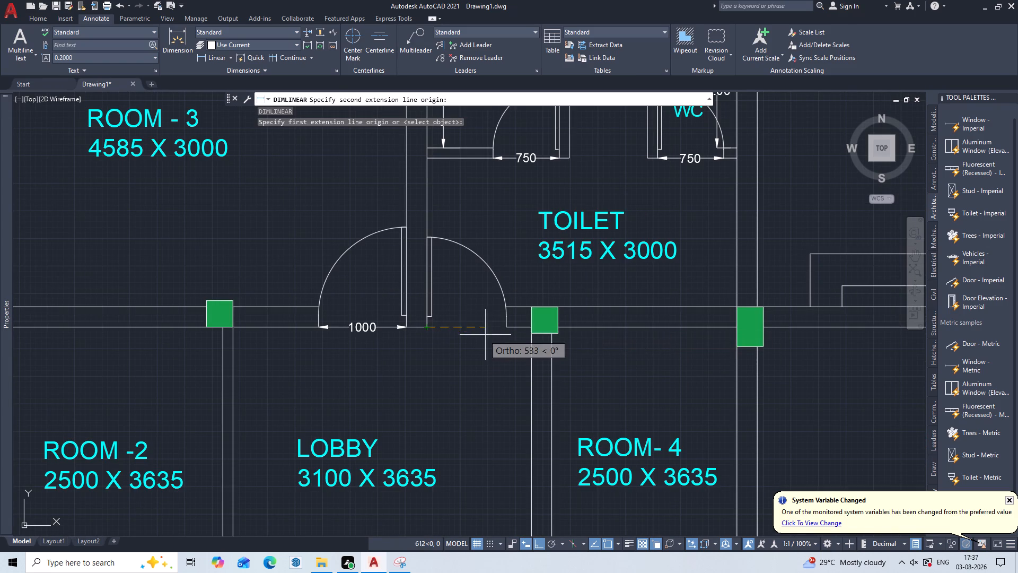
left_click(507, 328)
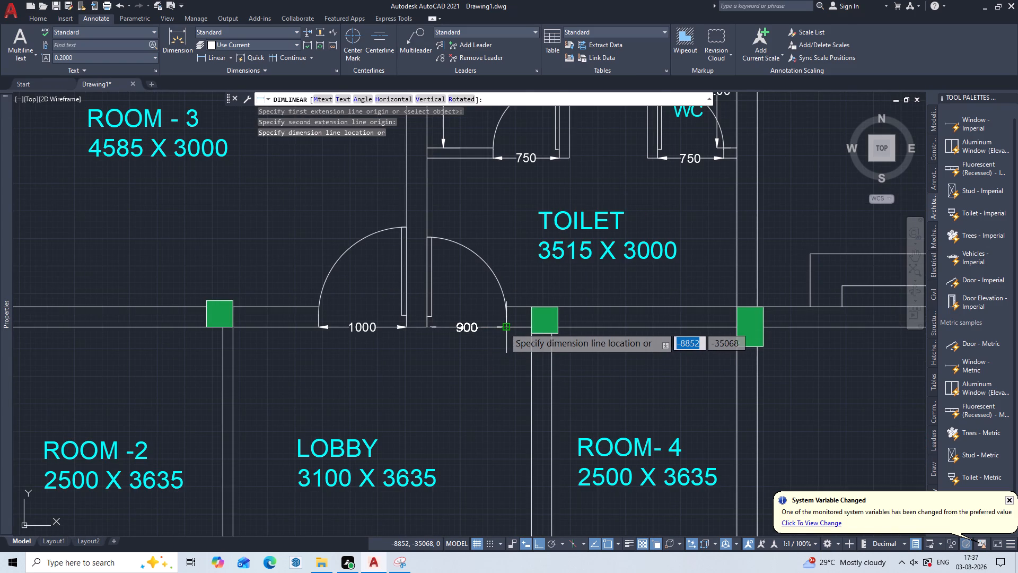
left_click(504, 327)
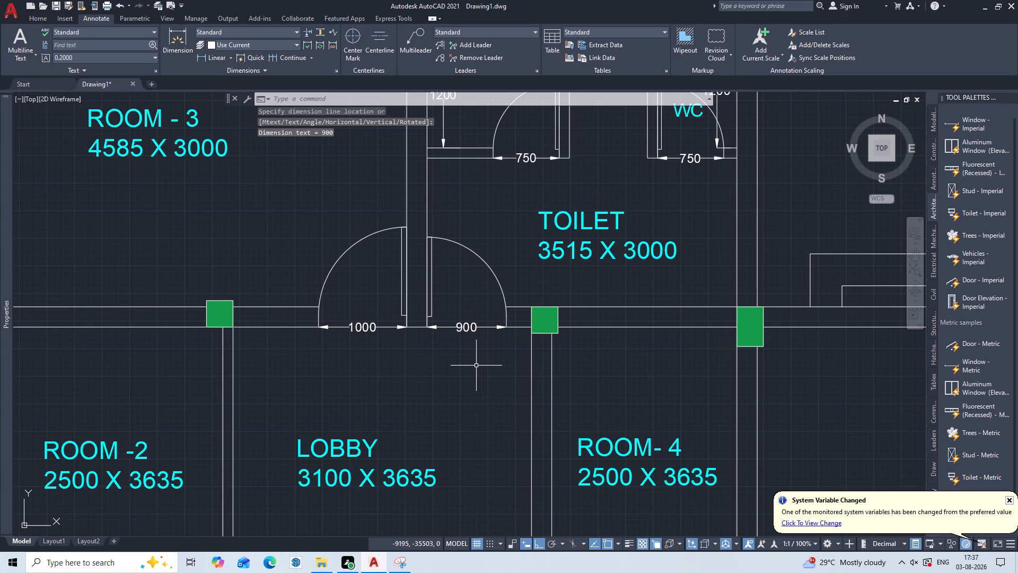
Add a horizontal linear dimension for the thickness of the partition wall between Room-2 and the lobby, near its upper end.
scroll(476, 366, "down", 1)
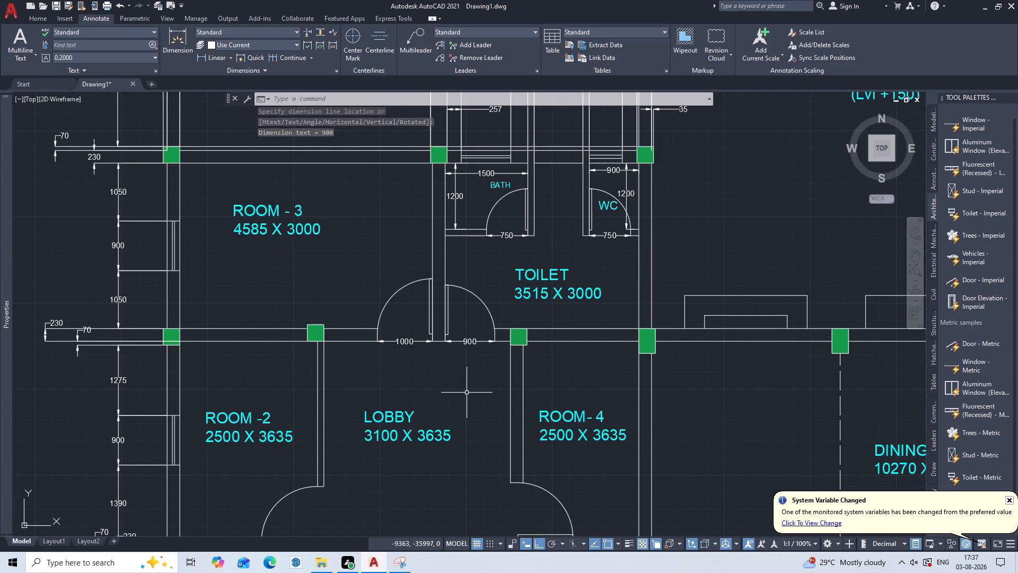
middle_click_drag(467, 393, 561, 292)
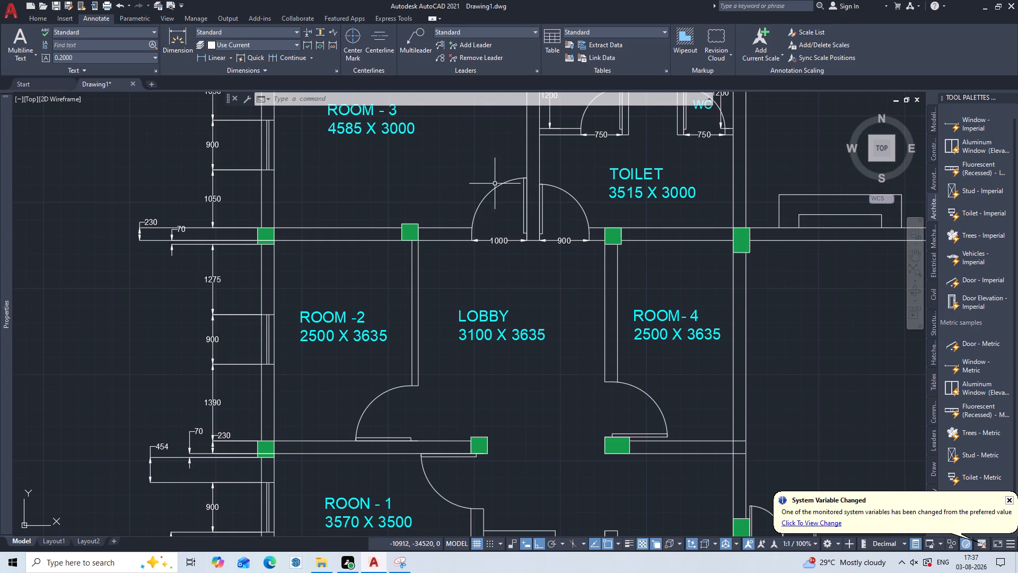
scroll(502, 171, "up", 1)
scroll(499, 160, "down", 1)
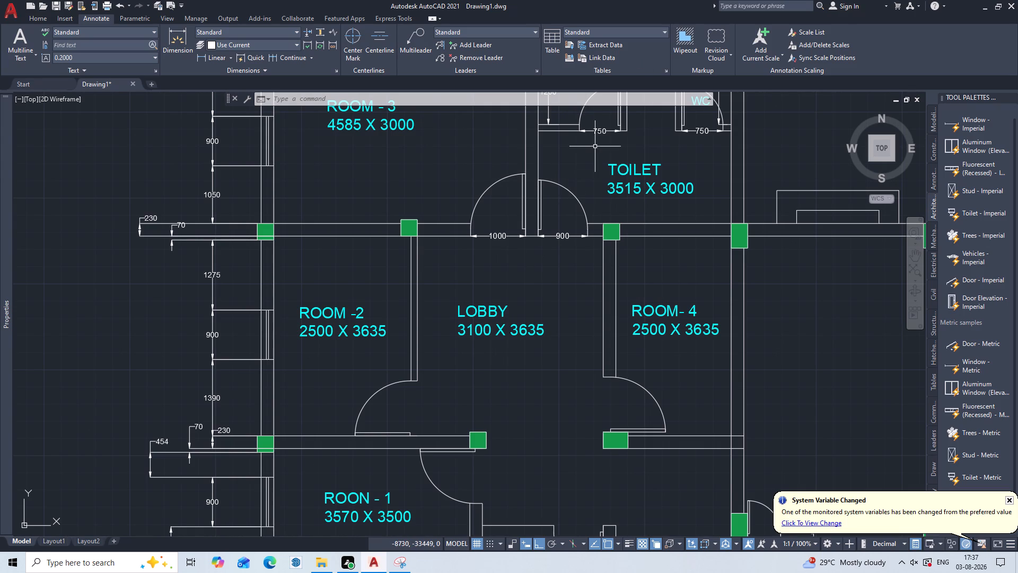
key("Return")
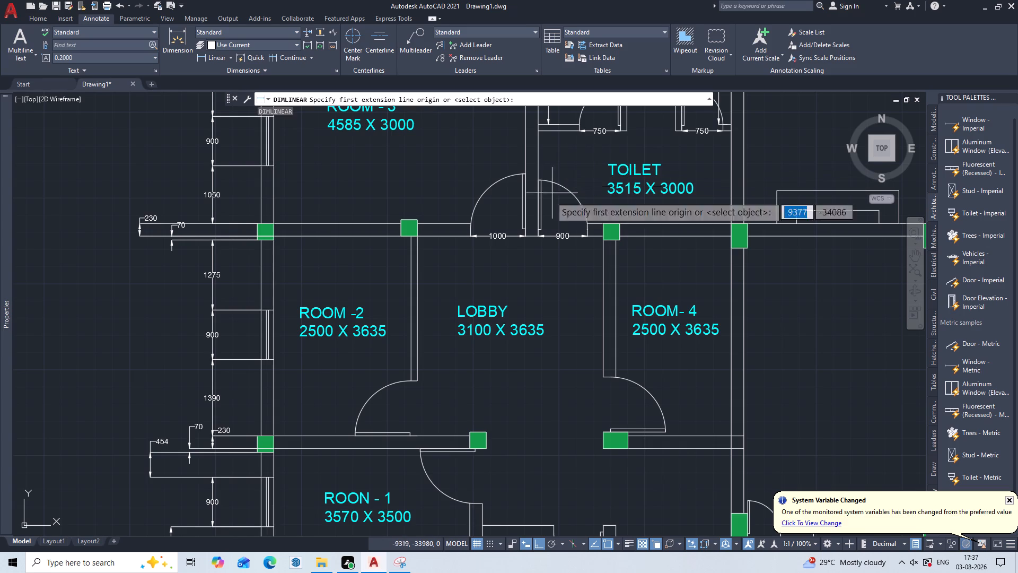
left_click(411, 279)
double_click(418, 279)
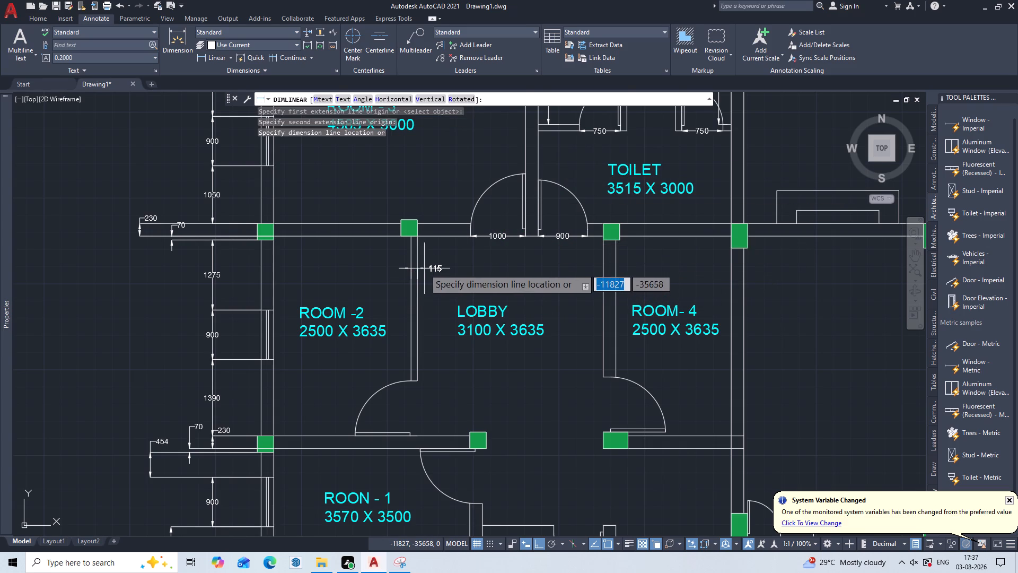
left_click(424, 268)
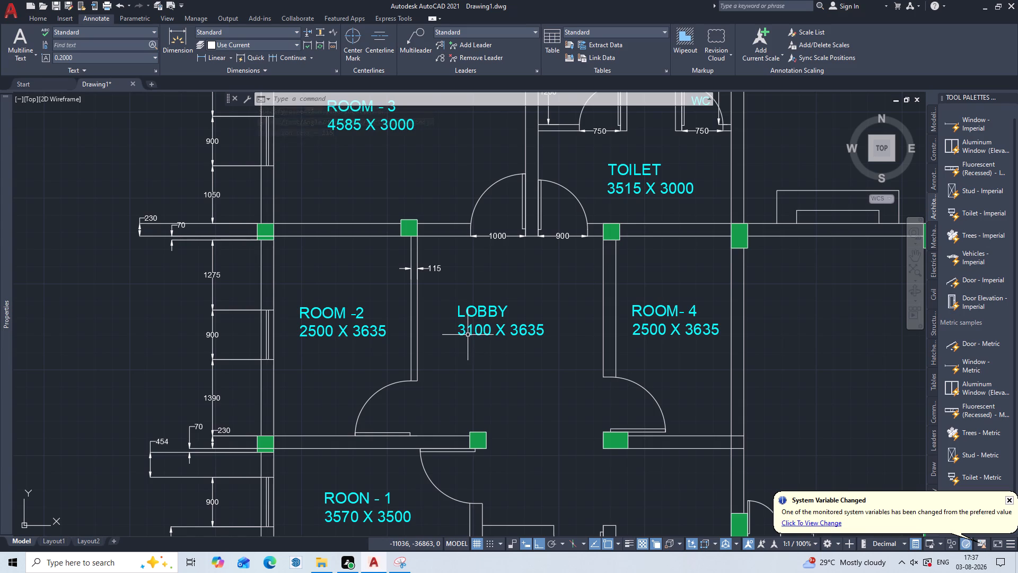
Add a vertical linear dimension across Room-2's door opening, with its line along the lobby-side face of the partition.
key("Return")
left_click(418, 380)
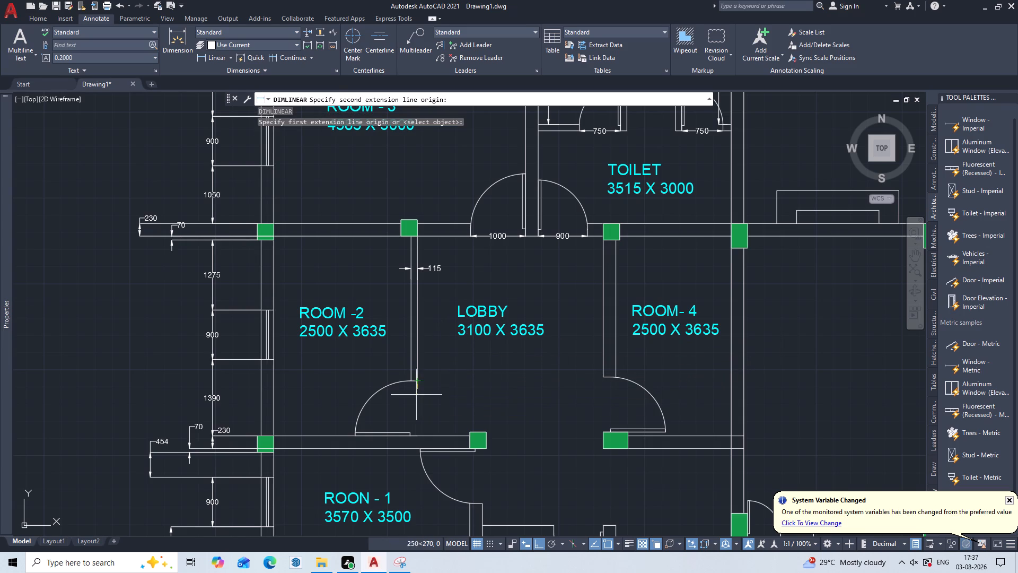
left_click(418, 437)
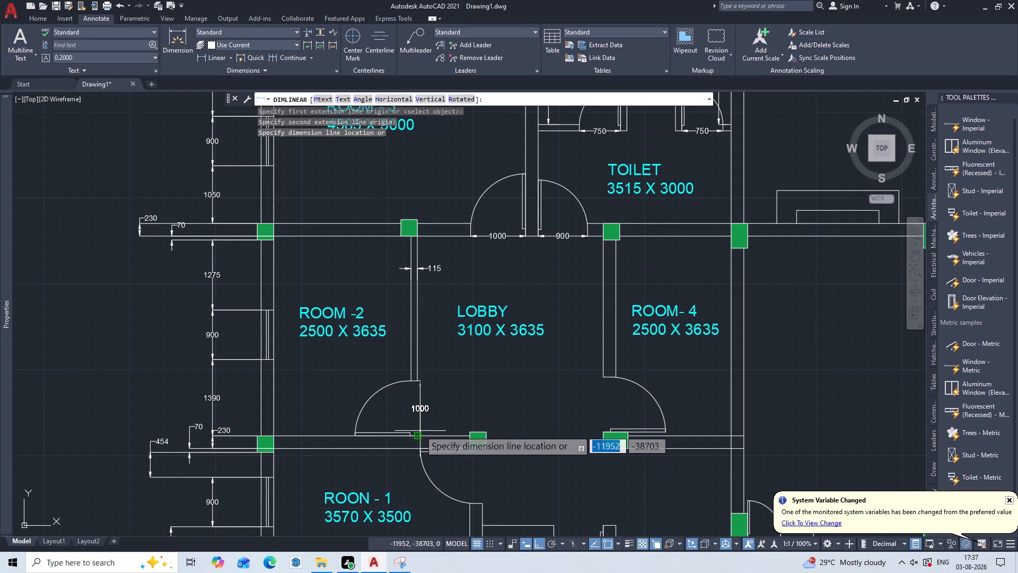
left_click(417, 429)
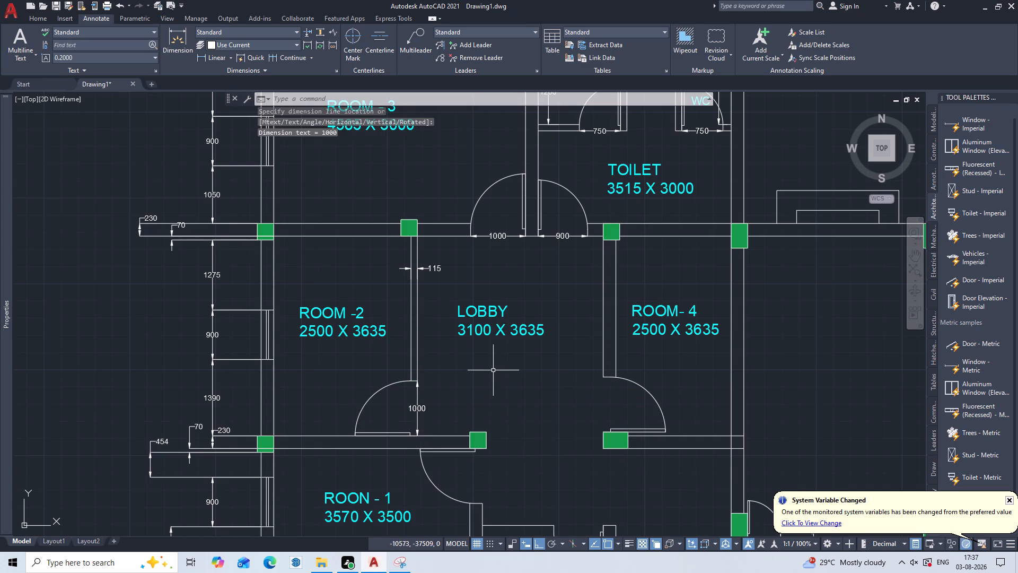
Delete the Room-4 side line of the partition wall between the lobby and Room-4.
middle_click_drag(494, 366, 410, 336)
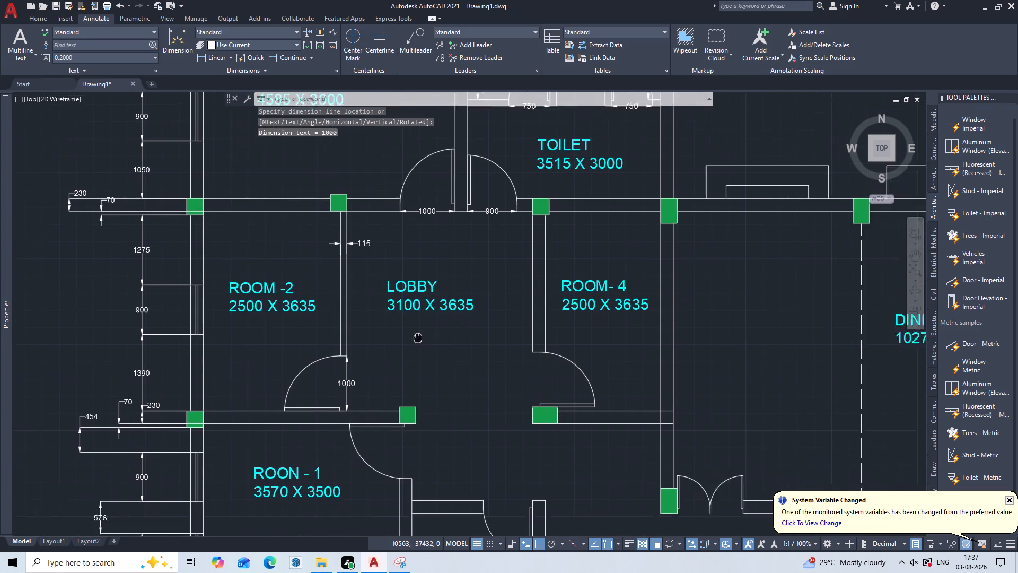
middle_click_drag(410, 336, 356, 321)
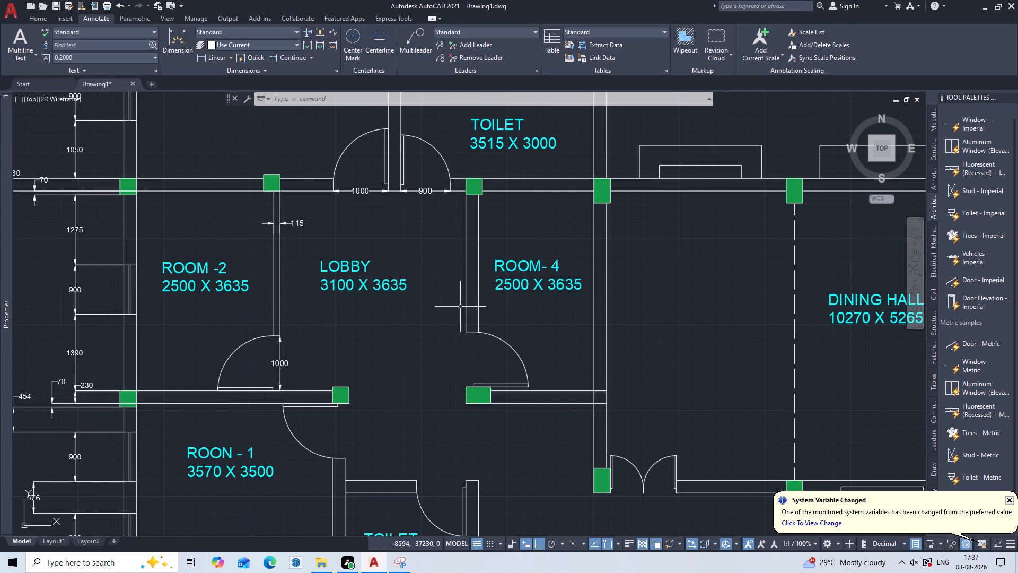
left_click(479, 240)
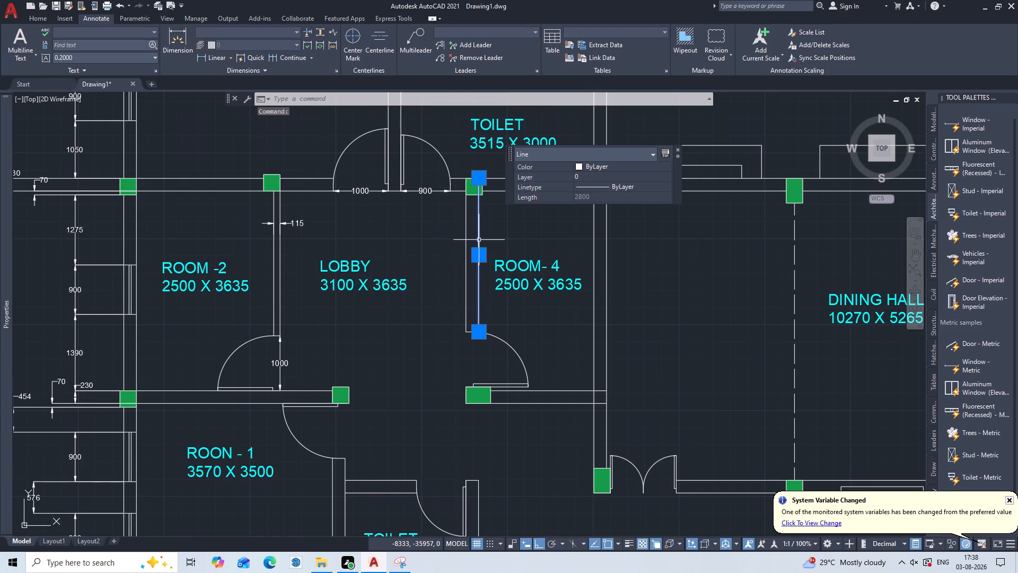
key("Delete")
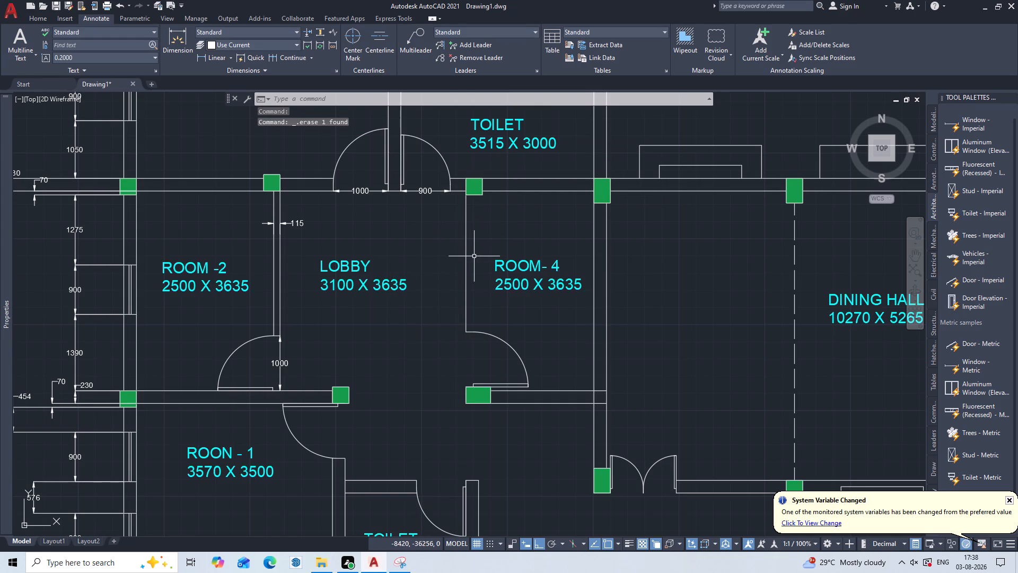
Offset the remaining lobby-side line of the Lobby/Room-4 partition by 115 towards Room-4 to restore the wall's second face.
key("o")
key("Return")
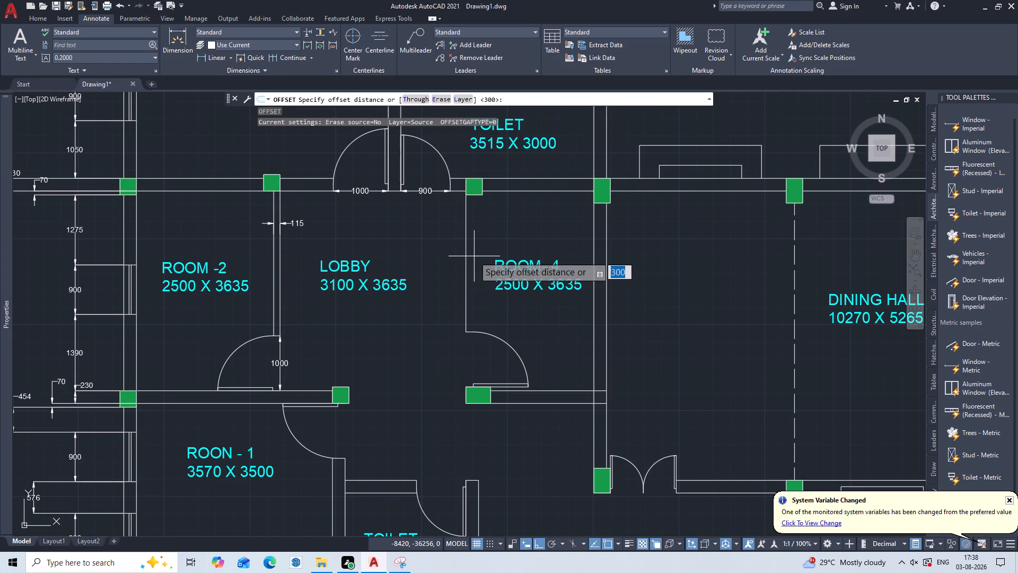
type("115")
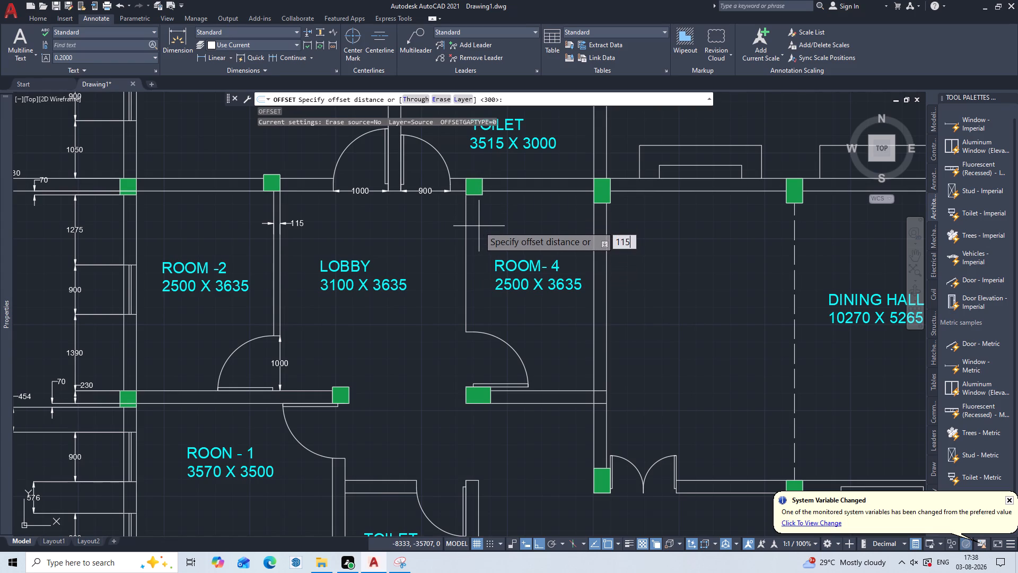
key("Return")
left_click(466, 242)
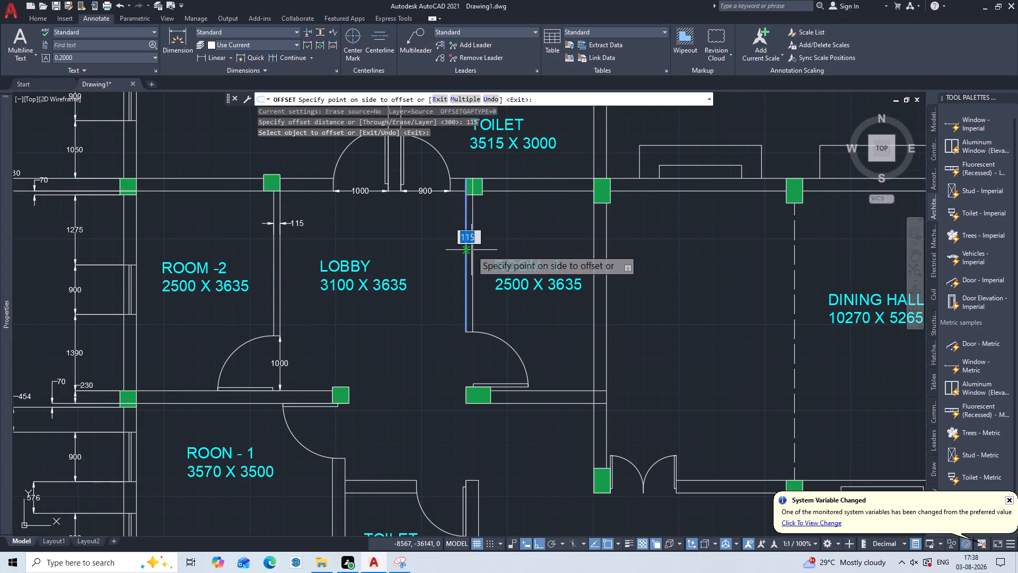
double_click(471, 251)
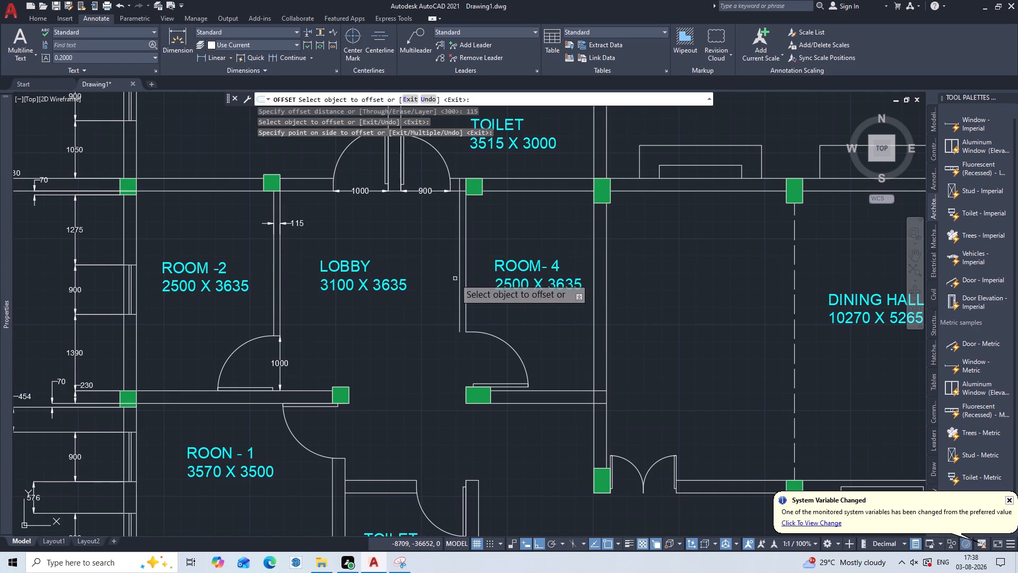
key("ctrl+z")
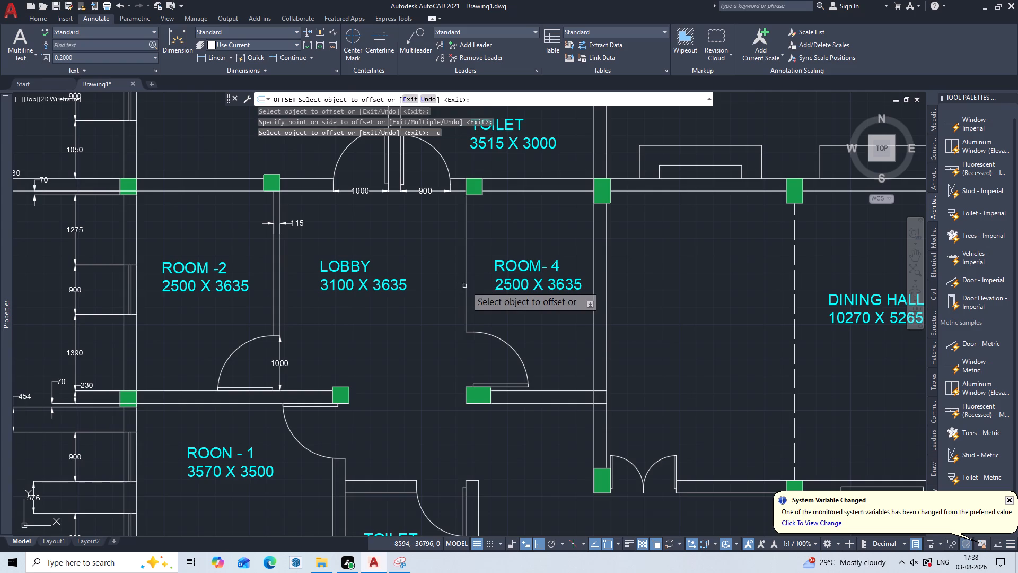
left_click(466, 286)
left_click(479, 292)
key("Escape")
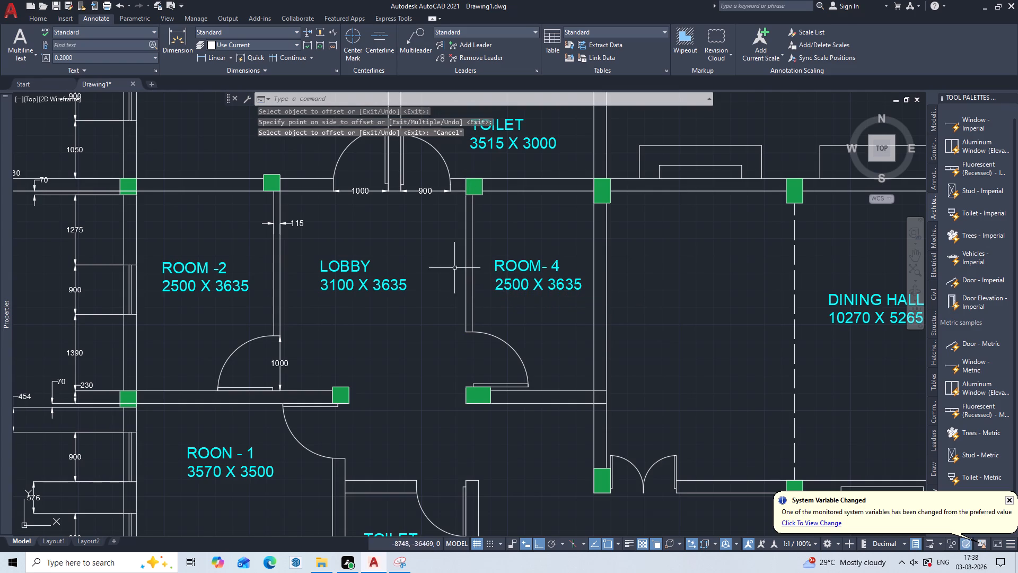
Delete the vertical 1200 dimension inside the WC.
scroll(425, 248, "down", 1)
middle_click_drag(428, 257, 420, 335)
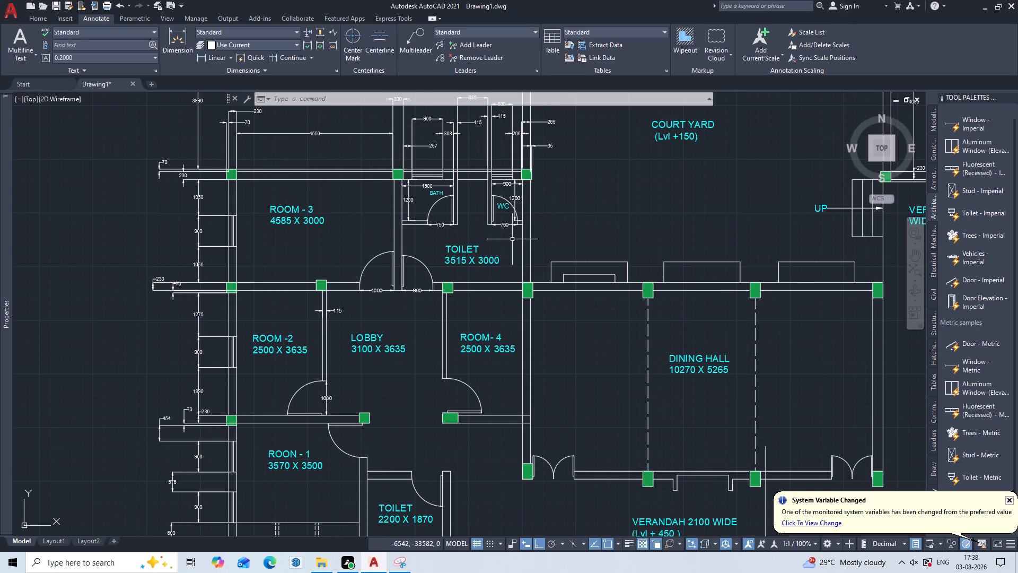
scroll(512, 239, "up", 2)
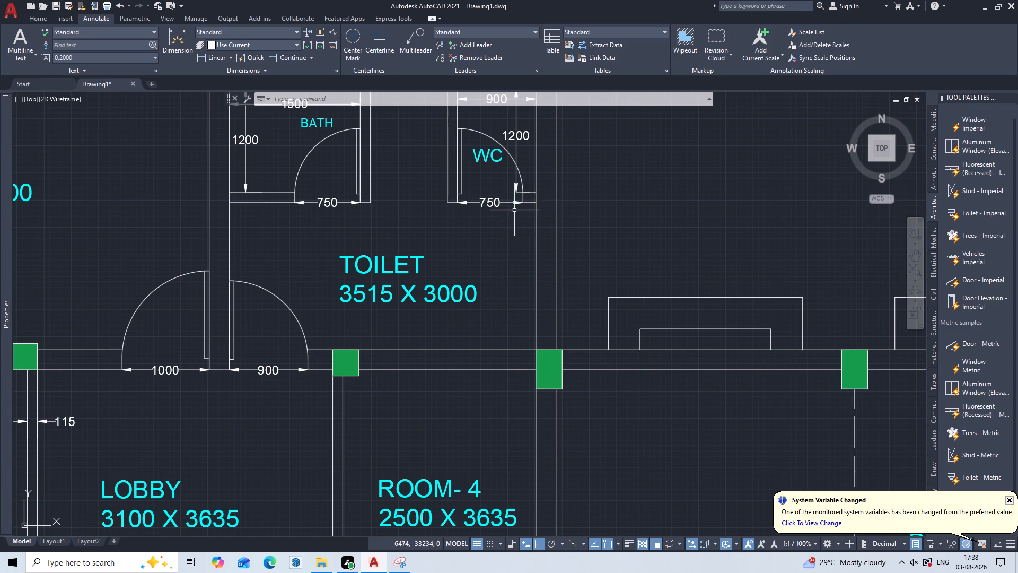
middle_click_drag(522, 157, 503, 303)
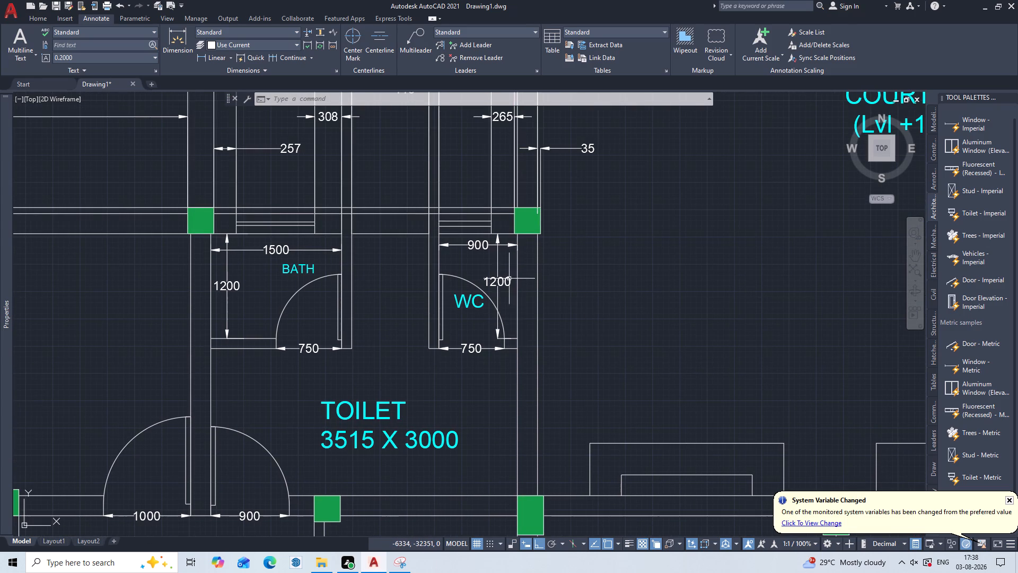
left_click(501, 277)
key("Delete")
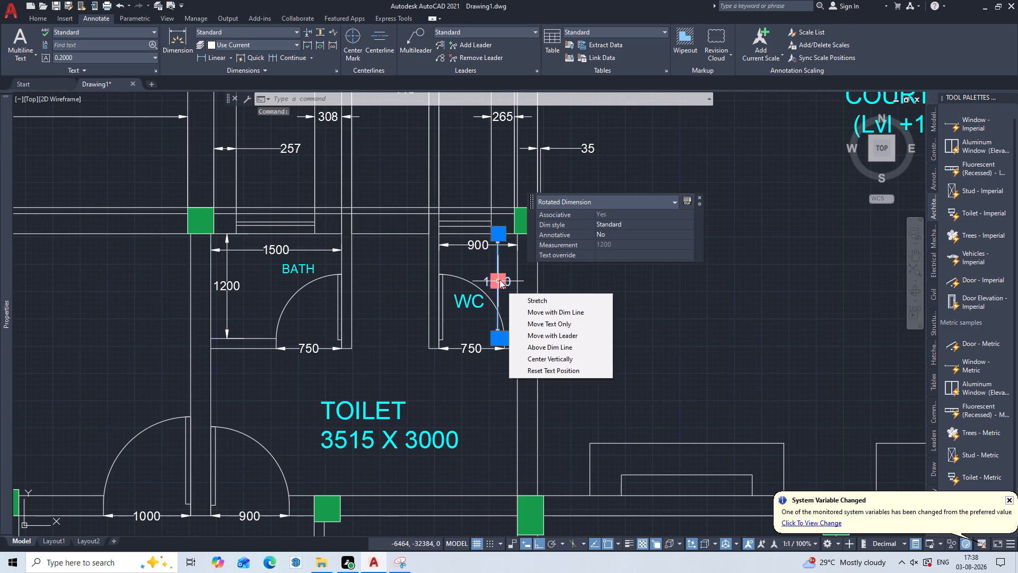
key("Escape")
key("Delete")
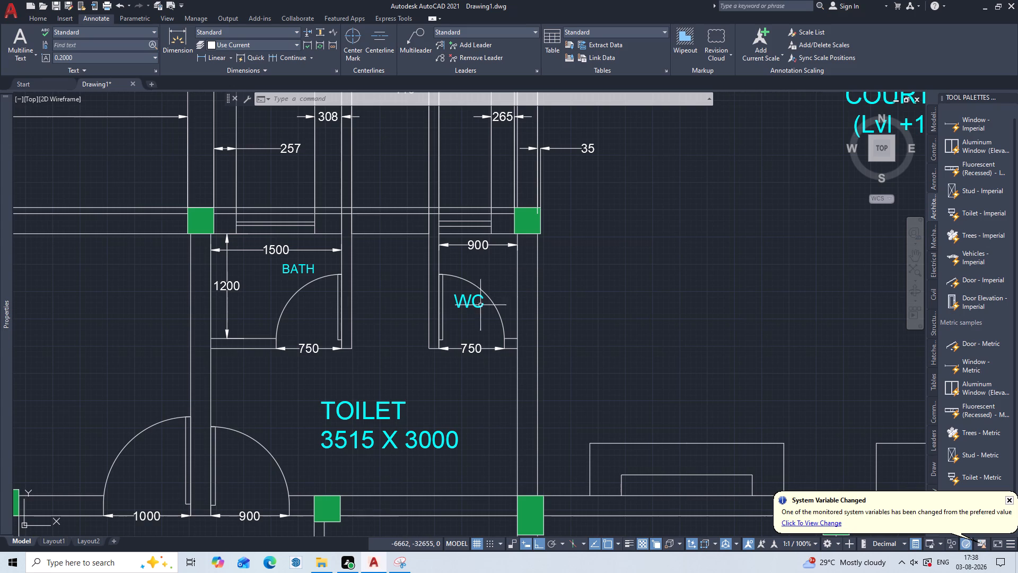
Add a vertical linear dimension across Room-4's door opening, with its line along the lobby-side face of the partition.
scroll(439, 337, "down", 2)
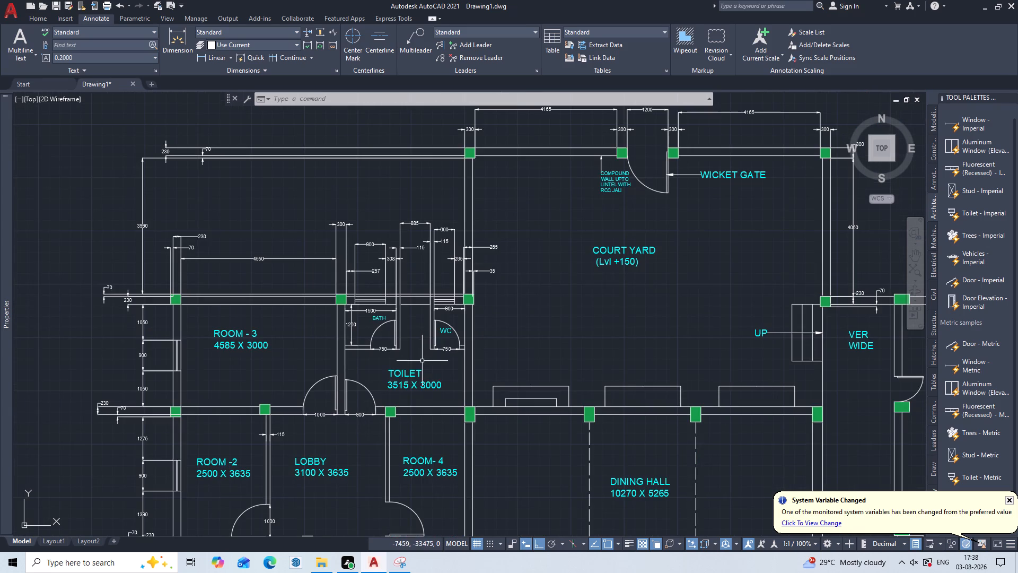
middle_click_drag(422, 361, 518, 232)
middle_click_drag(499, 297, 429, 221)
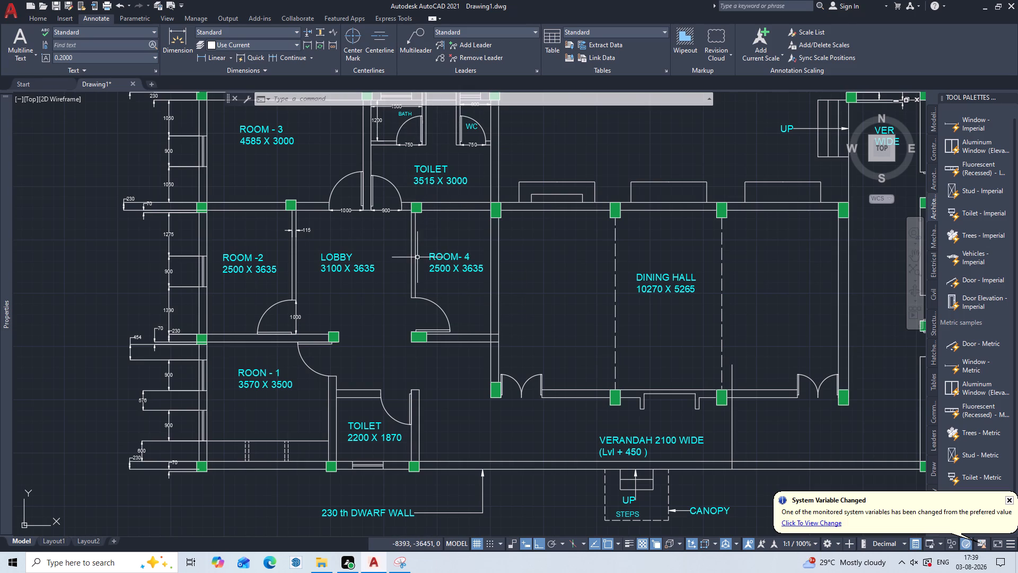
middle_click_drag(361, 246, 403, 183)
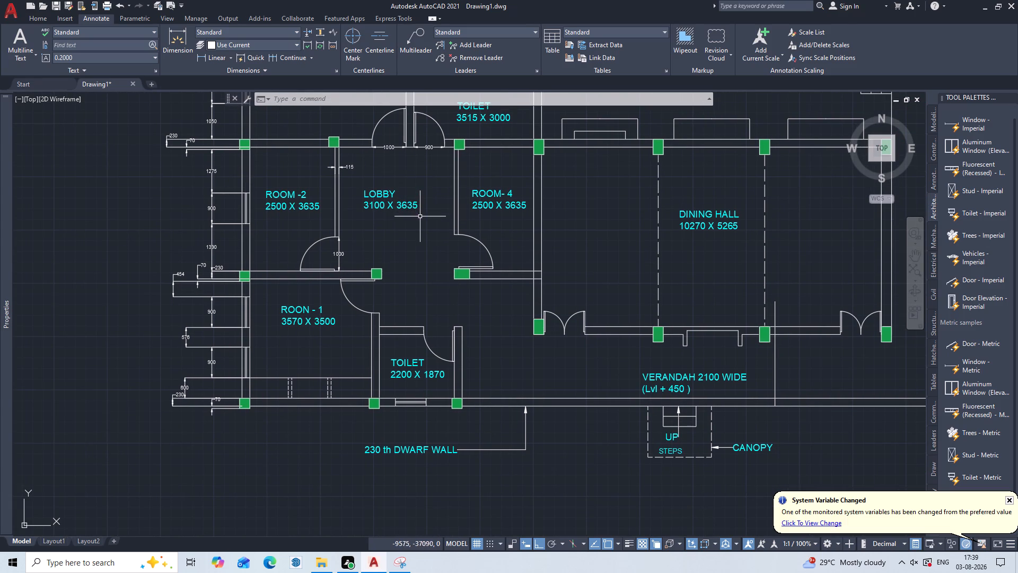
scroll(425, 249, "up", 1)
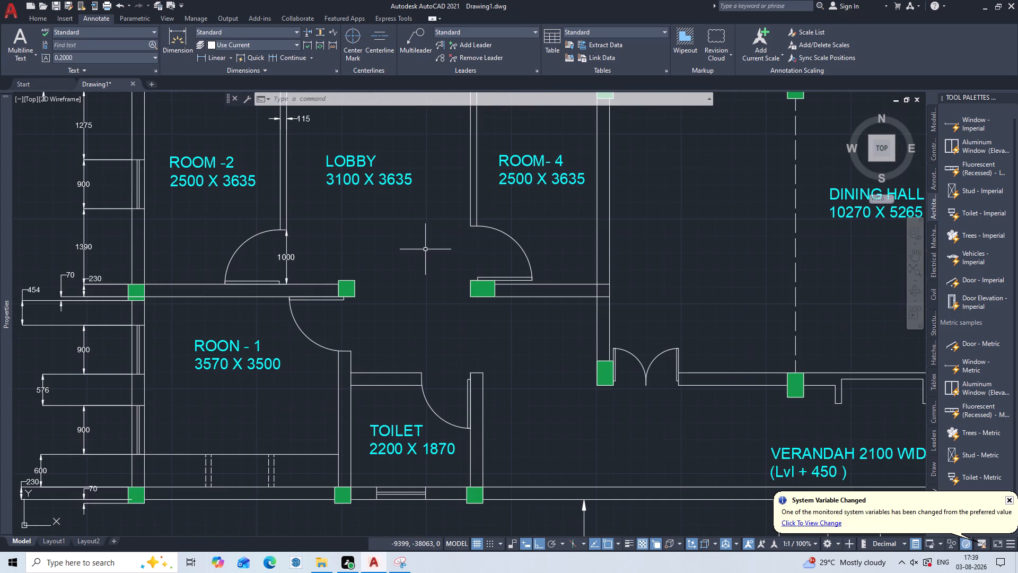
scroll(425, 249, "up", 1)
key("Return")
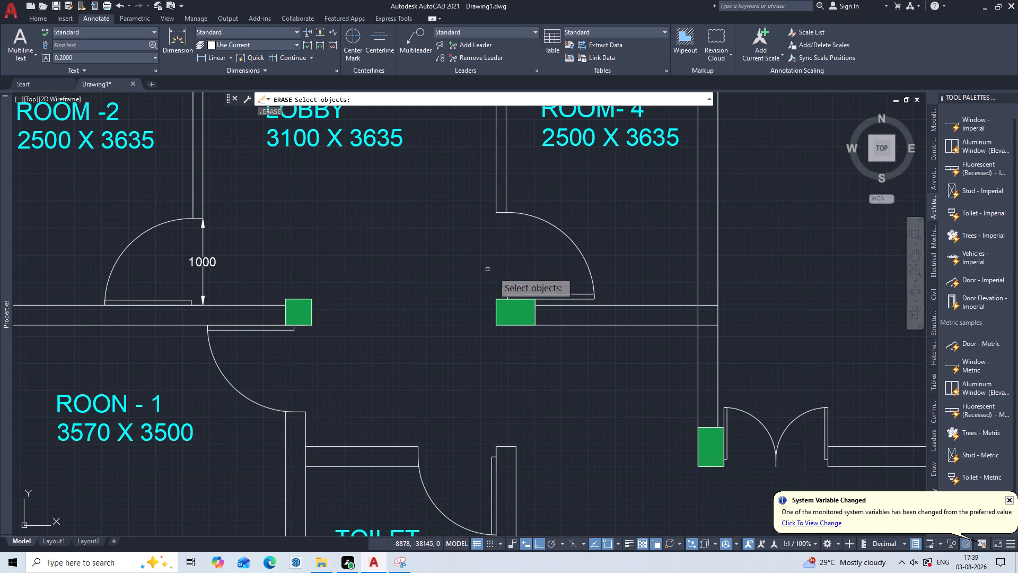
key("Escape")
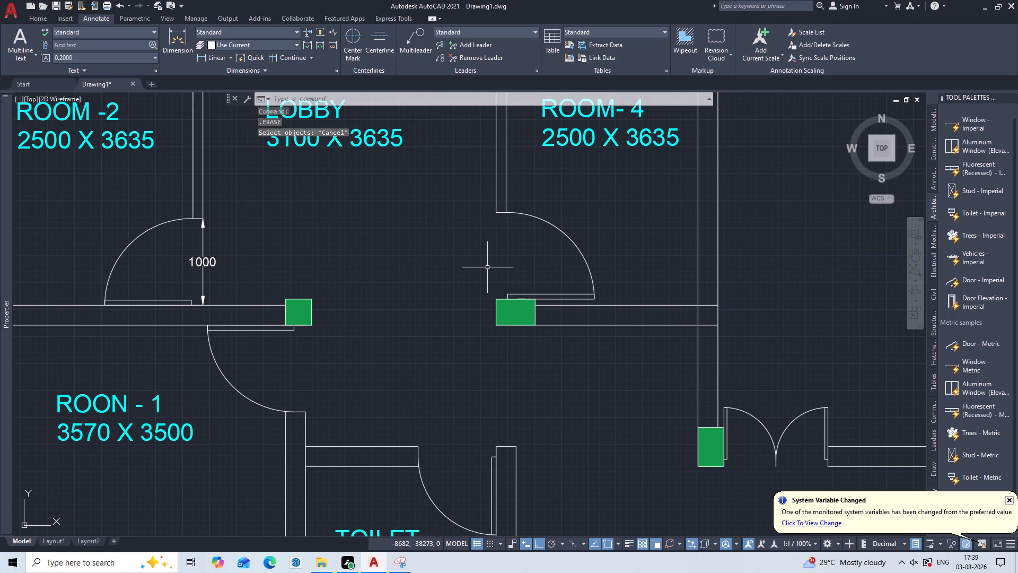
type("DLI")
key("Return")
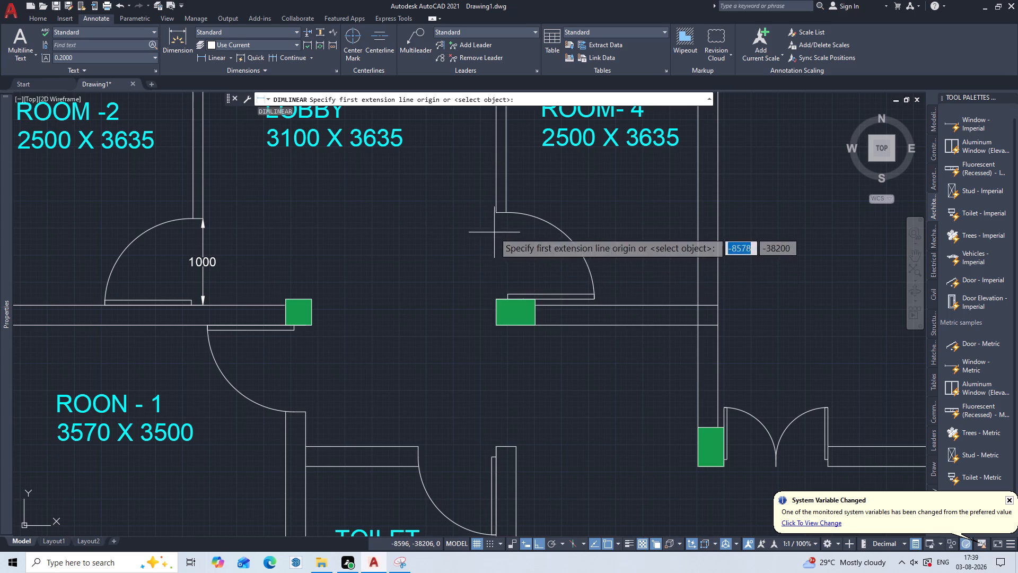
left_click(495, 215)
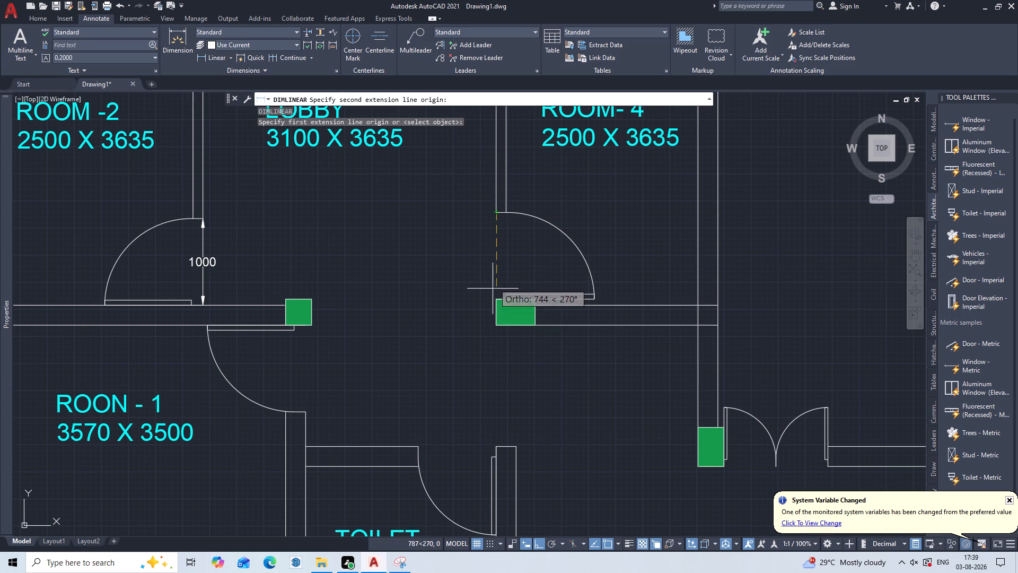
left_click(494, 294)
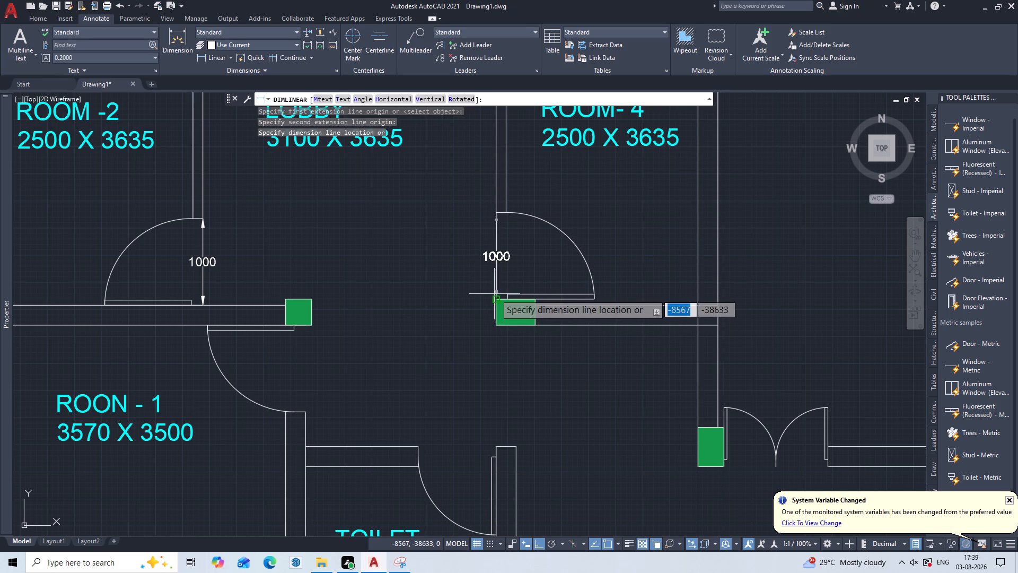
left_click(497, 267)
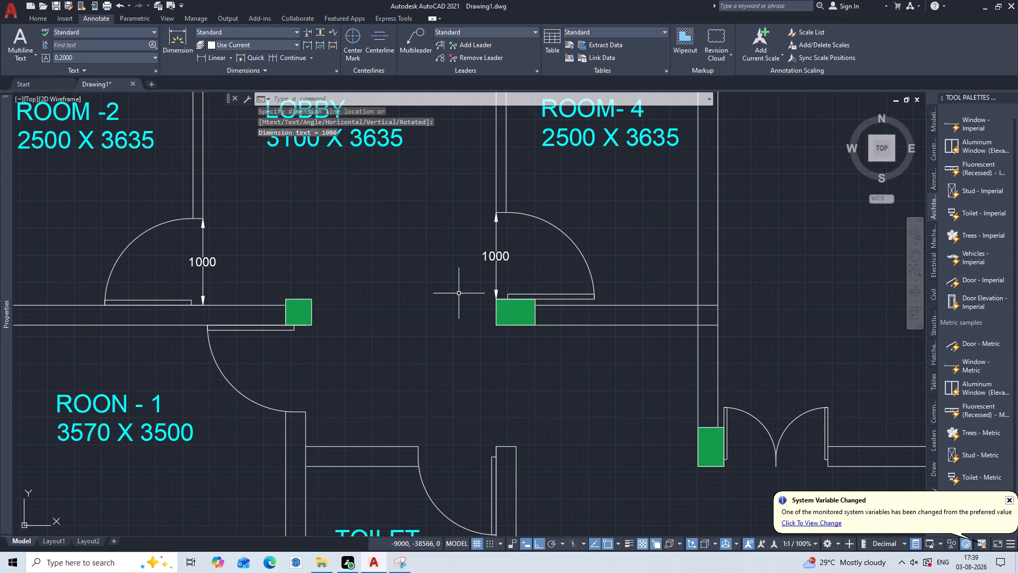
Check the clear distance between the two columns at the lobby's lower opening with a trial horizontal linear dimension.
key("Return")
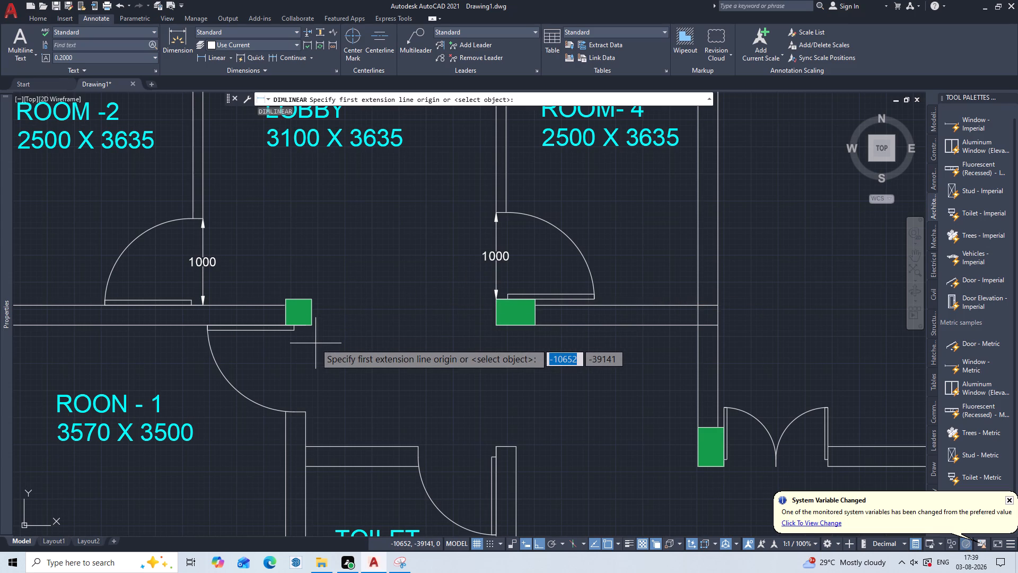
left_click(310, 298)
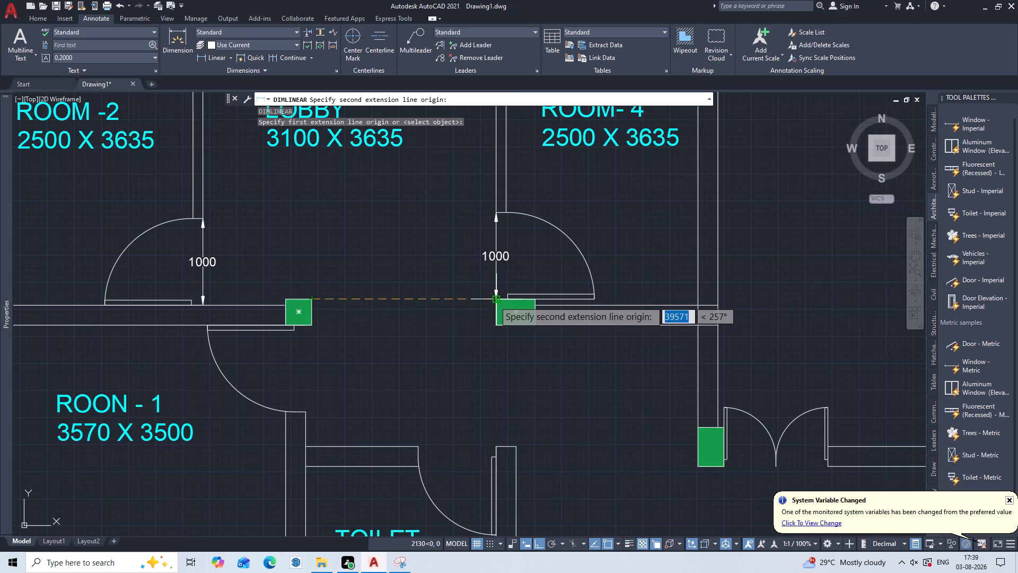
left_click(494, 301)
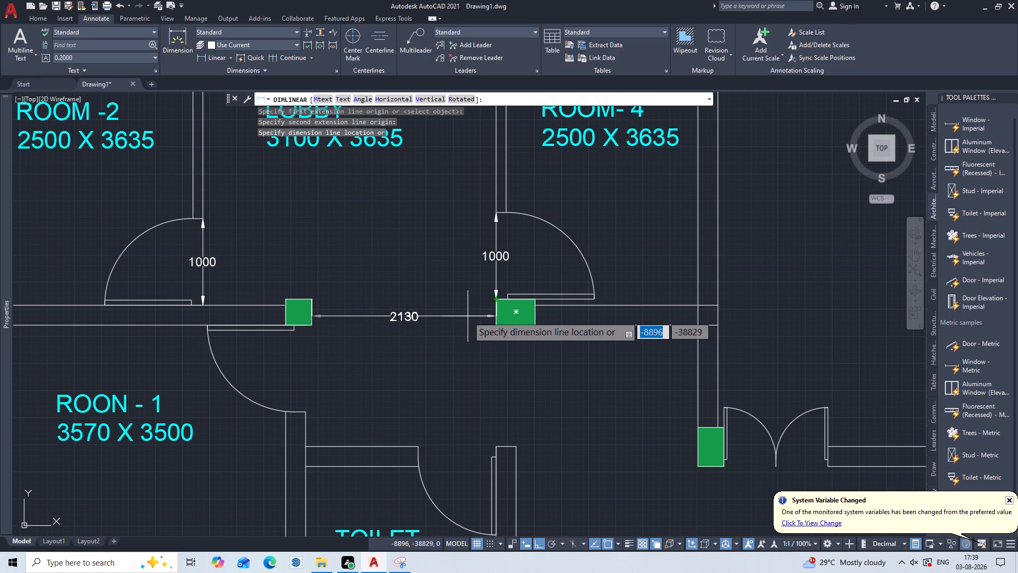
key("Escape")
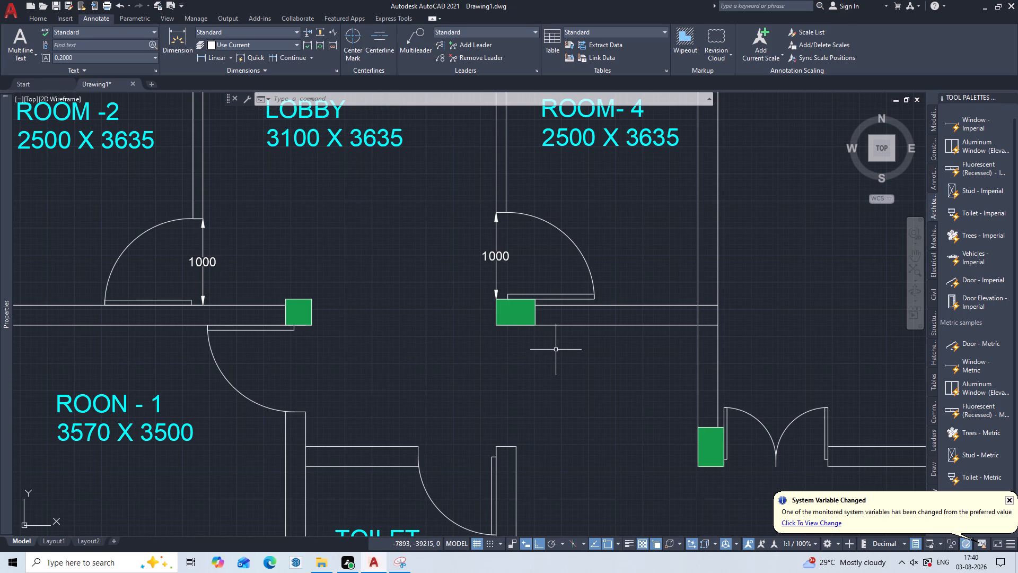
Move the rectangular column below Room-4's door horizontally by its own width, towards the square column across the lobby opening.
key("m")
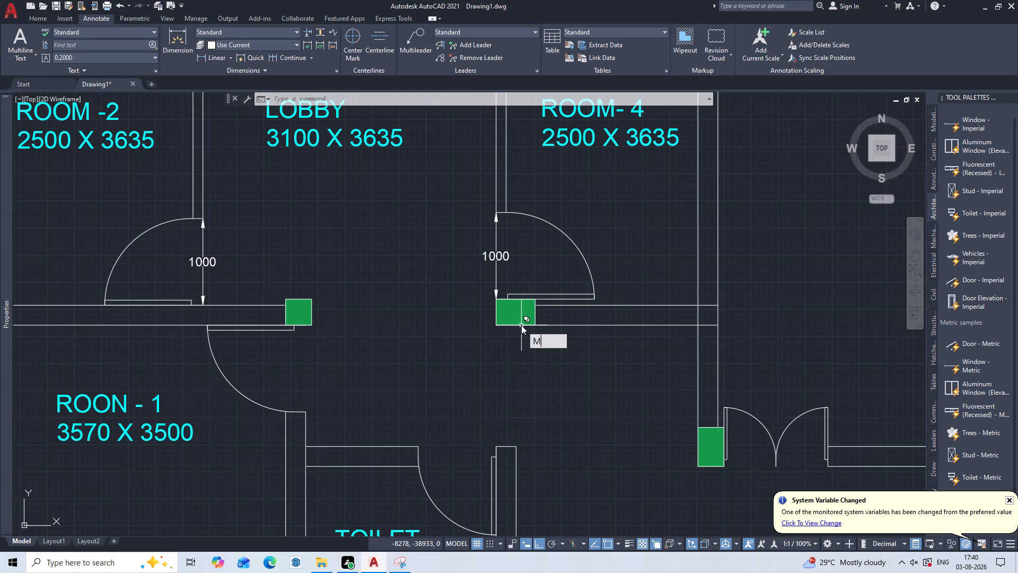
key("Return")
left_click(523, 312)
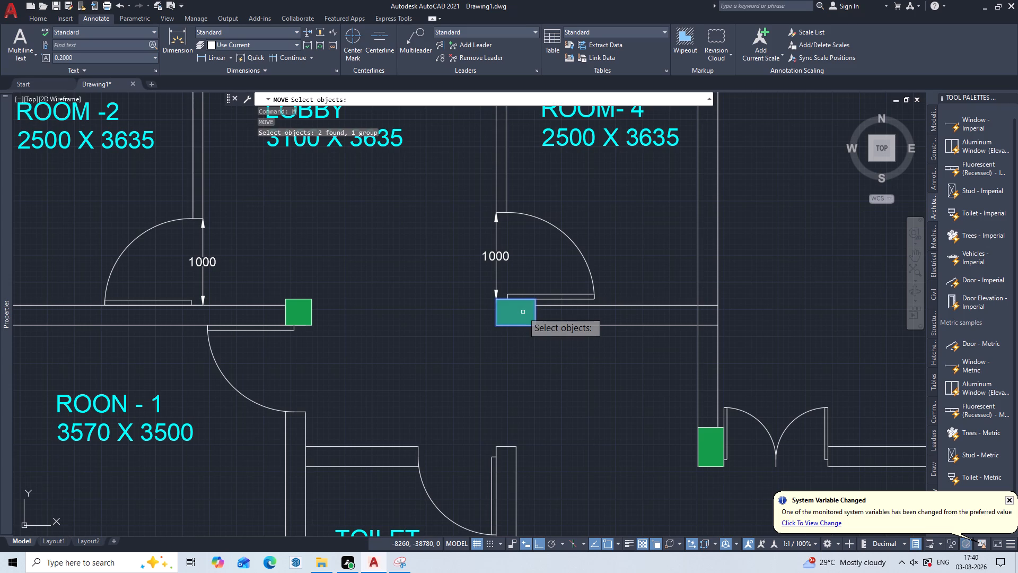
key("Return")
left_click_drag(538, 321, 525, 319)
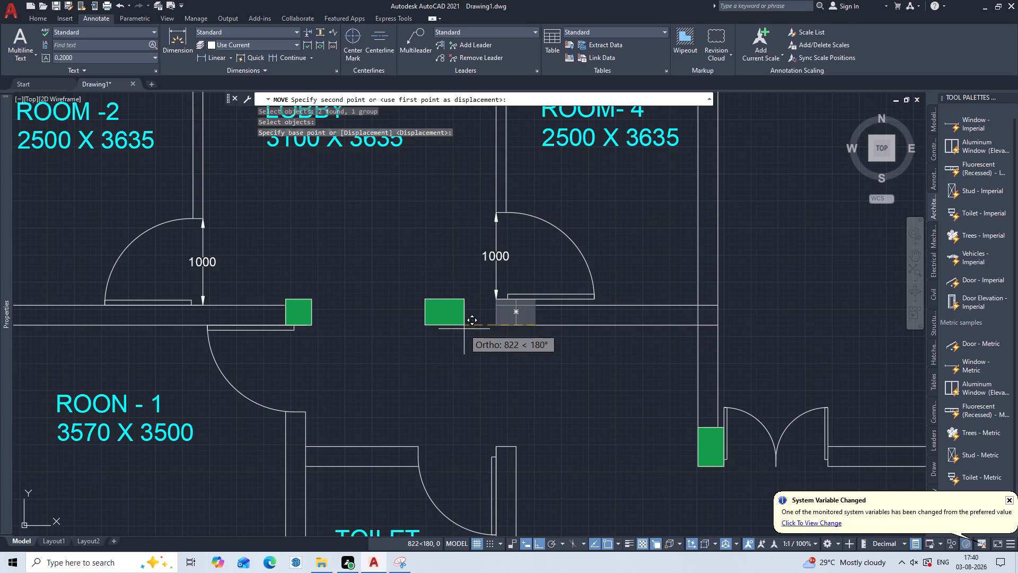
left_click(496, 327)
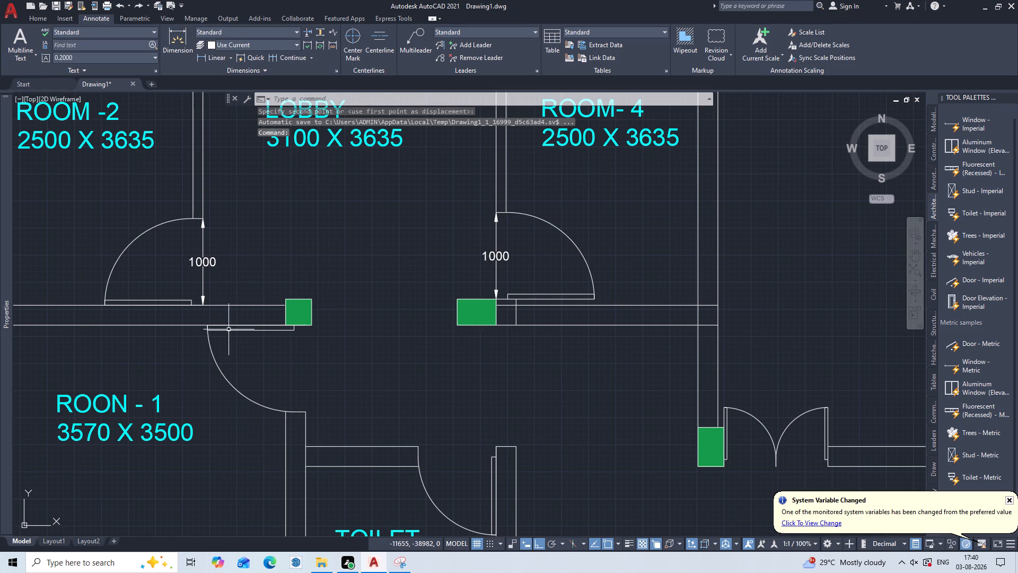
Recheck the clear distance between the two columns at the lobby opening with a trial horizontal linear dimension.
type("DLI")
key("Return")
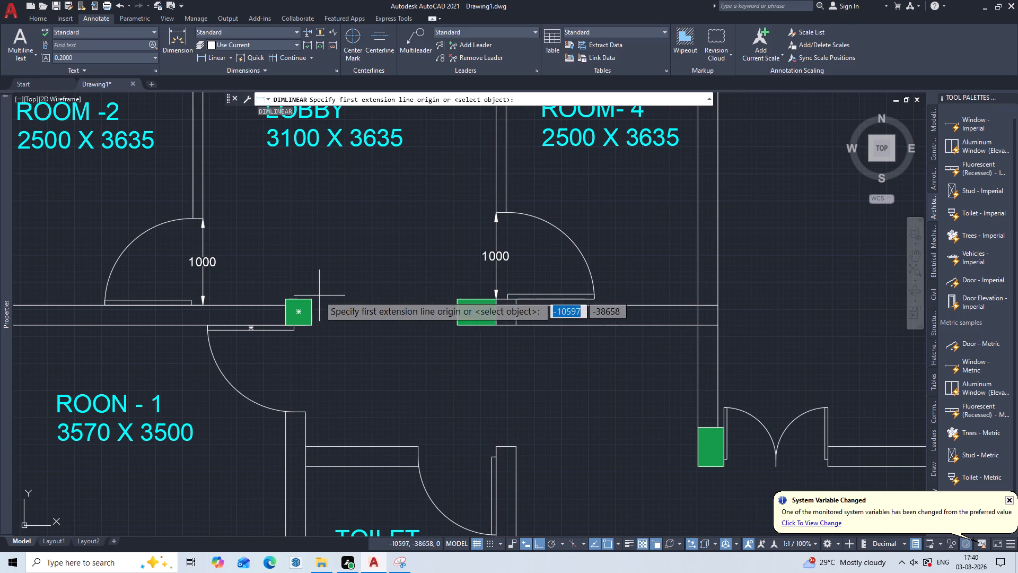
left_click(313, 296)
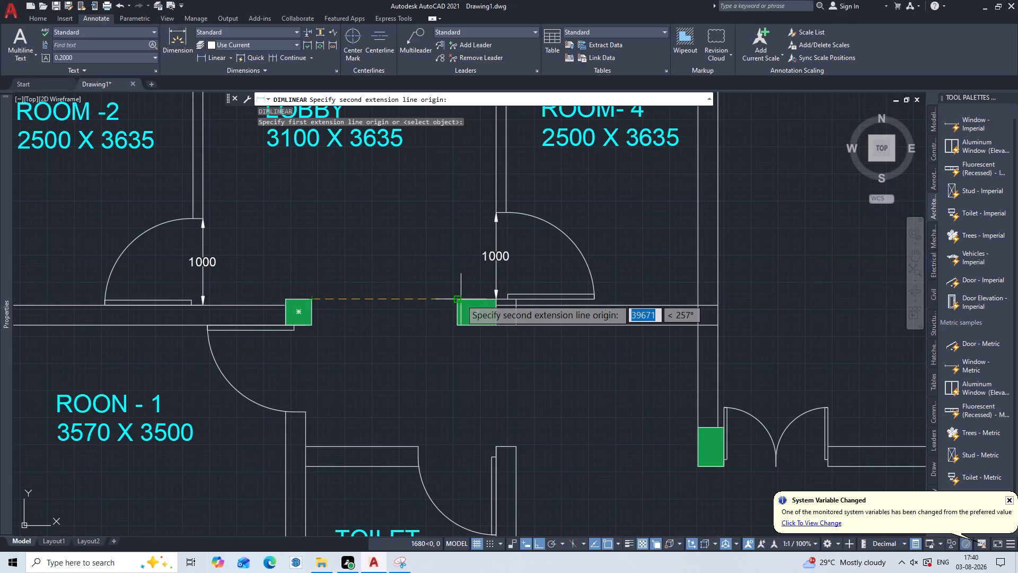
left_click(463, 298)
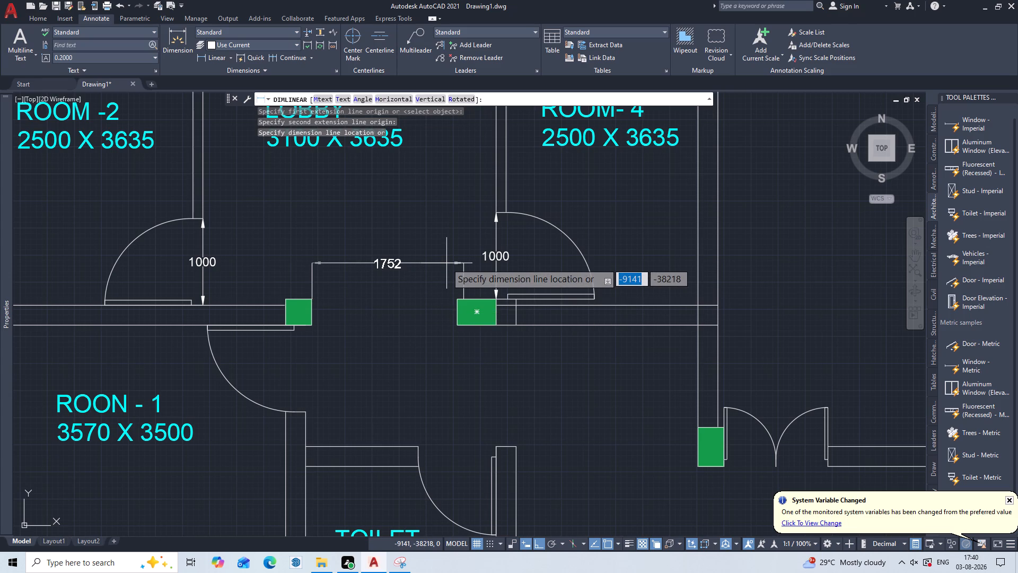
key("Escape")
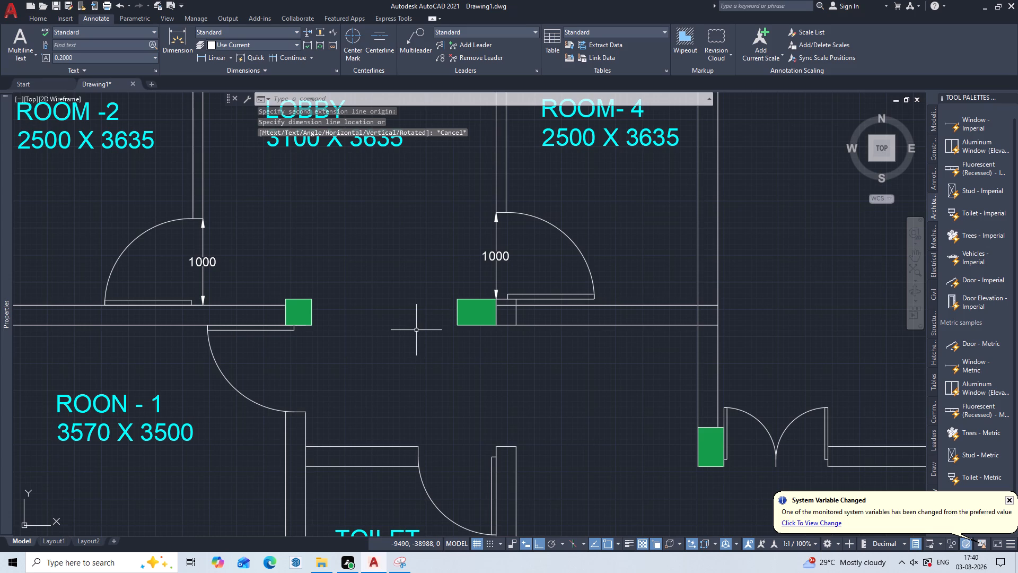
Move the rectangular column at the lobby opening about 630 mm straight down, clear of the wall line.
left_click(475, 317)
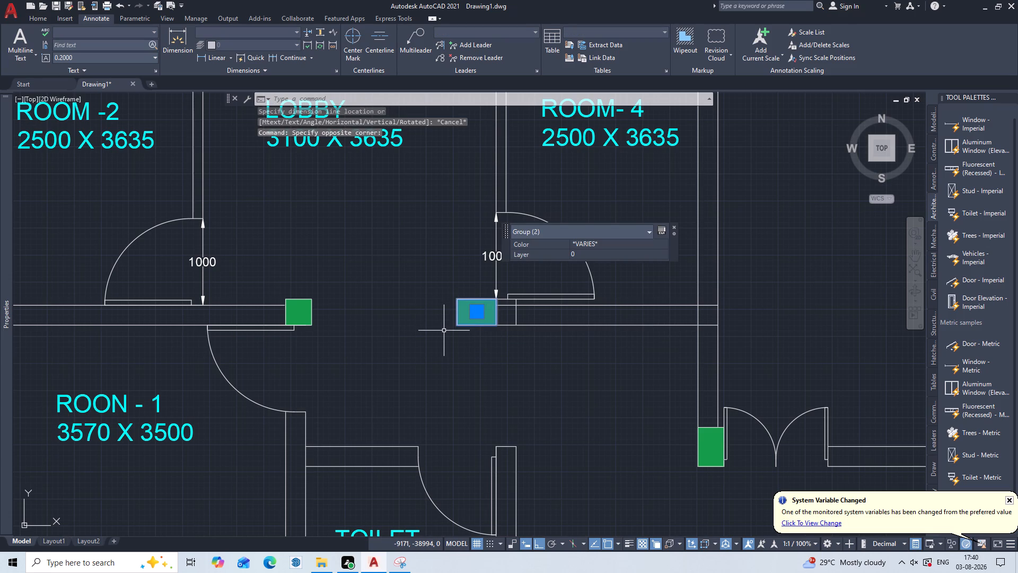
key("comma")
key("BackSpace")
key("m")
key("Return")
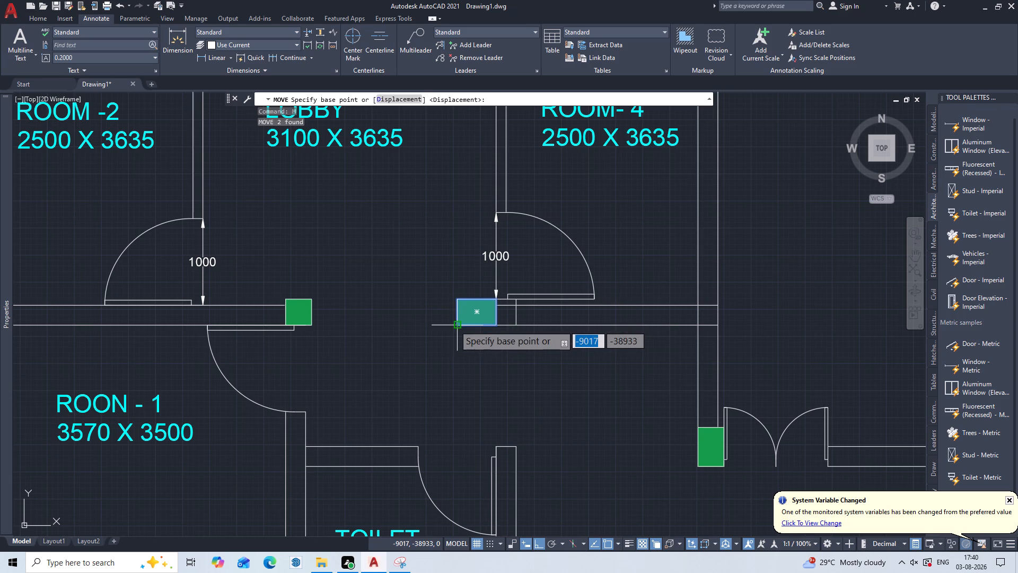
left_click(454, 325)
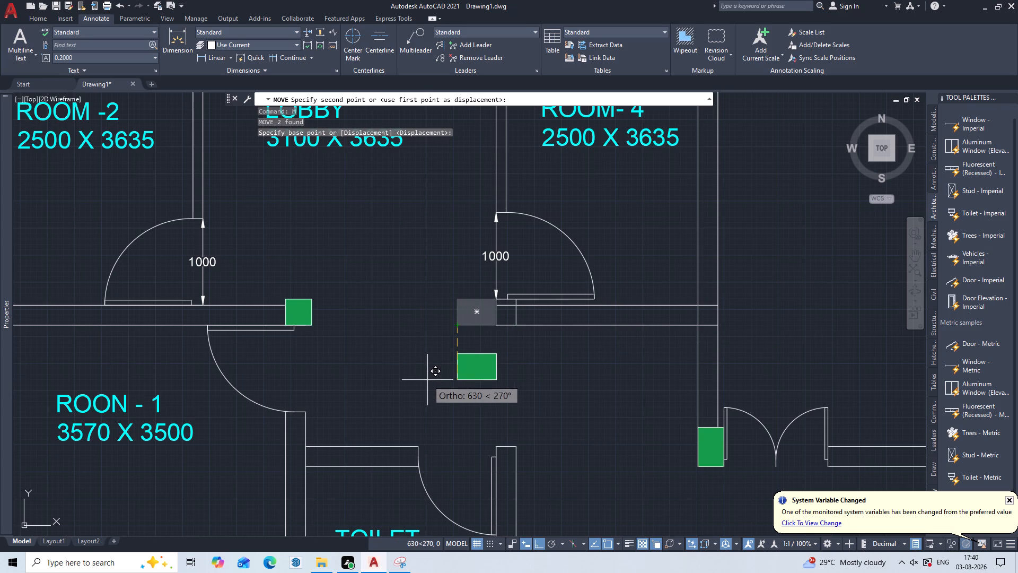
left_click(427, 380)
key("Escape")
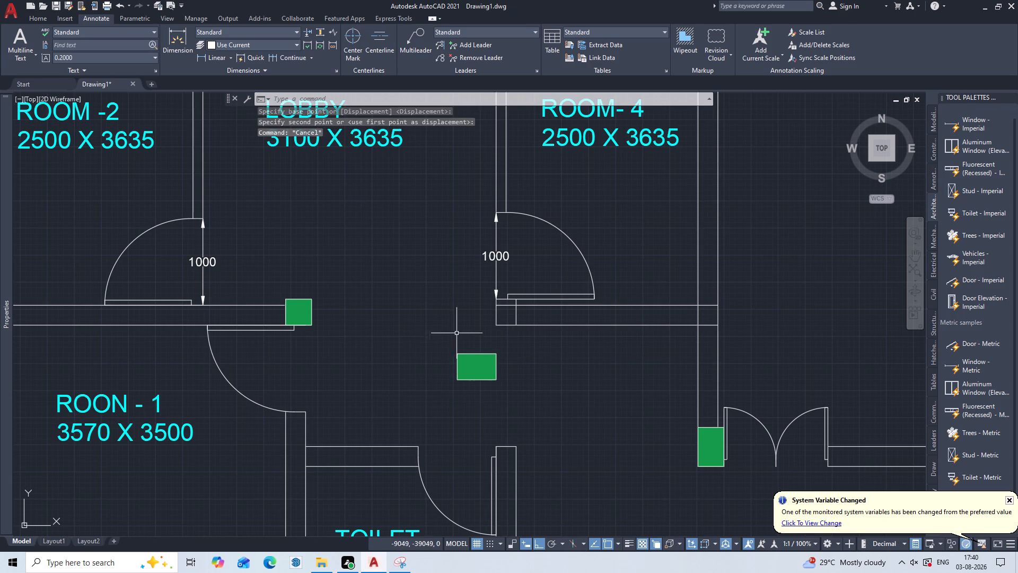
Draw a short vertical guide line upward from the square column's upper corner facing the lobby opening.
scroll(477, 322, "up", 1)
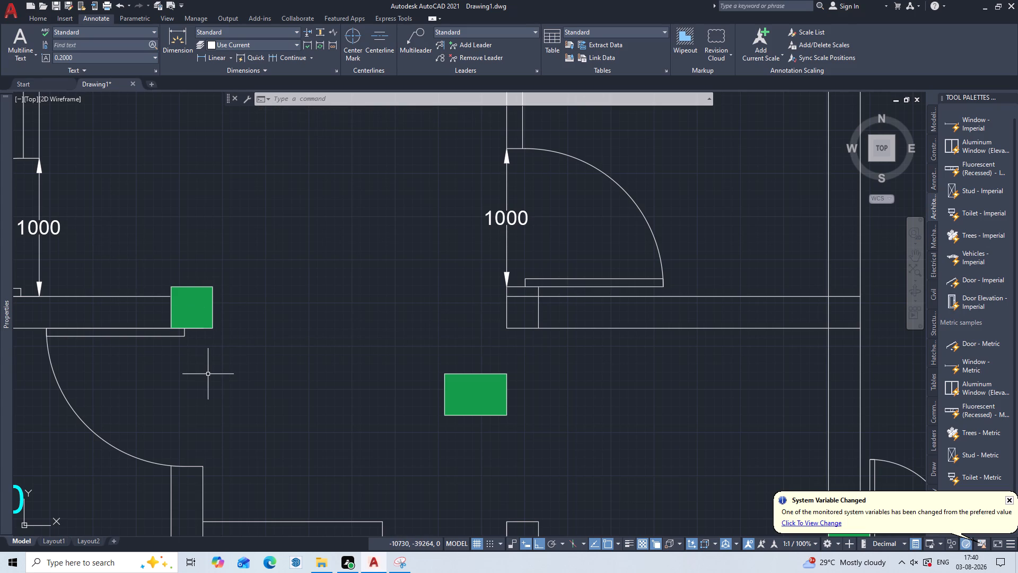
key("l")
key("Return")
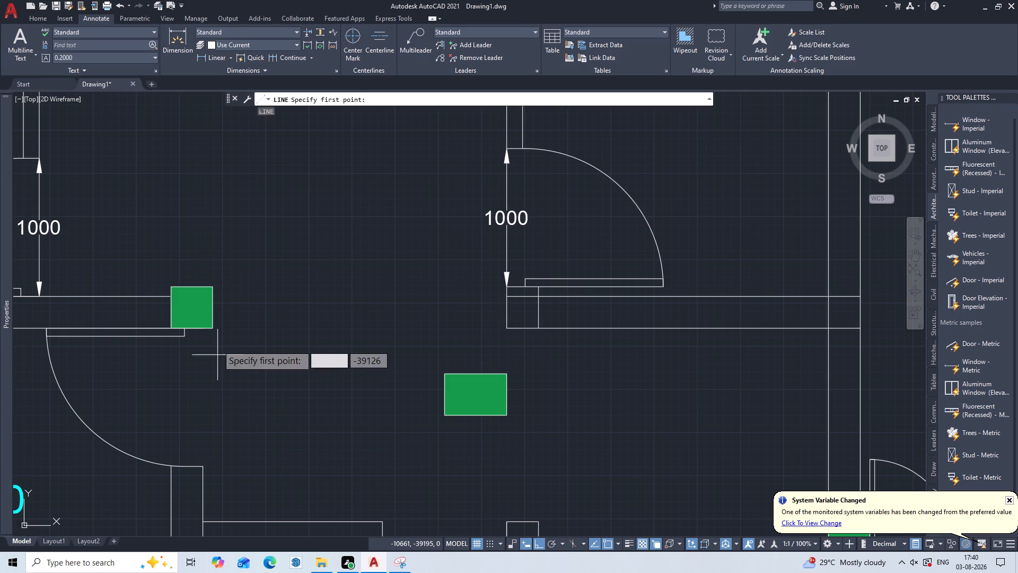
double_click(213, 286)
double_click(215, 228)
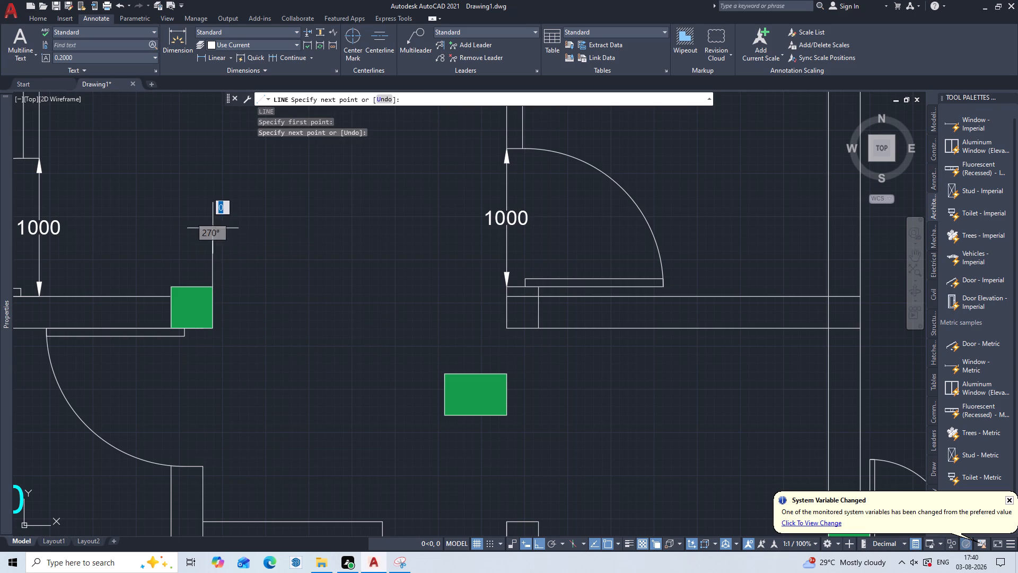
key("Escape")
Offset the guide line by 1880 across the lobby opening towards Room-4.
key("o")
key("Return")
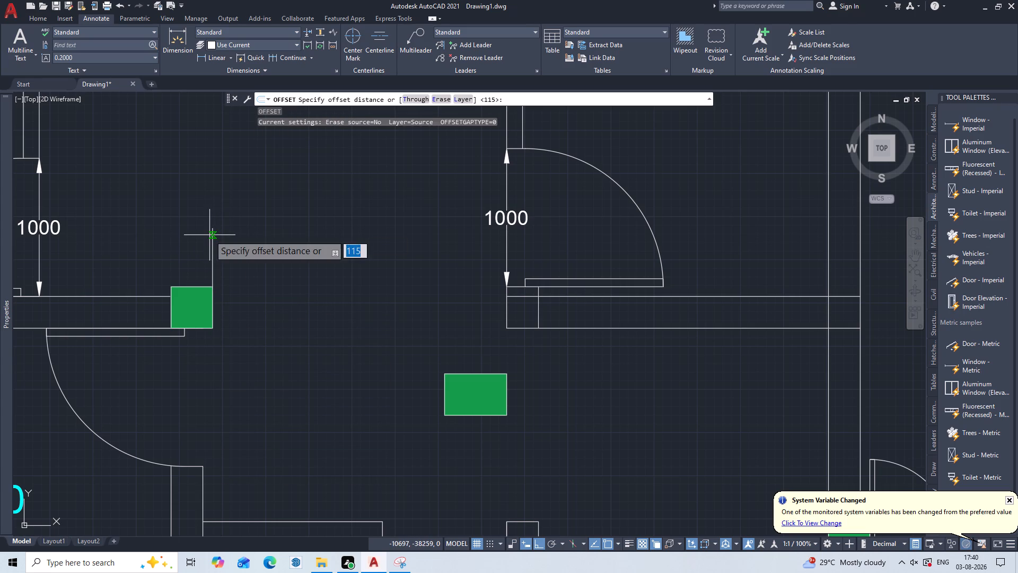
key("1")
type("88")
key("0")
key("Return")
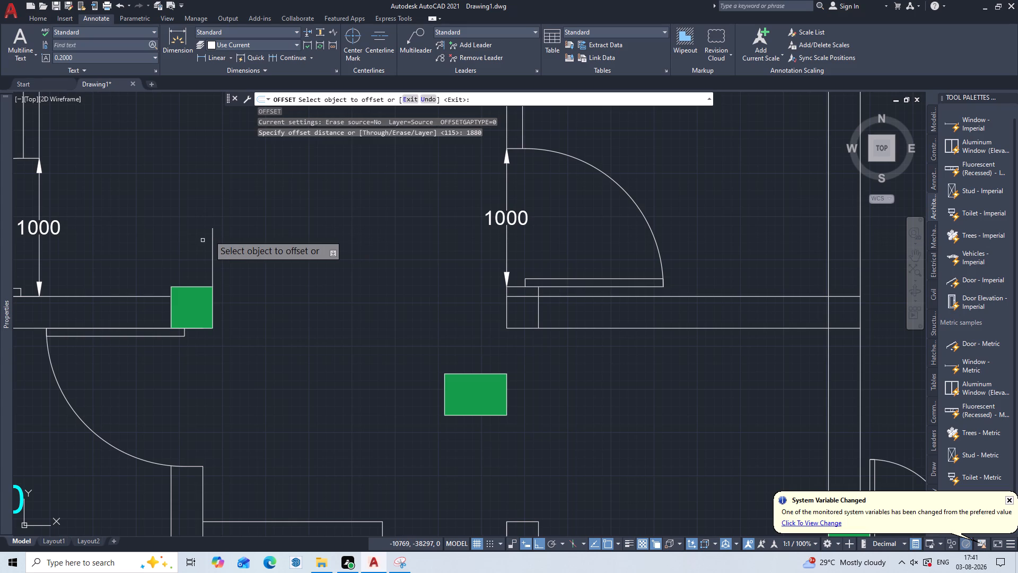
left_click(211, 245)
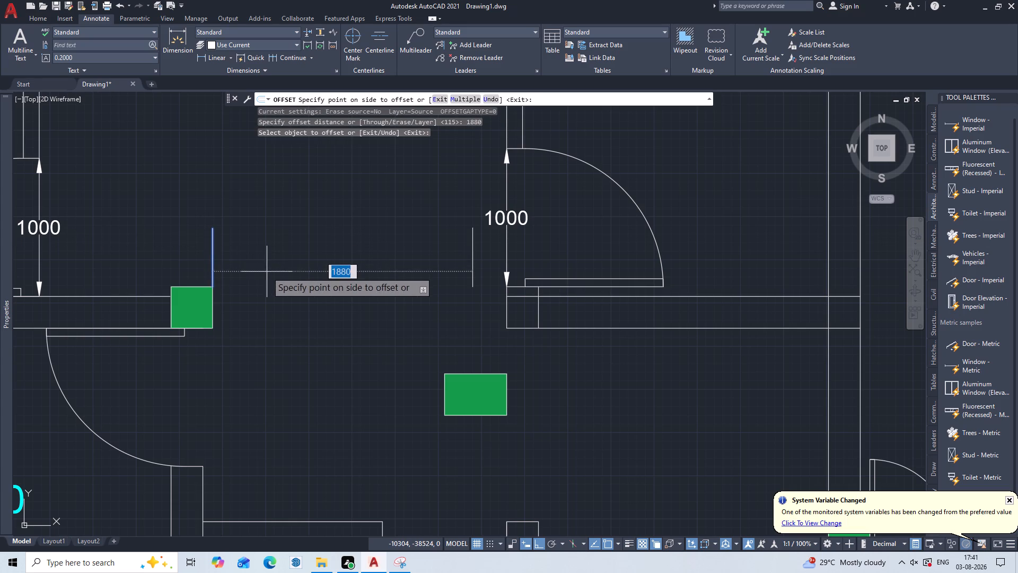
left_click(267, 272)
key("Escape")
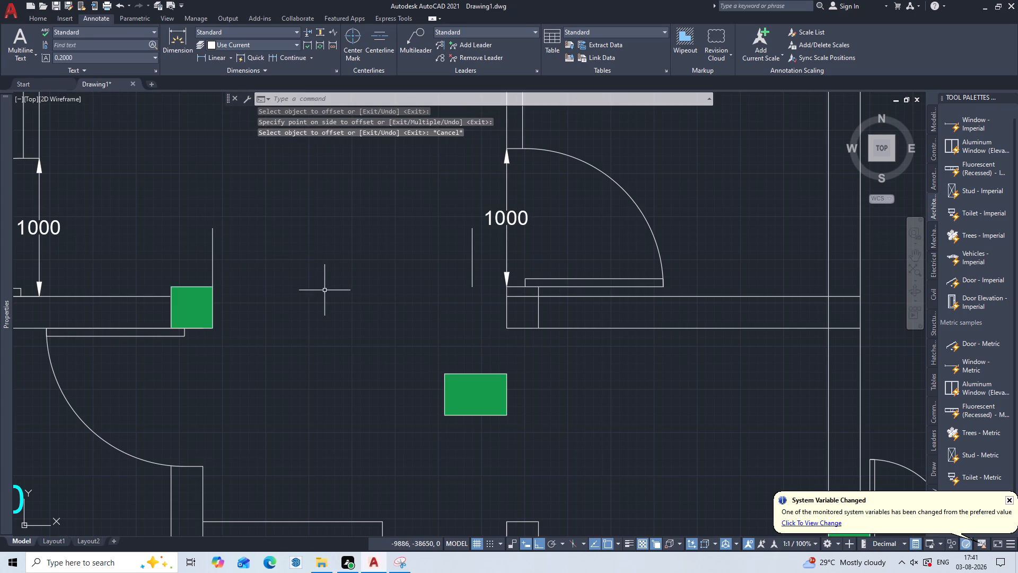
Move the rectangular column by its upper corner nearest the square column to the lower end of the offset guide line.
key("m")
key("Return")
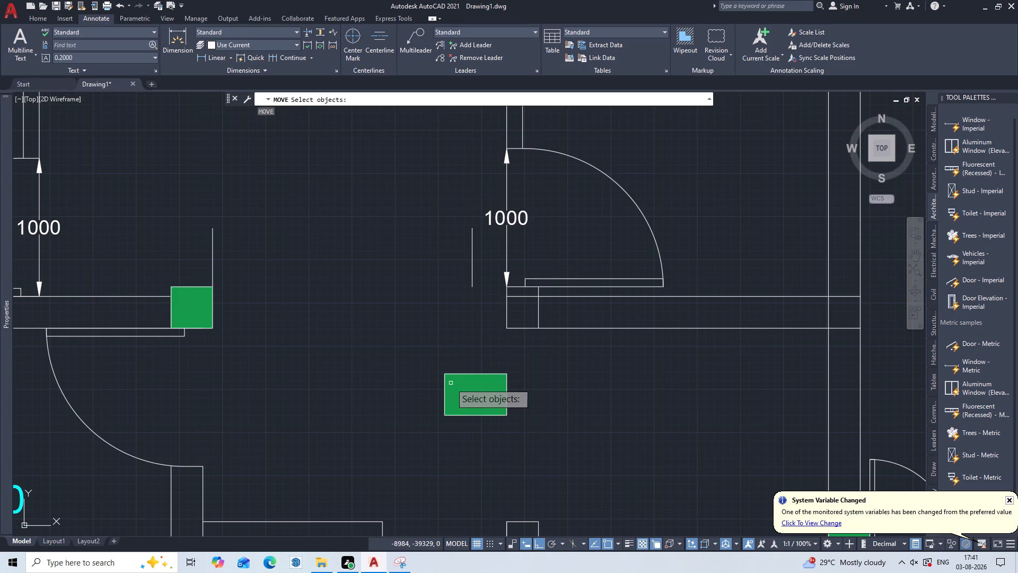
left_click(457, 385)
key("Return")
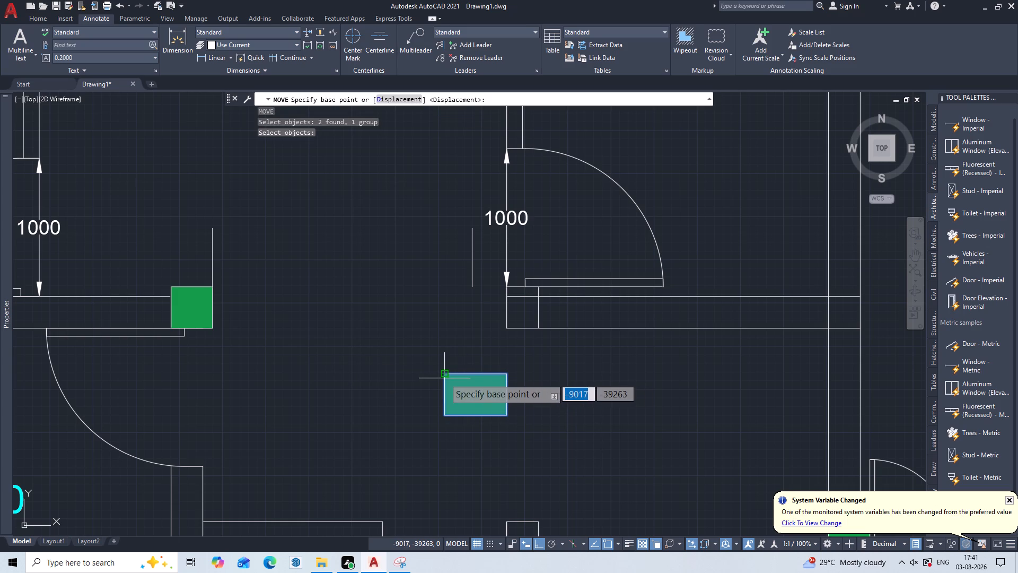
left_click(444, 378)
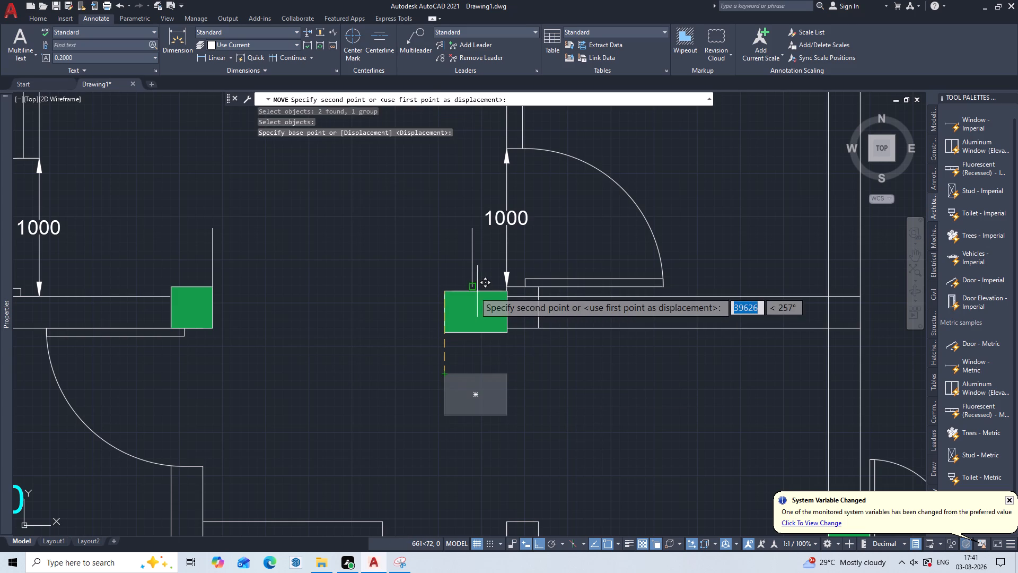
left_click(475, 292)
key("Escape")
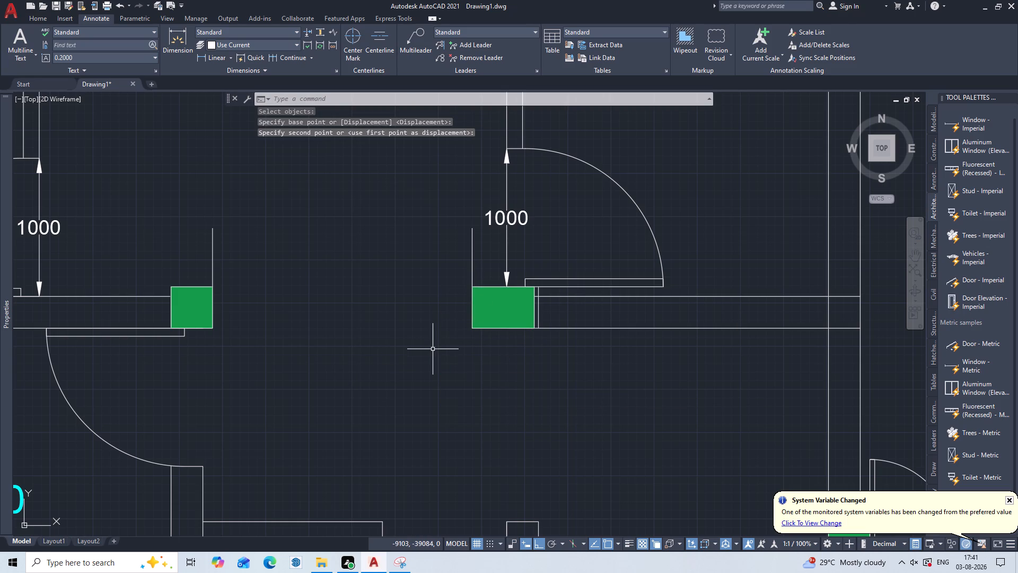
Erase the two vertical guide lines above the columns at the lobby opening.
left_click_drag(485, 258, 470, 256)
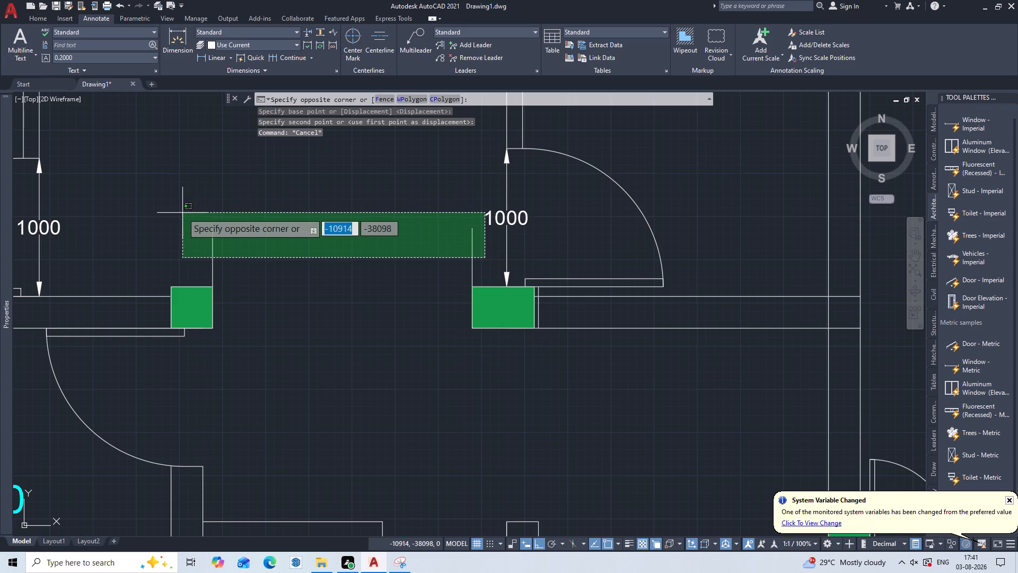
left_click(182, 213)
key("Delete")
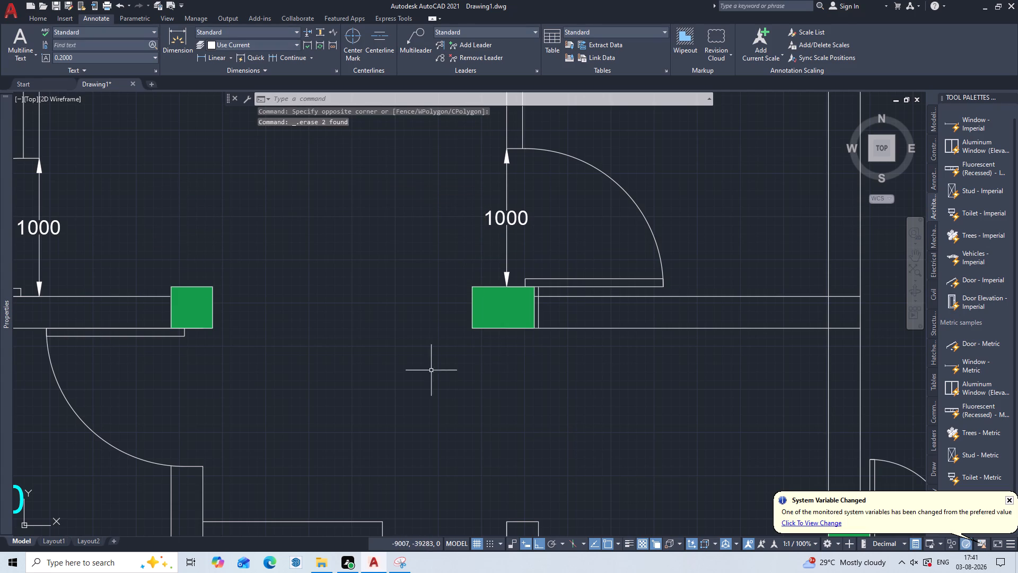
Add a horizontal linear dimension for the clear opening between the two lobby columns, with its line running between them.
key("d")
type("LI")
key("Return")
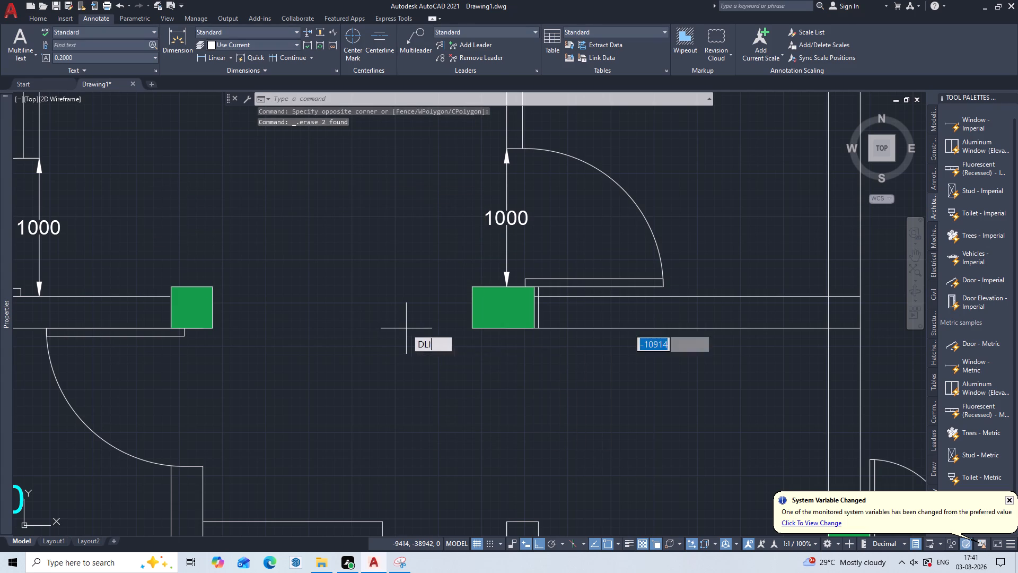
left_click(471, 286)
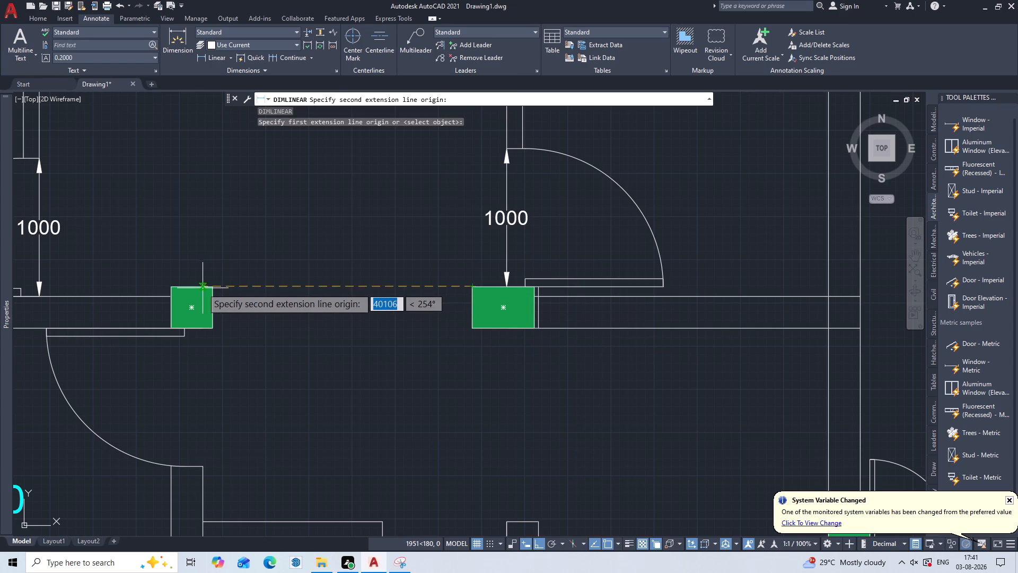
left_click(207, 288)
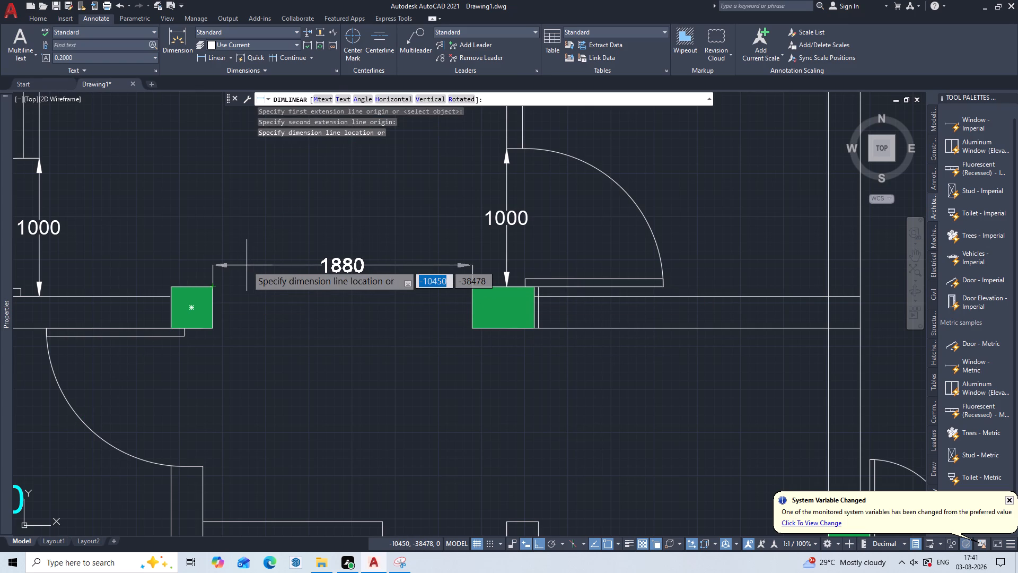
left_click(275, 304)
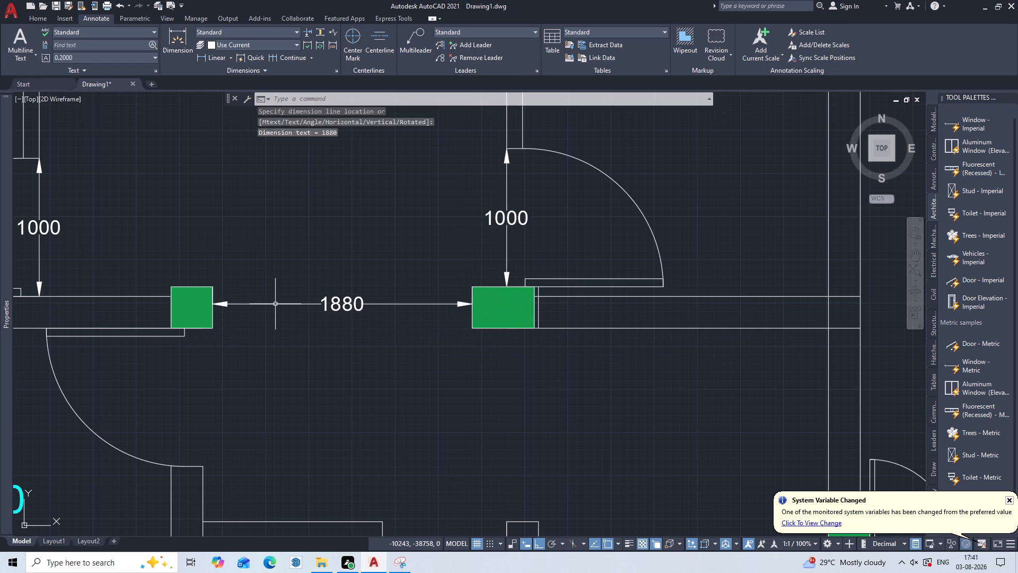
Shift the lobby opening's dimension line about 450 mm upward so it sits above the two columns.
left_click(345, 305)
left_click_drag(345, 304, 346, 291)
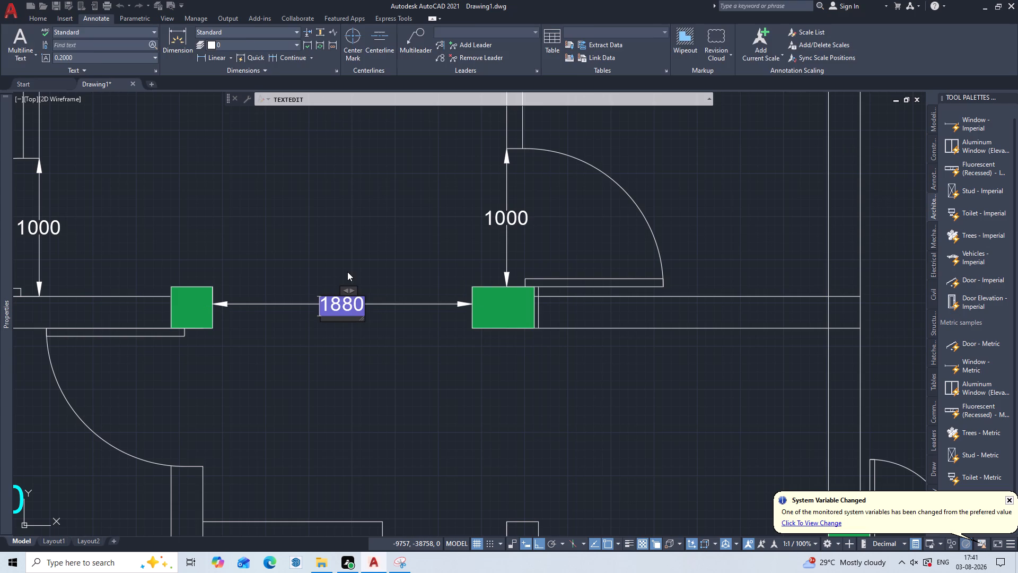
key("Escape")
key("Escape")
key("Escape")
left_click(341, 306)
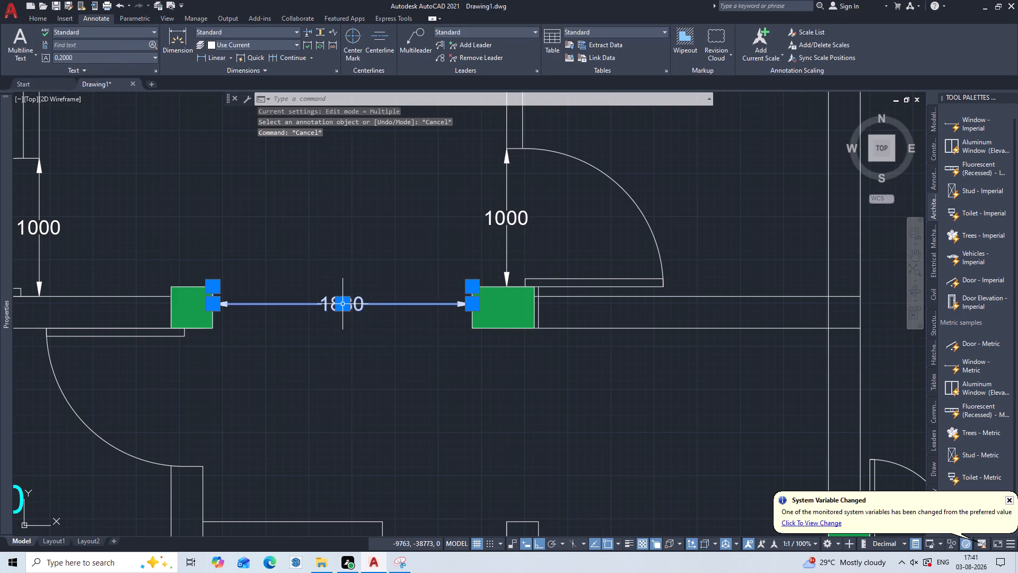
left_click_drag(341, 304, 344, 295)
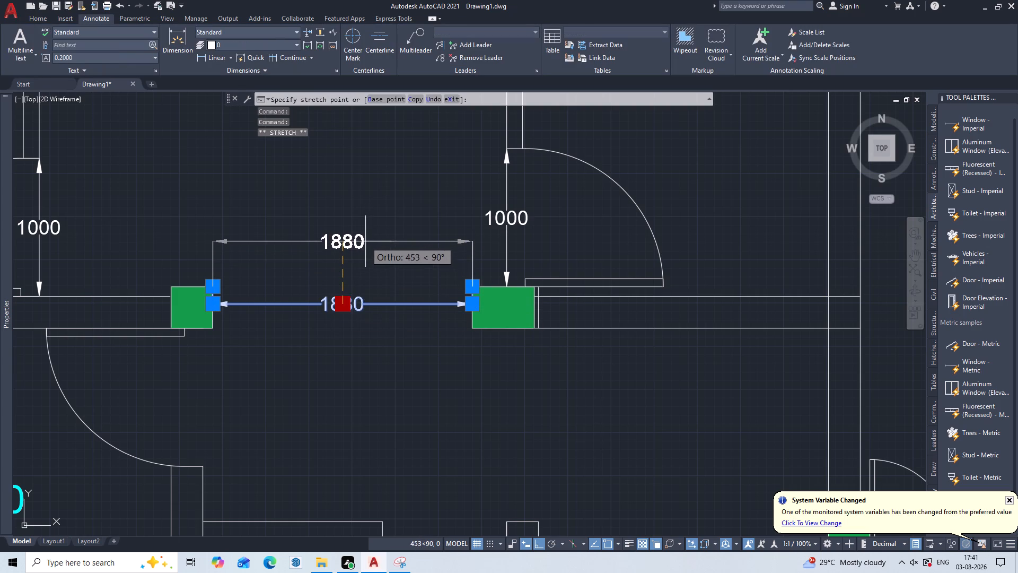
left_click(365, 241)
key("Escape")
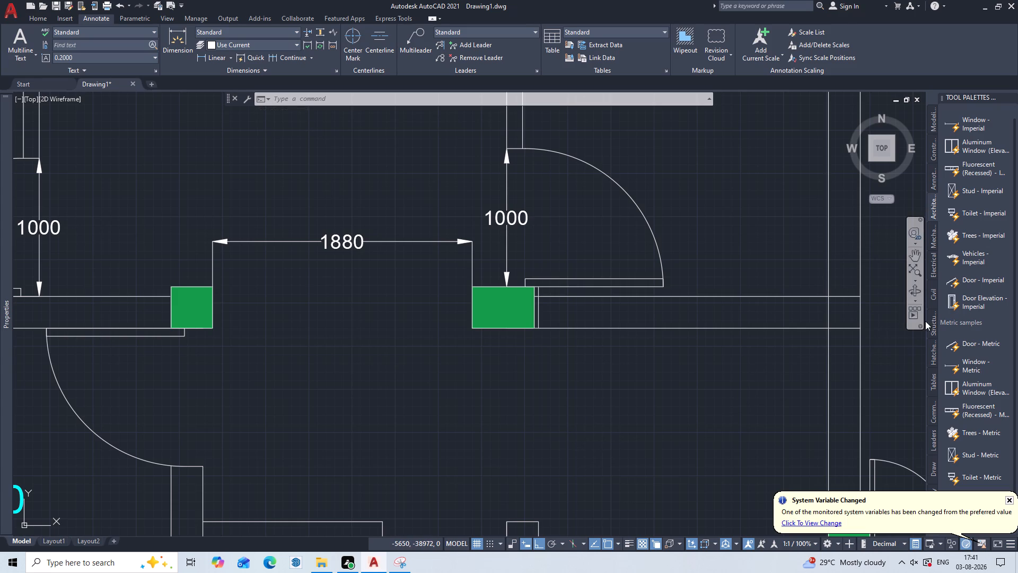
Look over the lobby, Room 1 and toilet area for openings and fixtures that still lack dimensions.
scroll(935, 338, "down", 3)
scroll(936, 339, "up", 3)
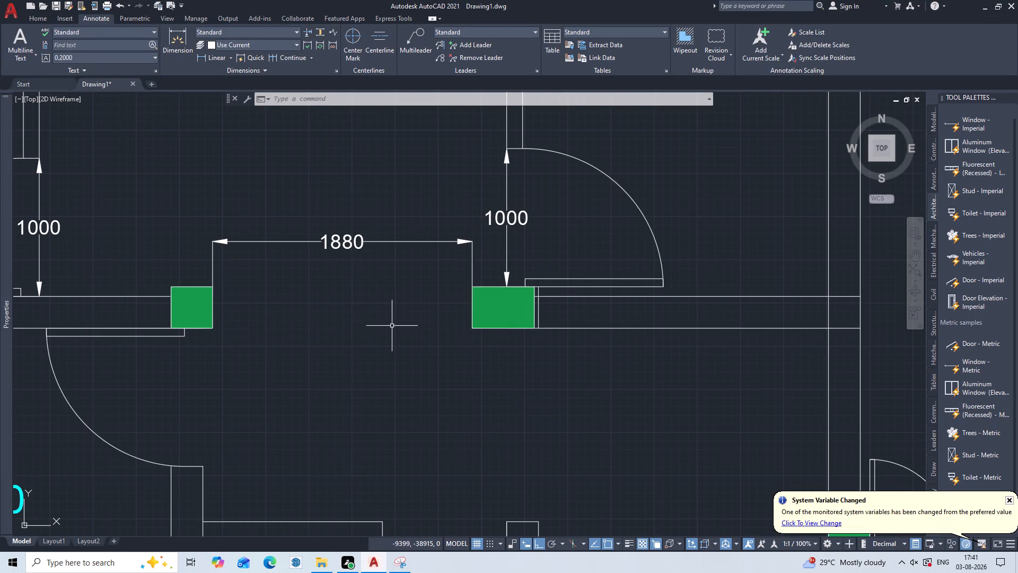
scroll(394, 355, "down", 2)
middle_click_drag(389, 359, 571, 259)
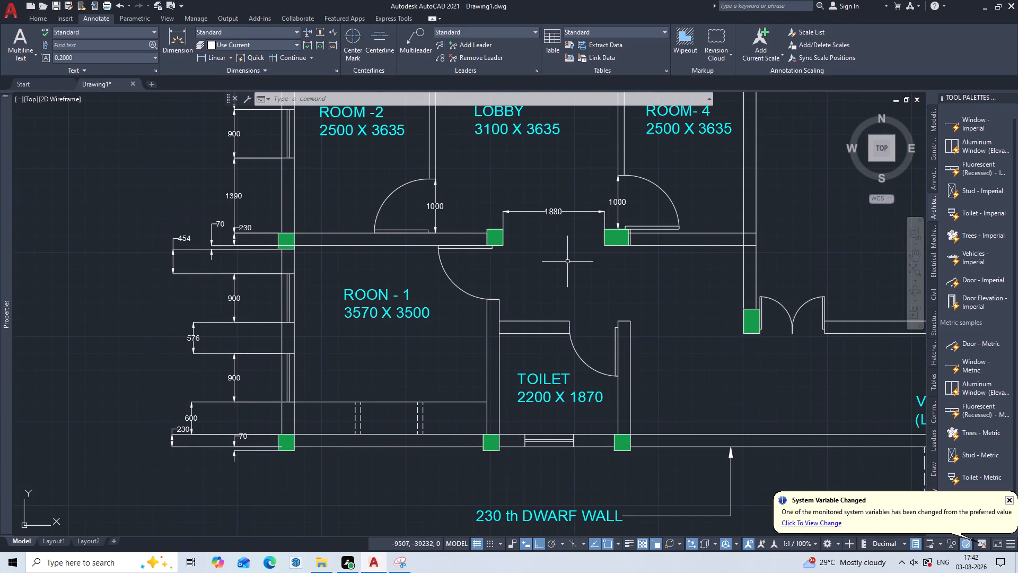
middle_click_drag(567, 262, 407, 223)
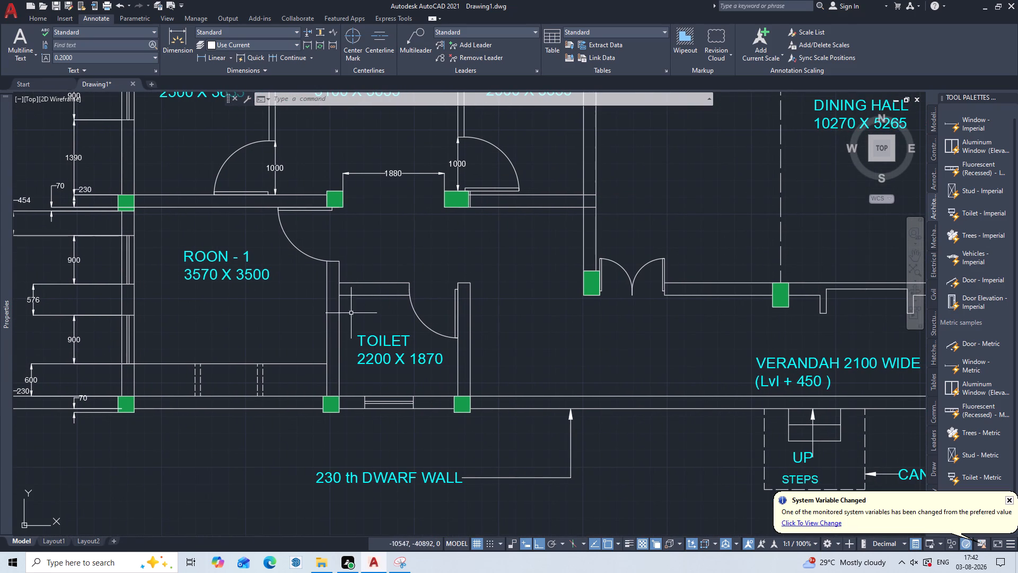
middle_click_drag(201, 310, 314, 363)
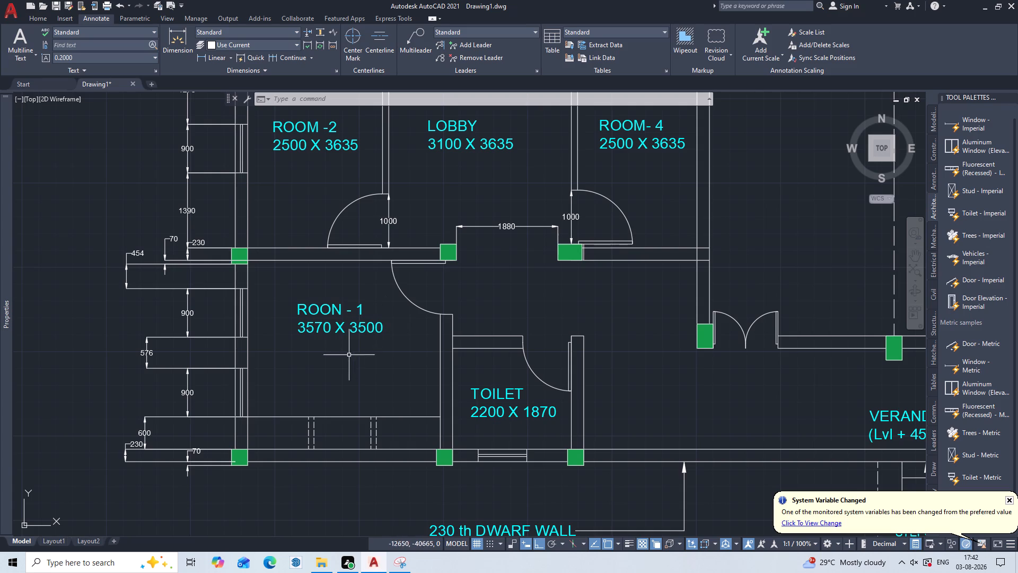
middle_click_drag(339, 361, 393, 272)
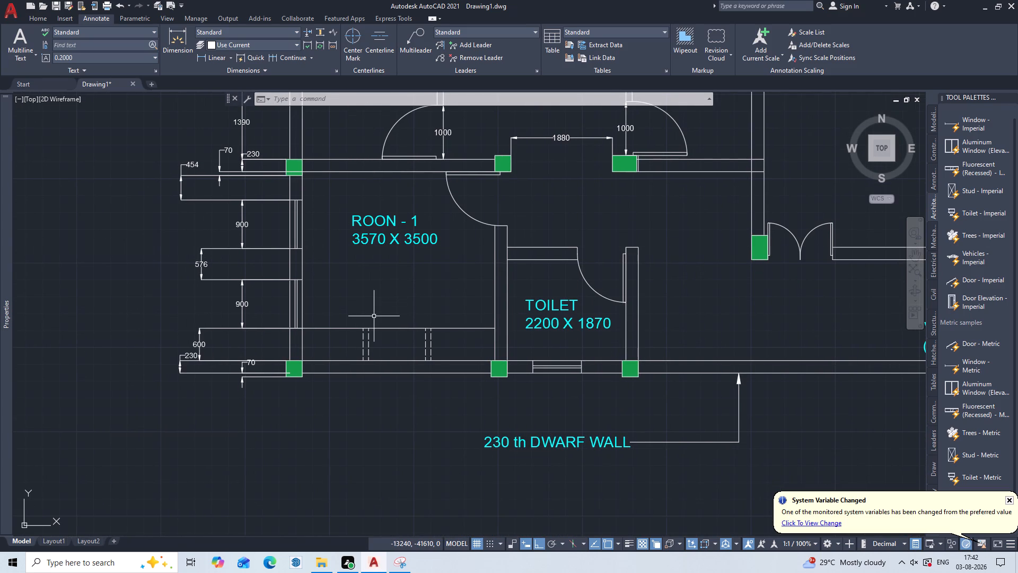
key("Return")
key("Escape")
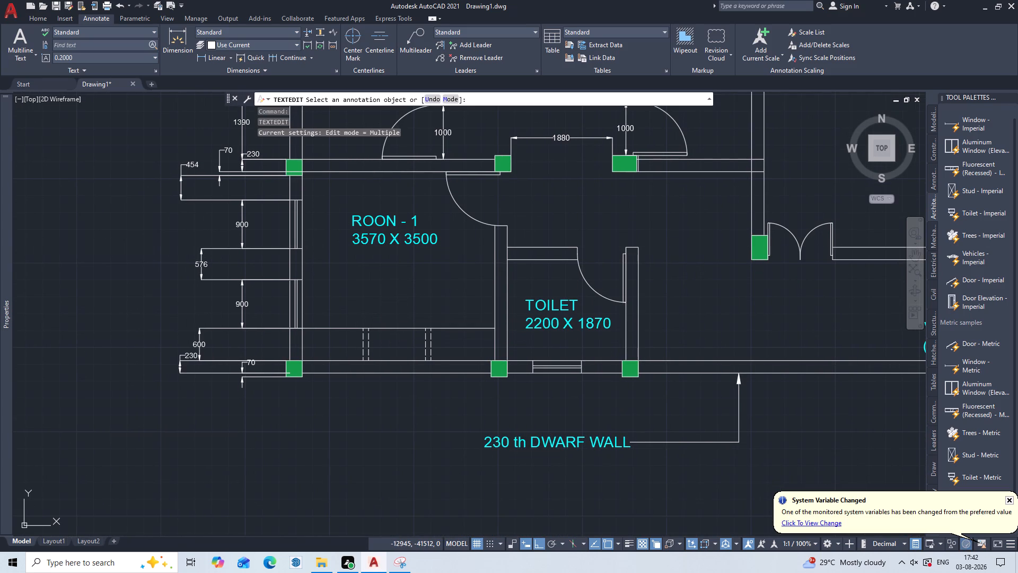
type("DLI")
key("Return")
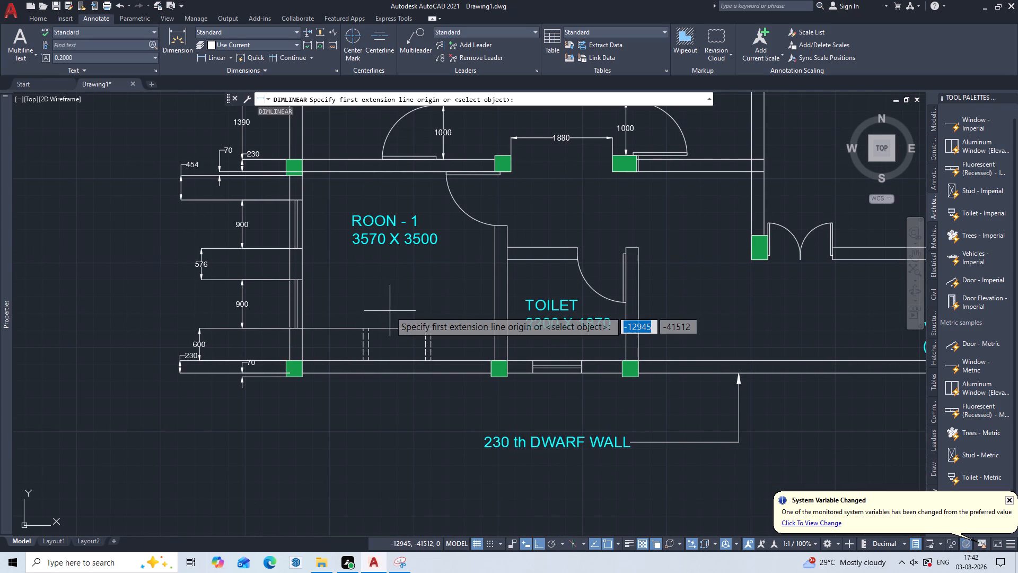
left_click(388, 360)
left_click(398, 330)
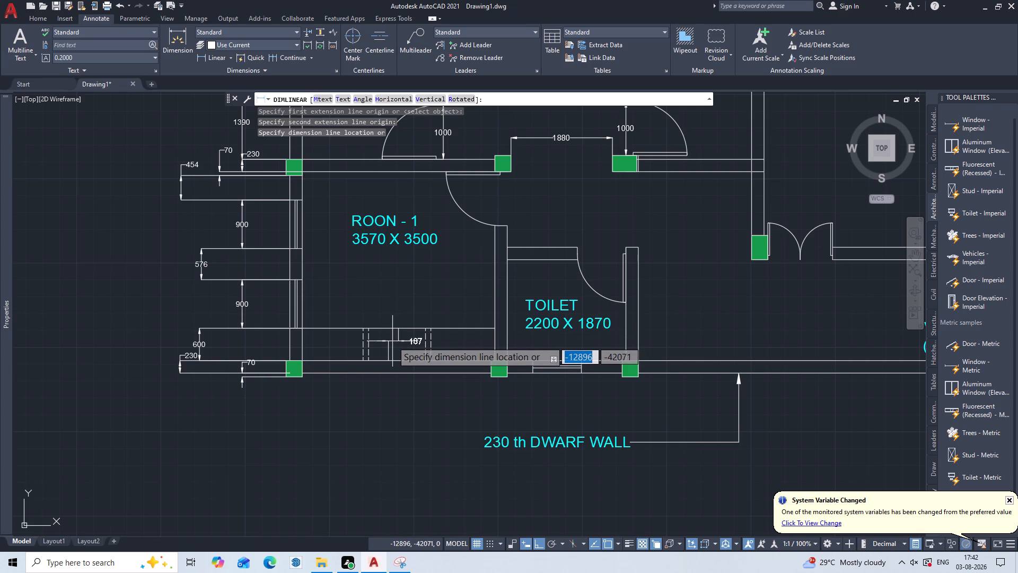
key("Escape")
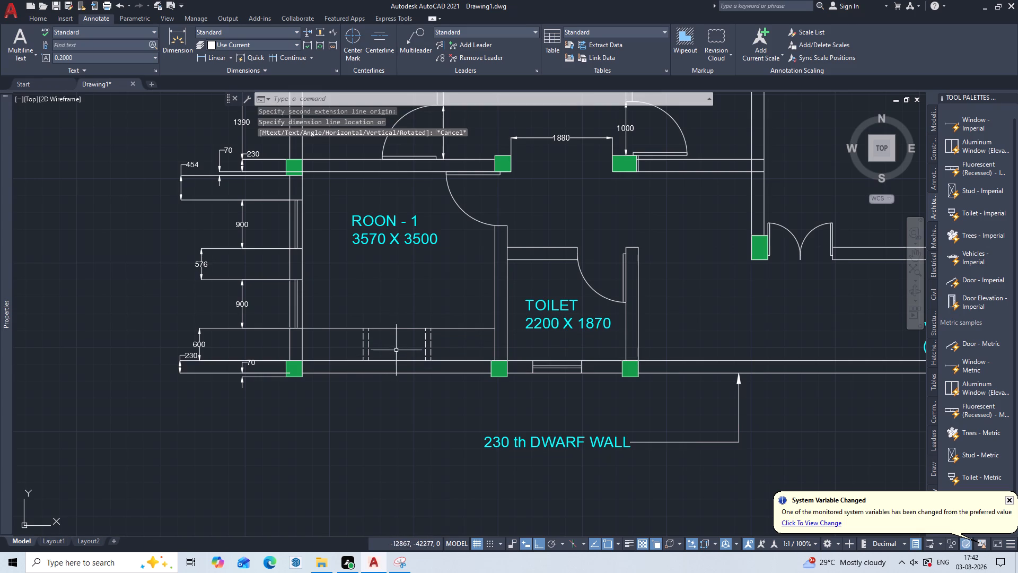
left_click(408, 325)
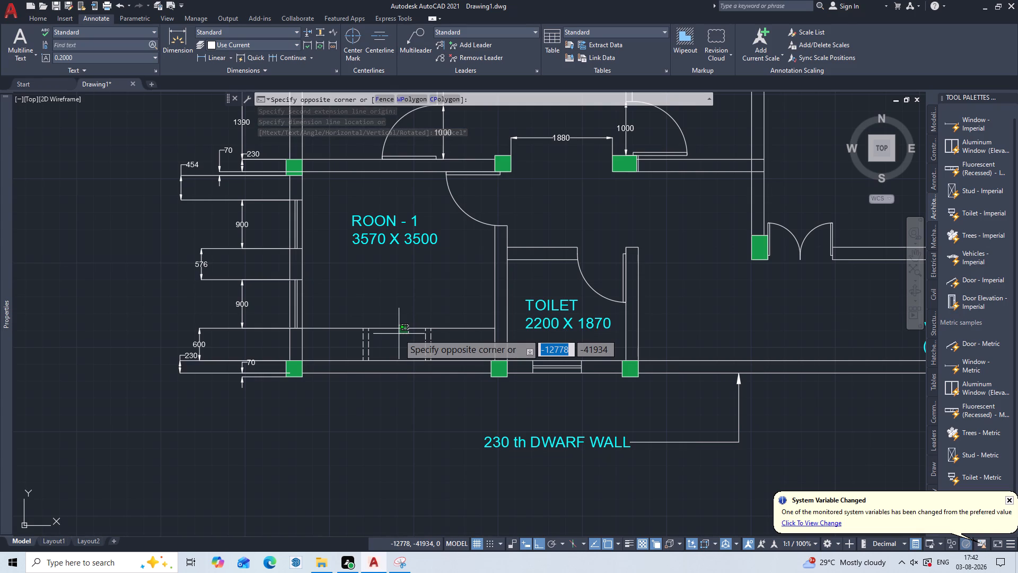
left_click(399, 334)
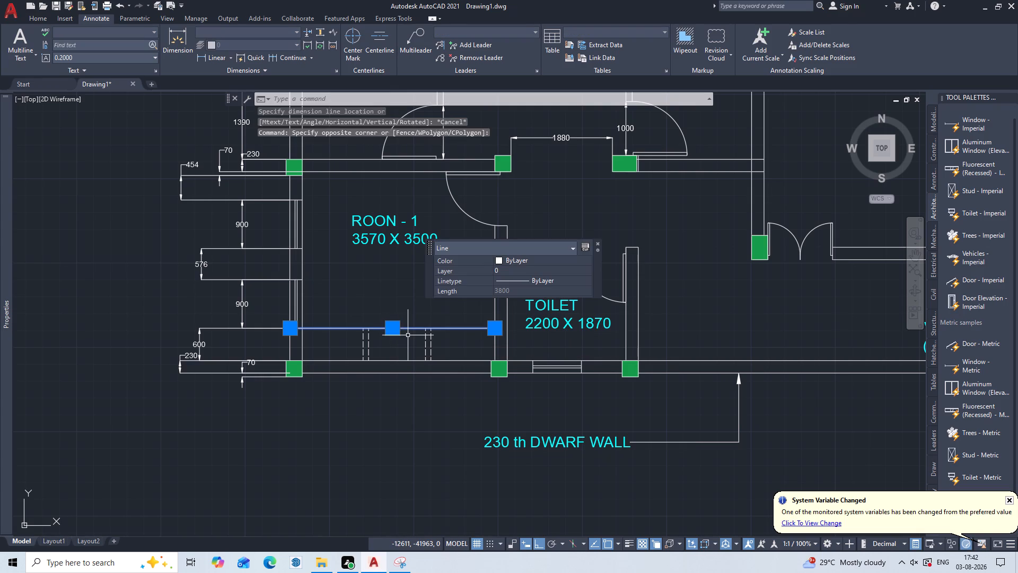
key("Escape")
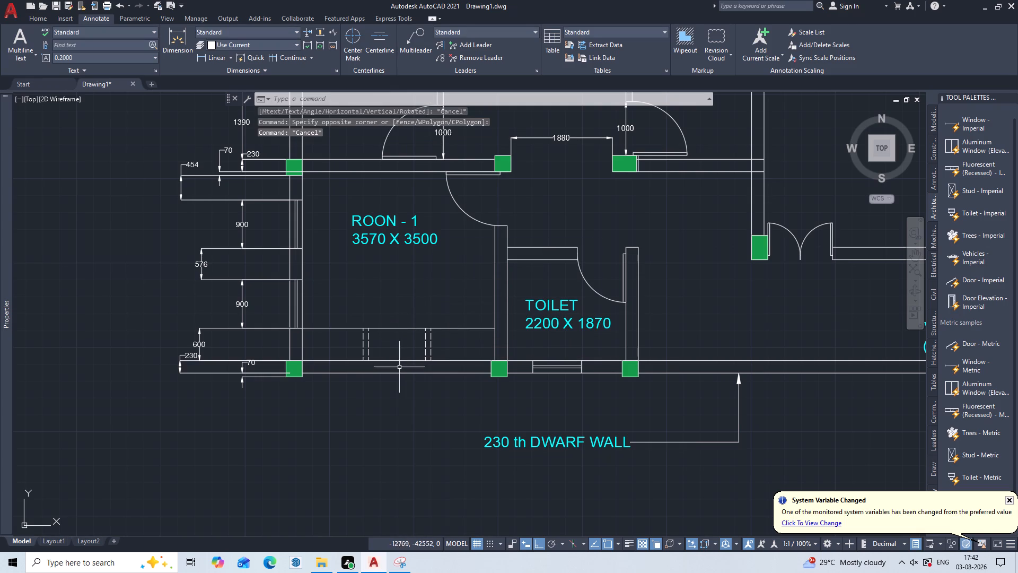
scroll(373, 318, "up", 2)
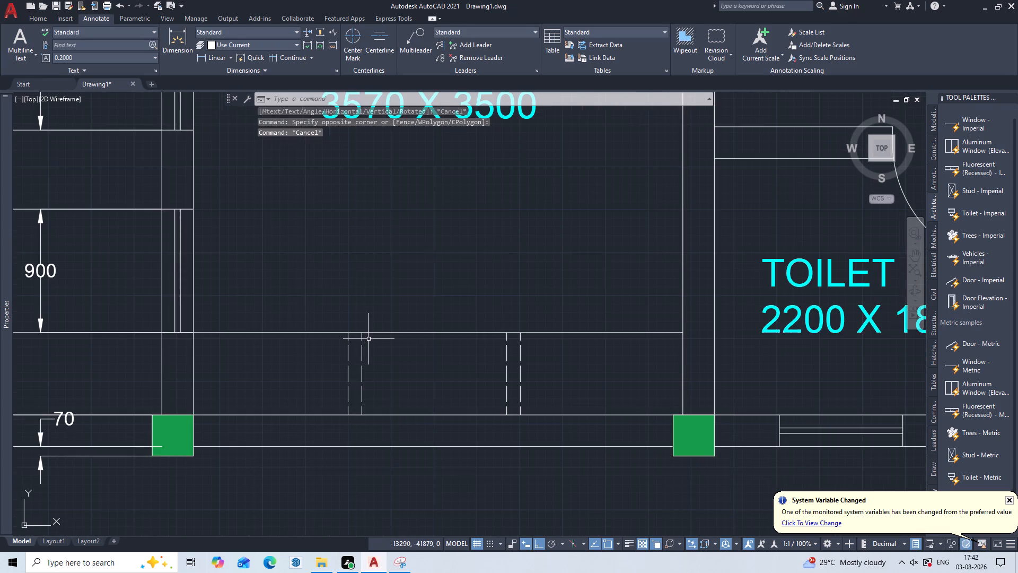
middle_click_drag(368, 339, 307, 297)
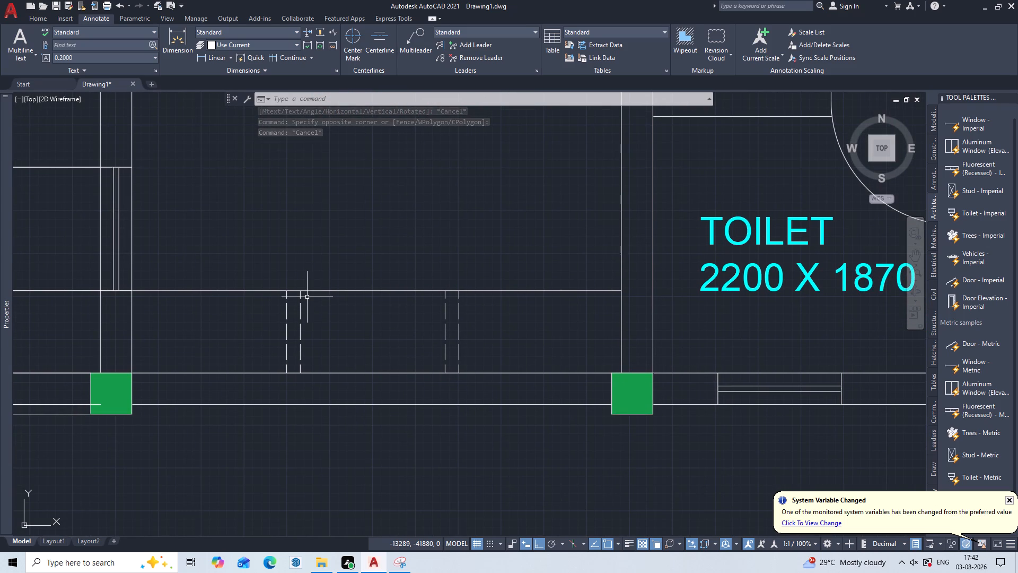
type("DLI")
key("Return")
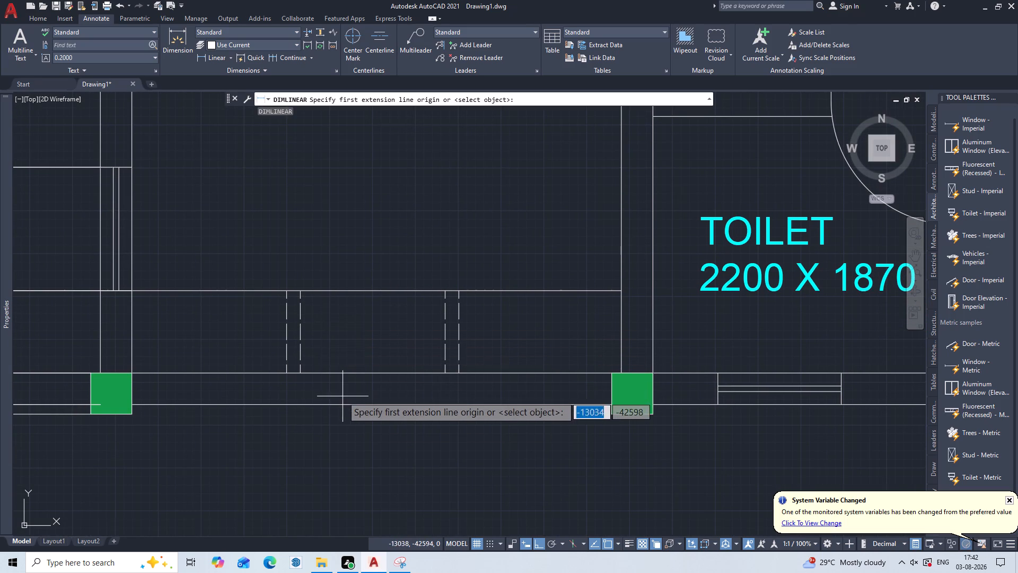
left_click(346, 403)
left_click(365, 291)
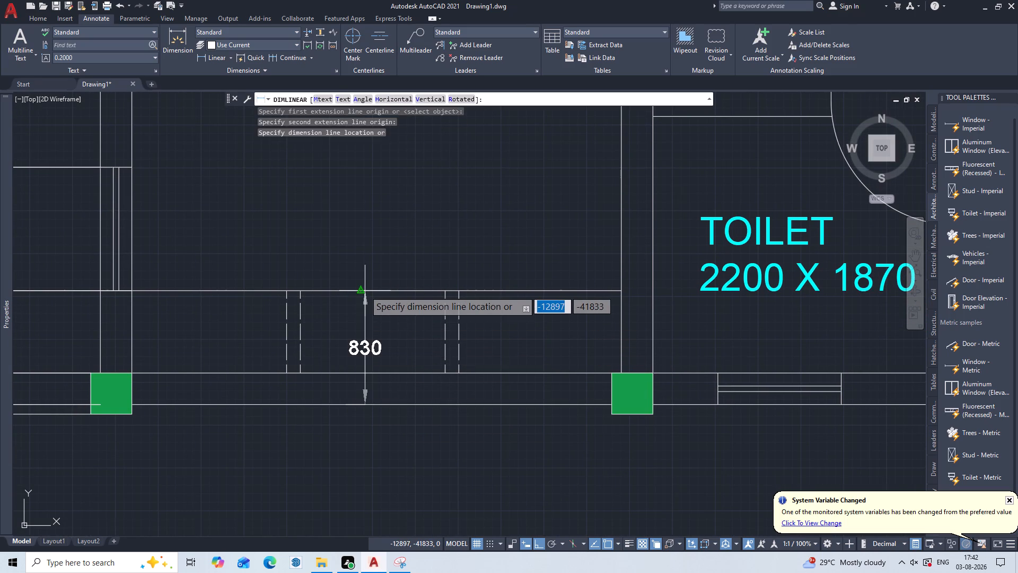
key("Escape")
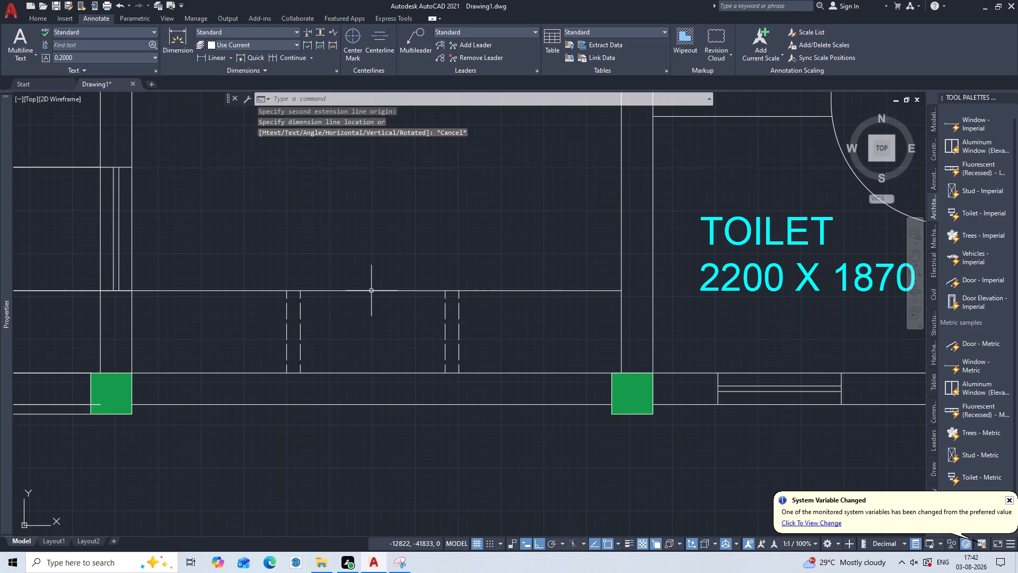
Add a vertical linear dimension for the depth of Room 1's counter from the wall's inner face, placed between the two dashed supports.
type("DLI")
key("Return")
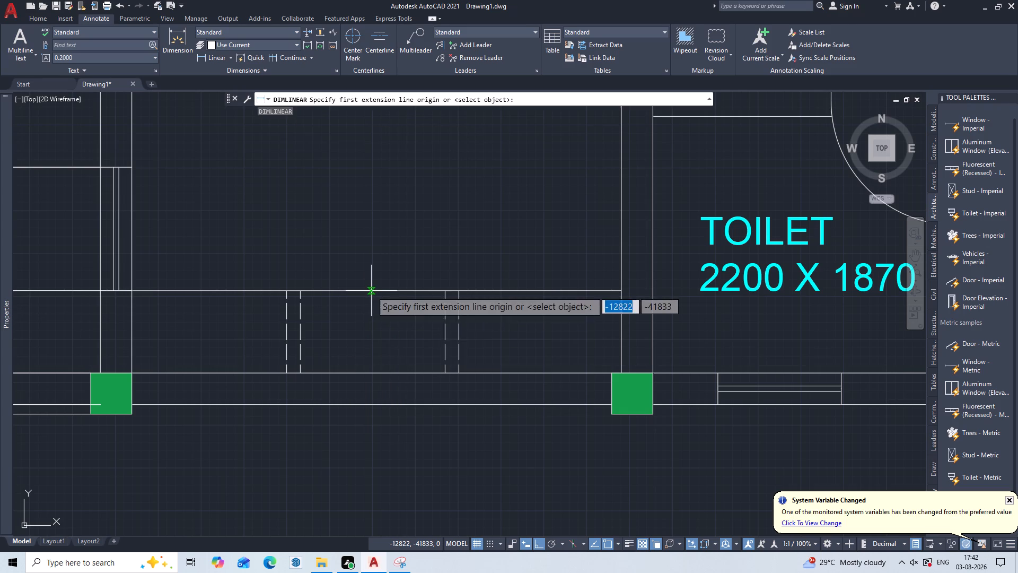
left_click(352, 374)
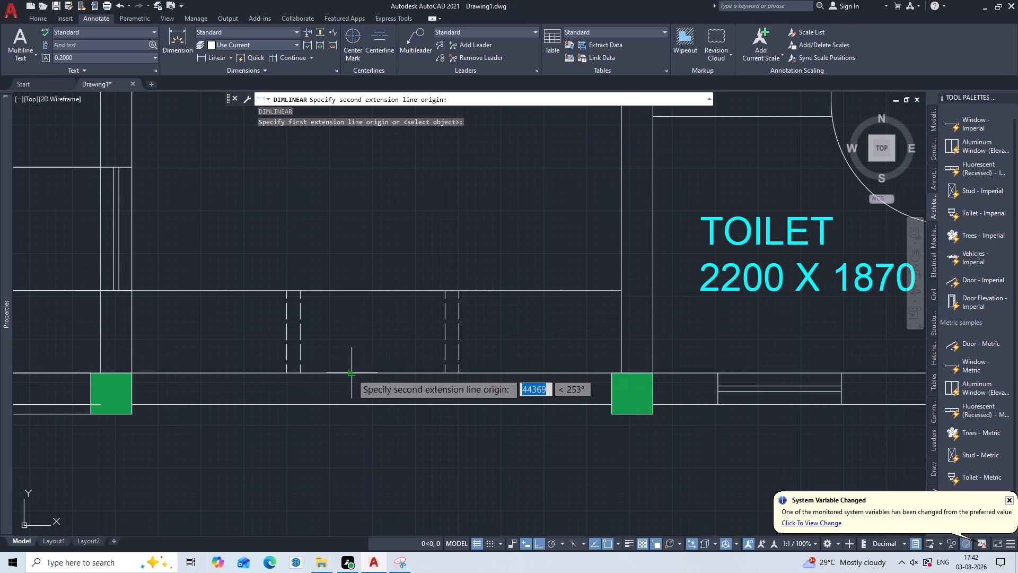
left_click(363, 290)
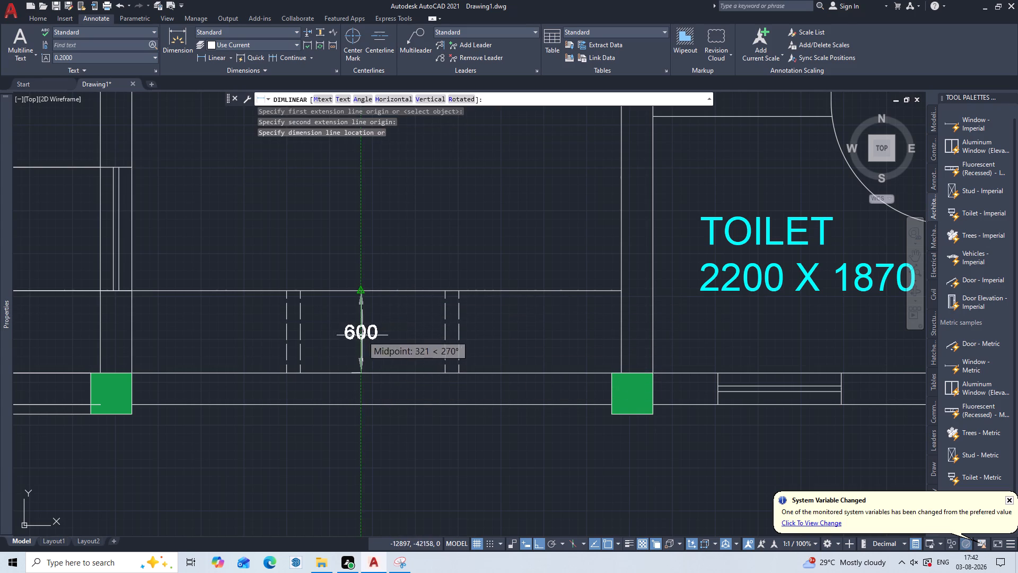
left_click(380, 336)
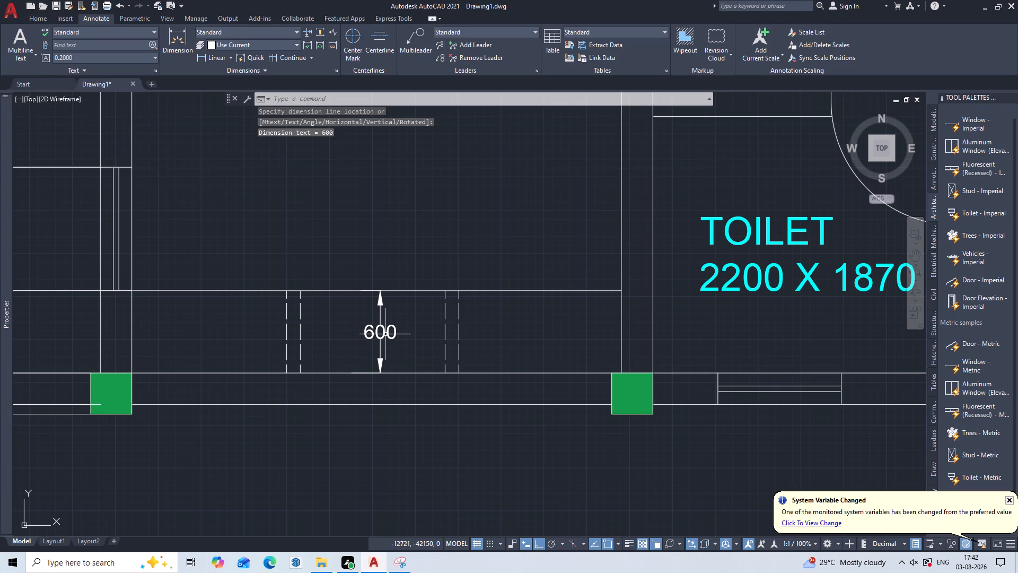
Add a vertical linear dimension for Room 1's door opening, from the wall end to the square column, with its line aligned to the column's edge.
scroll(385, 334, "down", 1)
middle_click_drag(443, 227, 416, 238)
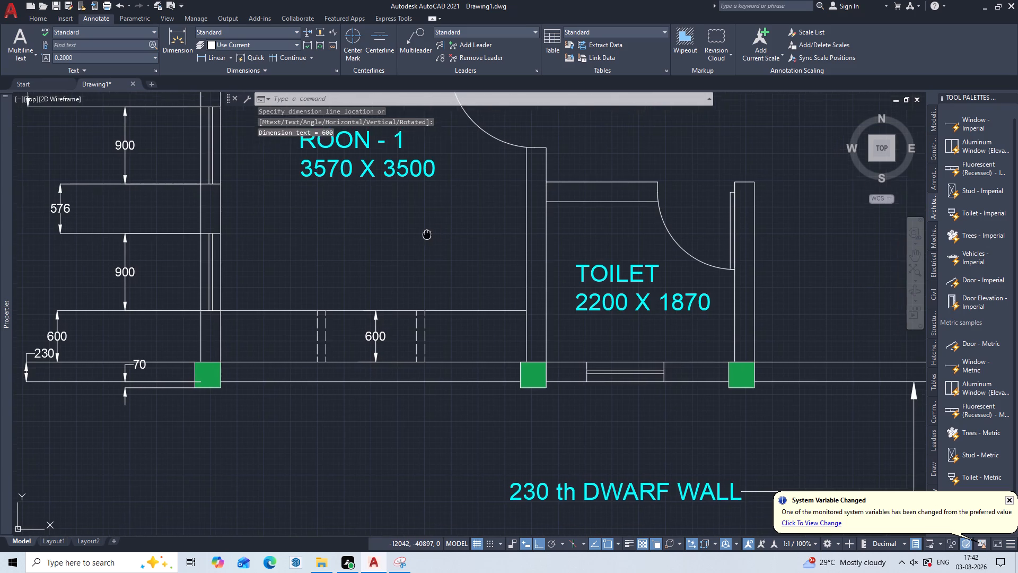
middle_click_drag(416, 238, 391, 249)
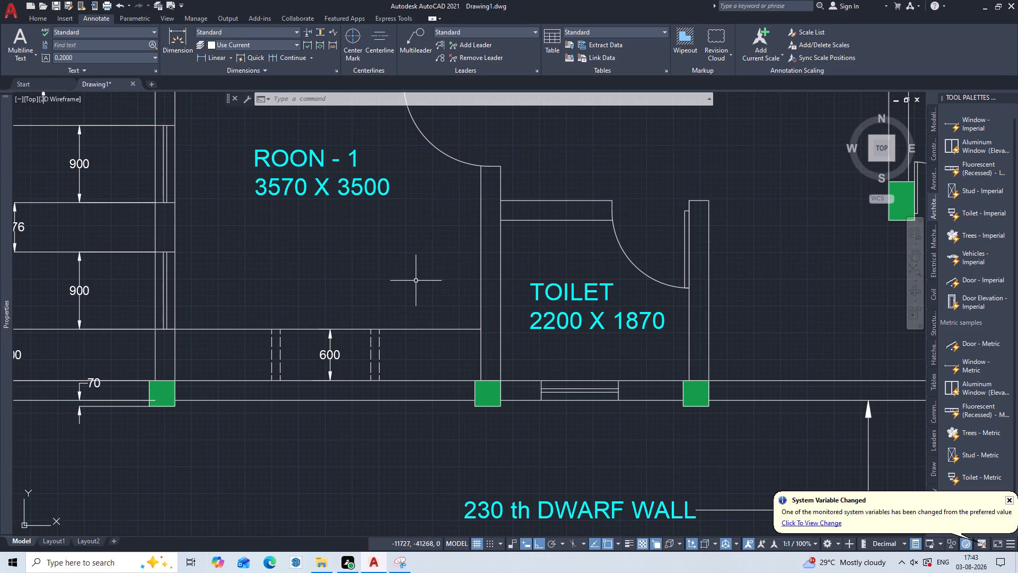
middle_click_drag(409, 280, 345, 406)
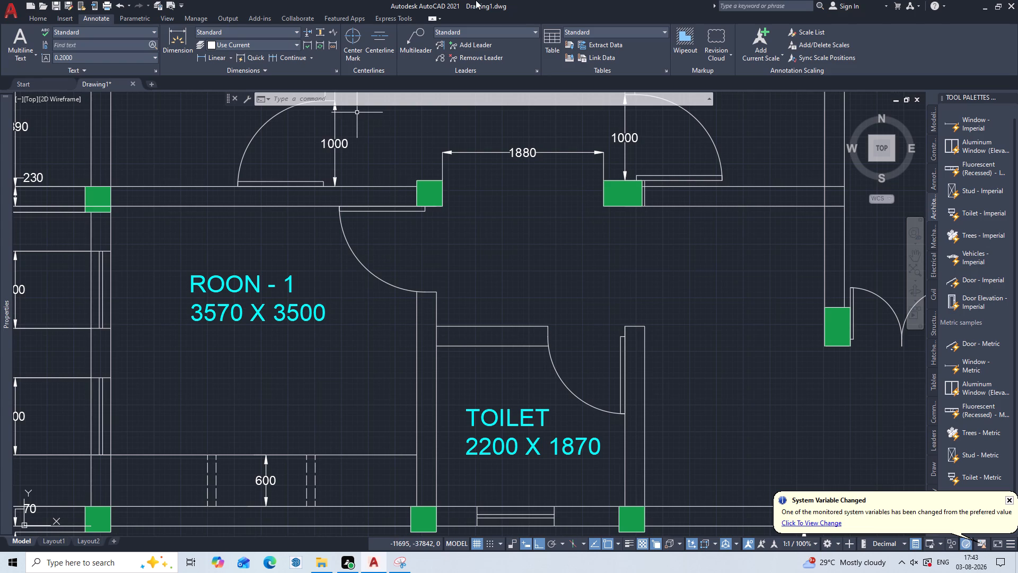
scroll(459, 44, "down", 1)
scroll(383, 186, "down", 1)
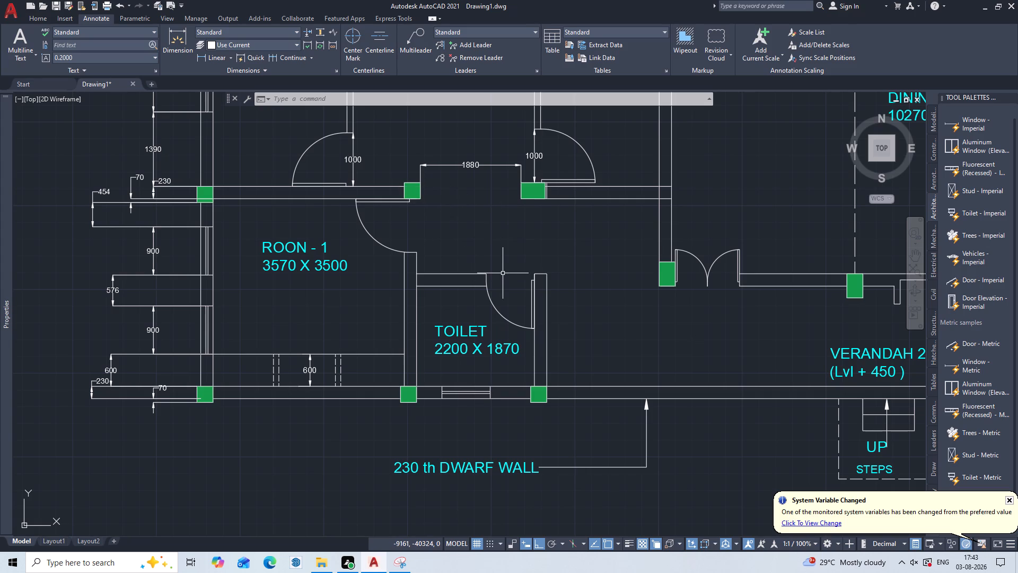
type("DLI")
key("Return")
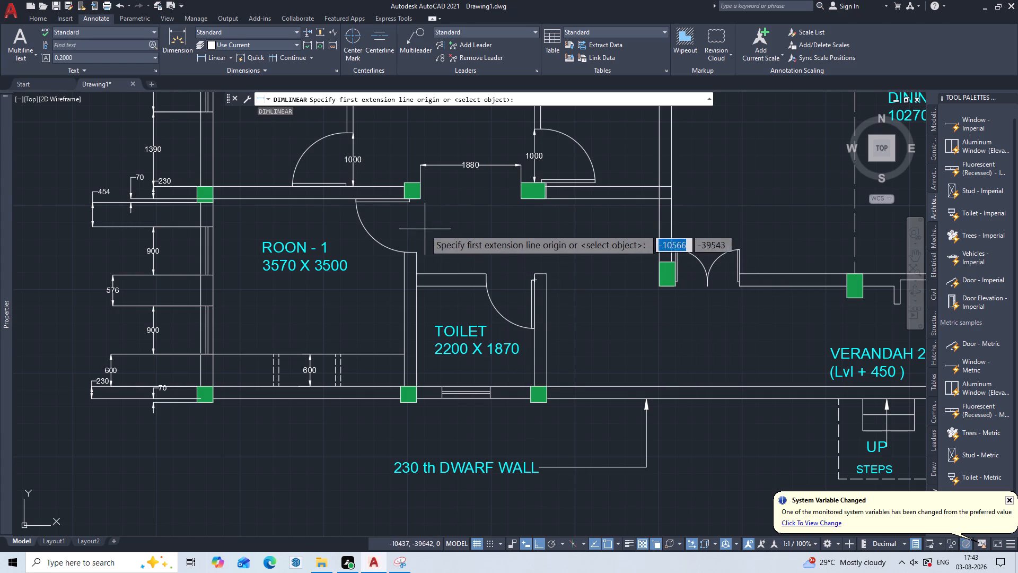
double_click(417, 254)
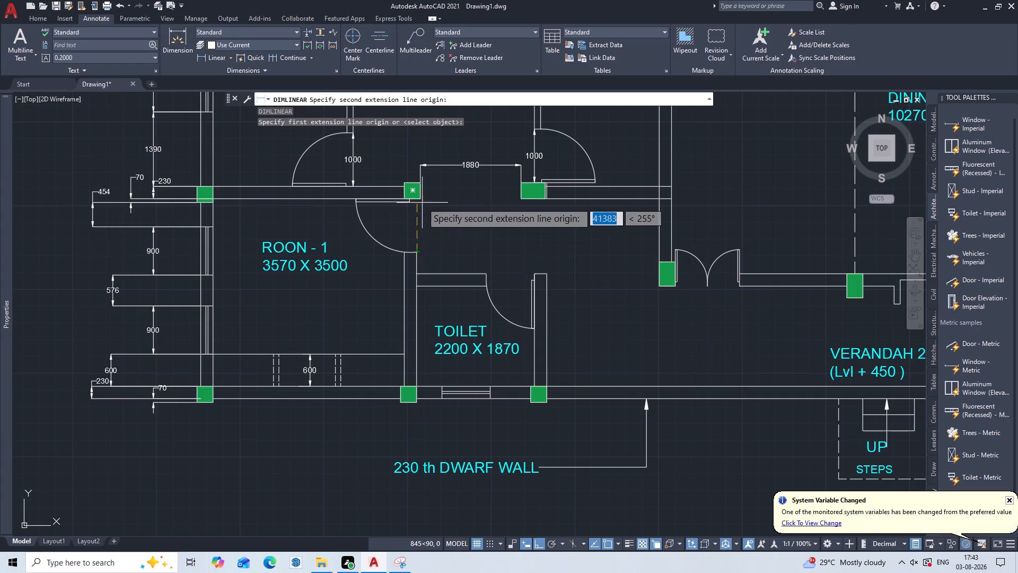
left_click(419, 200)
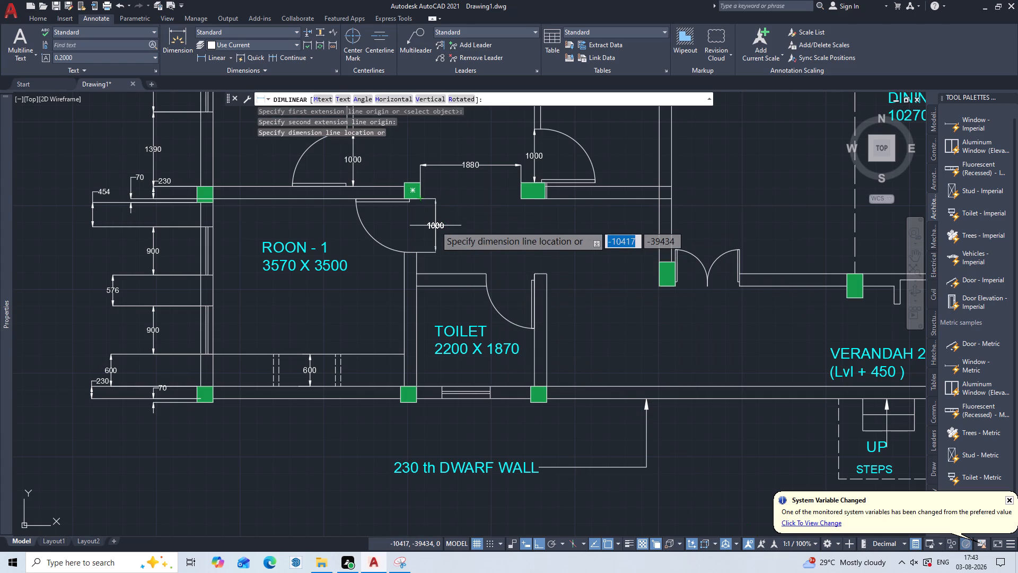
left_click(420, 223)
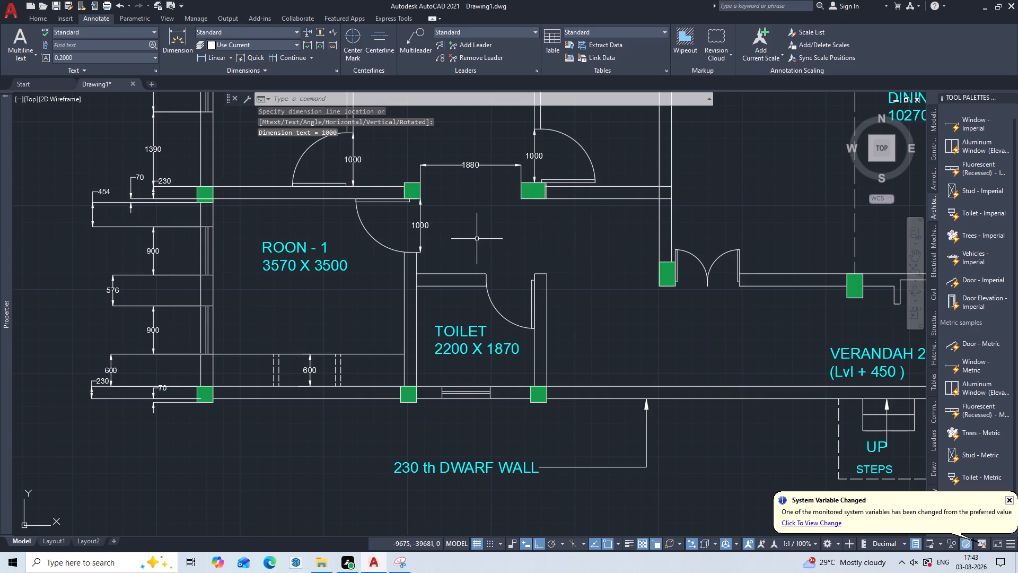
Add a horizontal linear dimension across the toilet's door opening, with its line along the toilet wall's outer face.
key("Return")
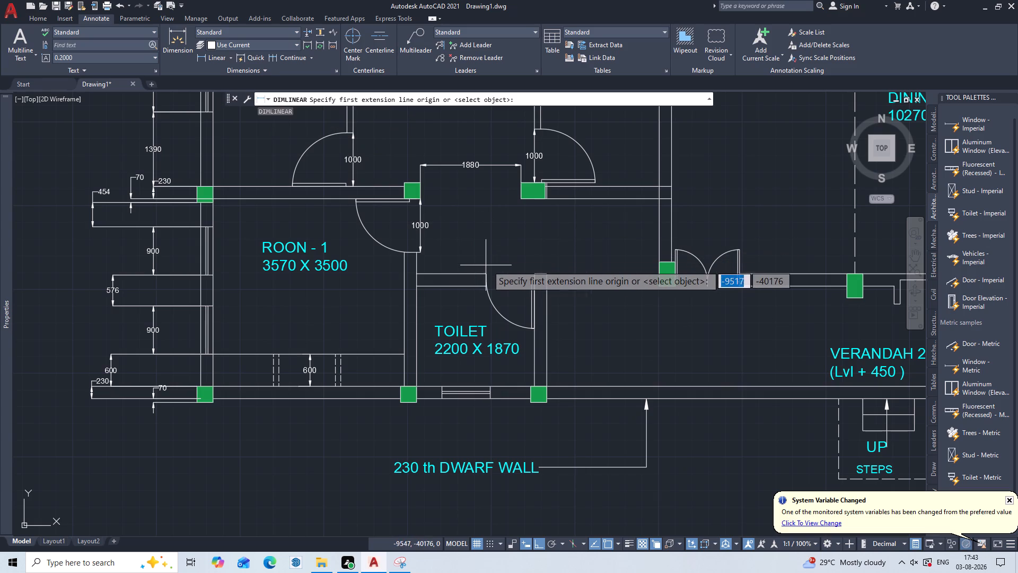
left_click(491, 268)
left_click(532, 271)
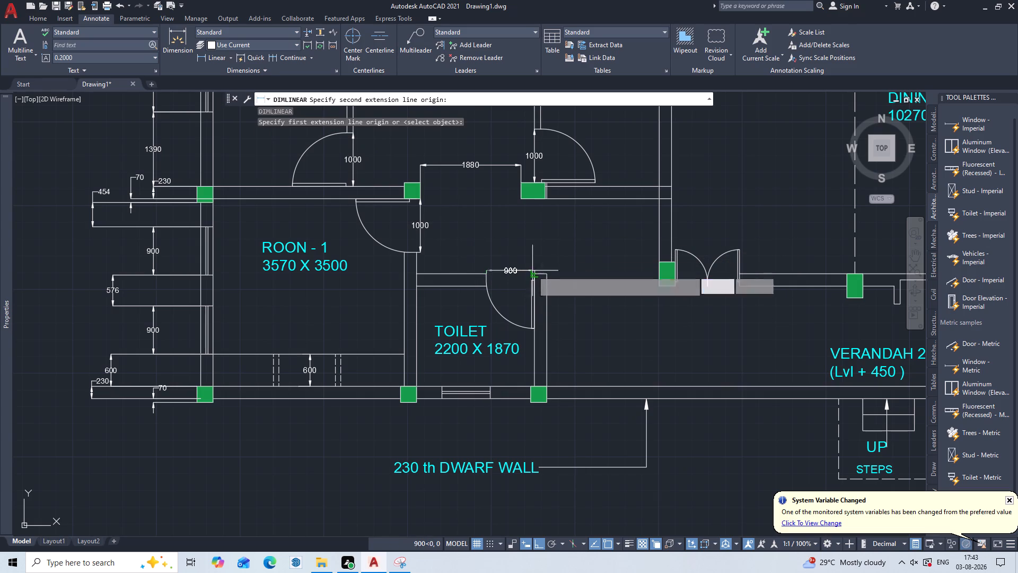
left_click(529, 270)
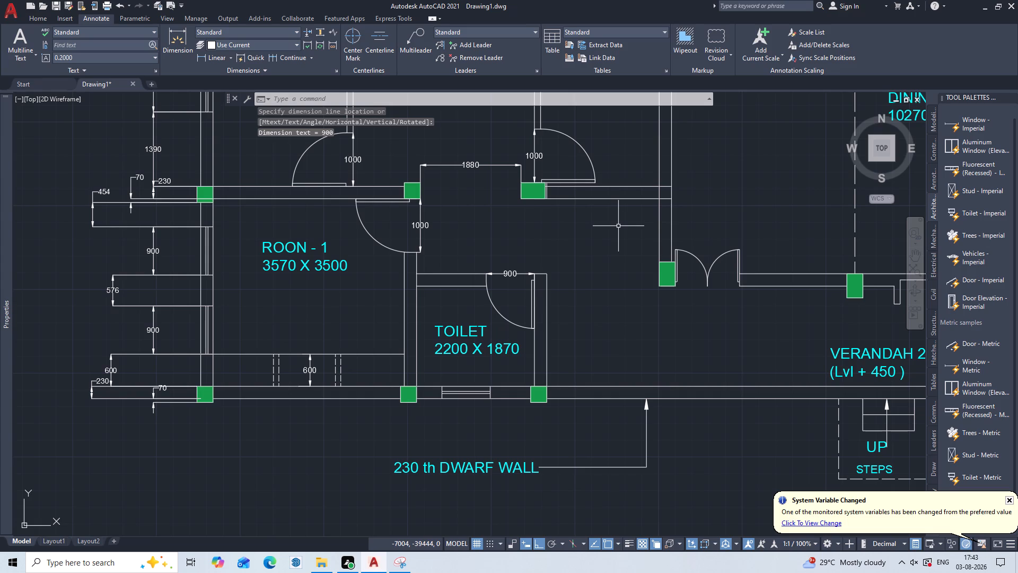
middle_click_drag(618, 226, 593, 206)
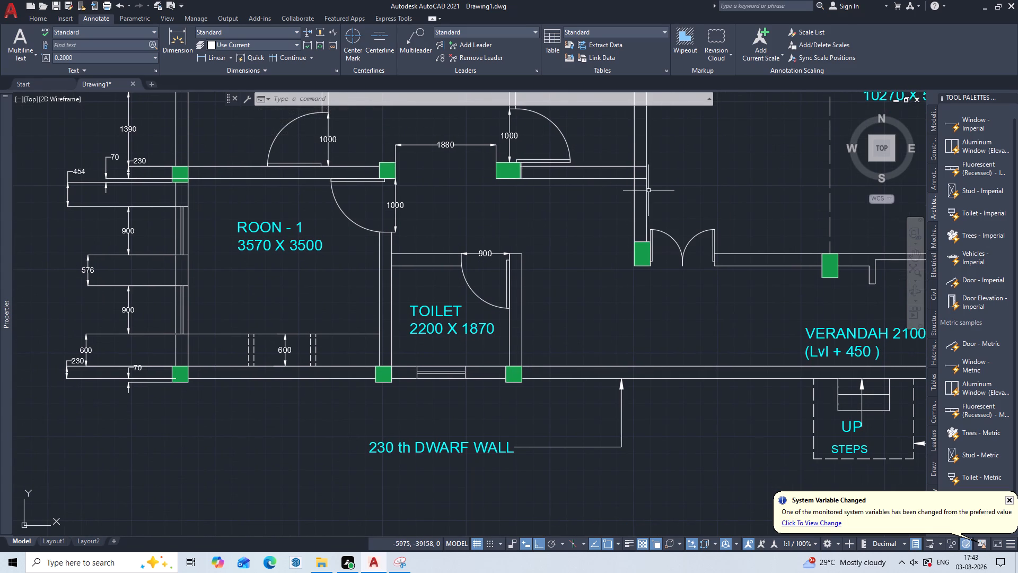
Add a horizontal linear dimension for the width of the toilet's window, placed just outside the outer wall.
middle_click_drag(565, 219, 568, 268)
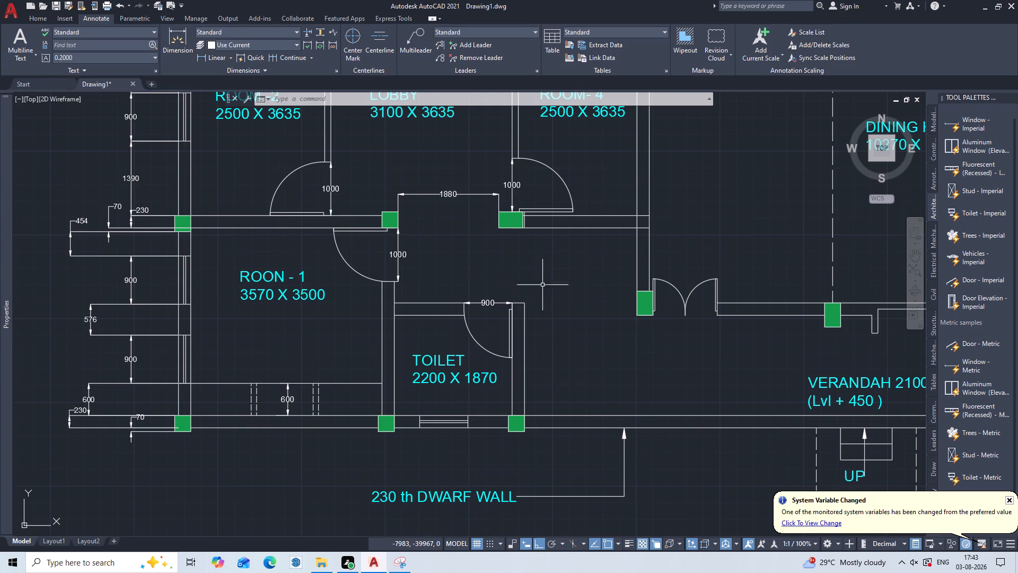
key("Return")
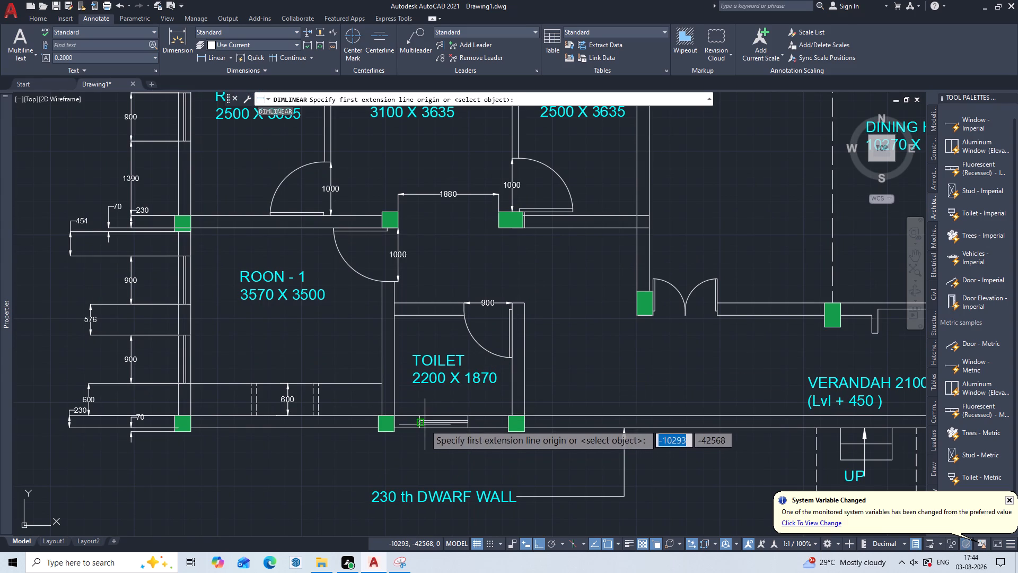
middle_click_drag(425, 424, 466, 301)
scroll(466, 303, "up", 1)
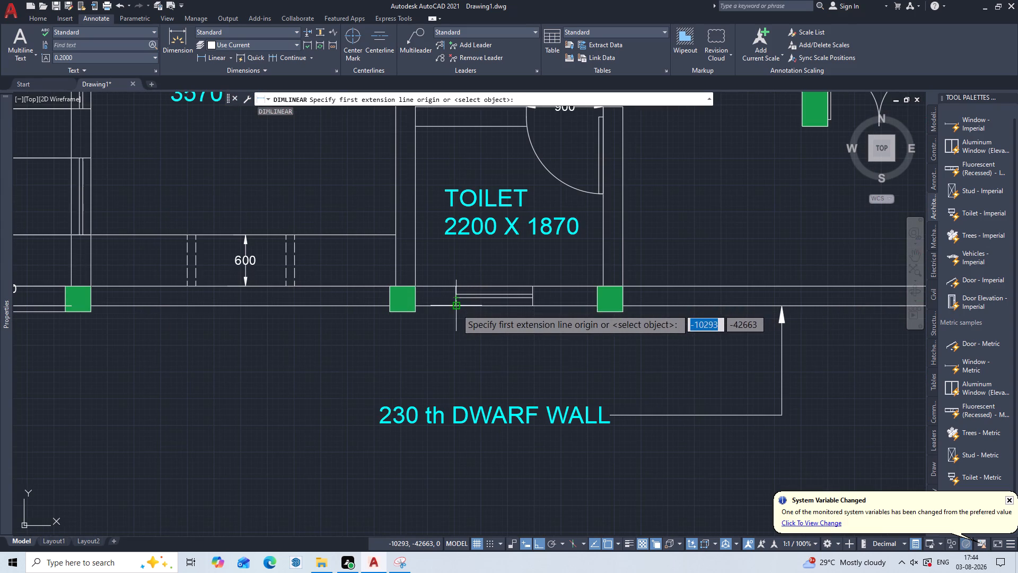
left_click(457, 309)
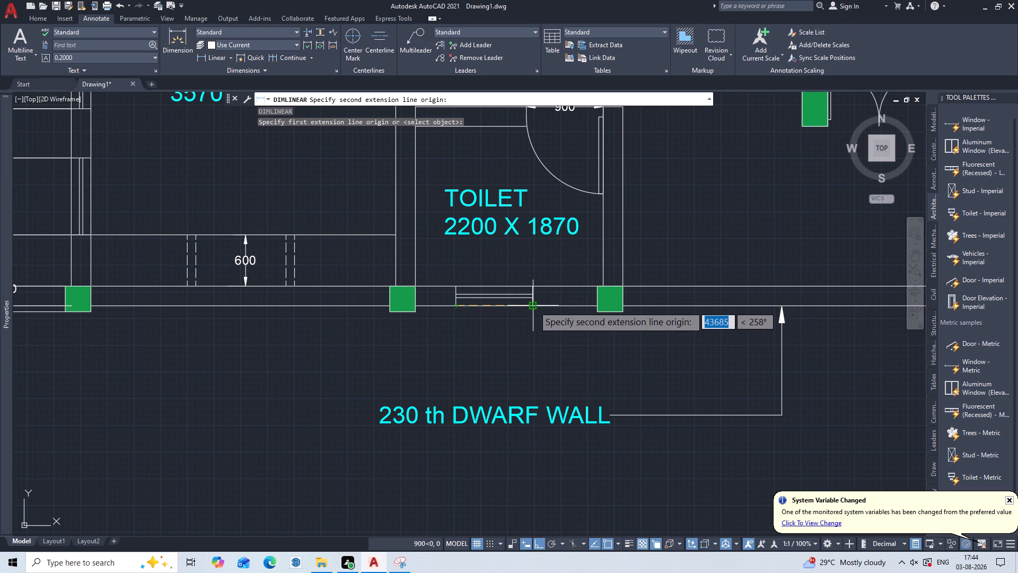
left_click(534, 306)
left_click(526, 323)
Add linear dimensions for the column beside the dining hall's double door nearest the toilet: vertical on its toilet side, horizontal on its verandah side.
scroll(591, 249, "down", 1)
middle_click_drag(587, 247, 545, 307)
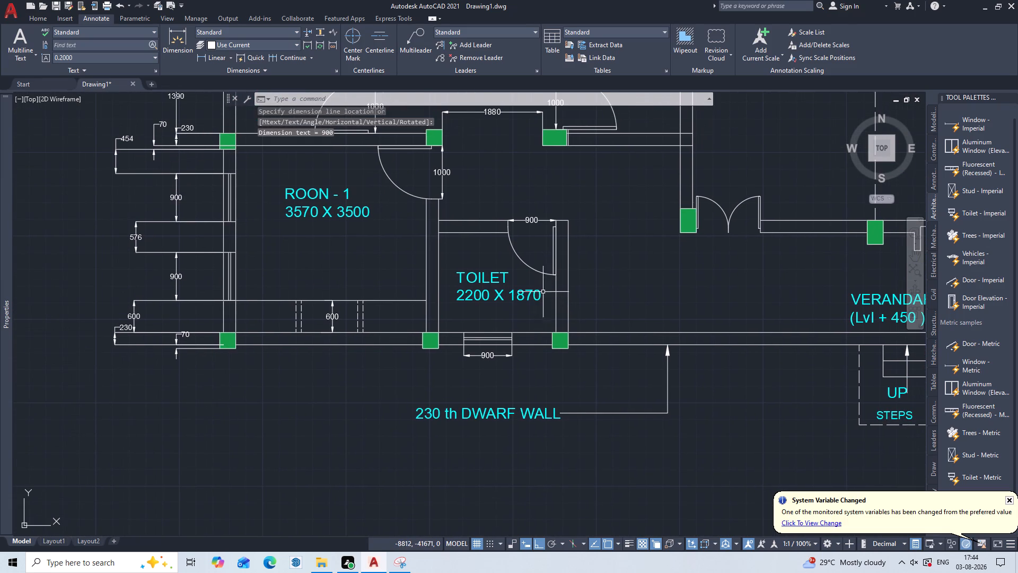
middle_click_drag(602, 240, 573, 296)
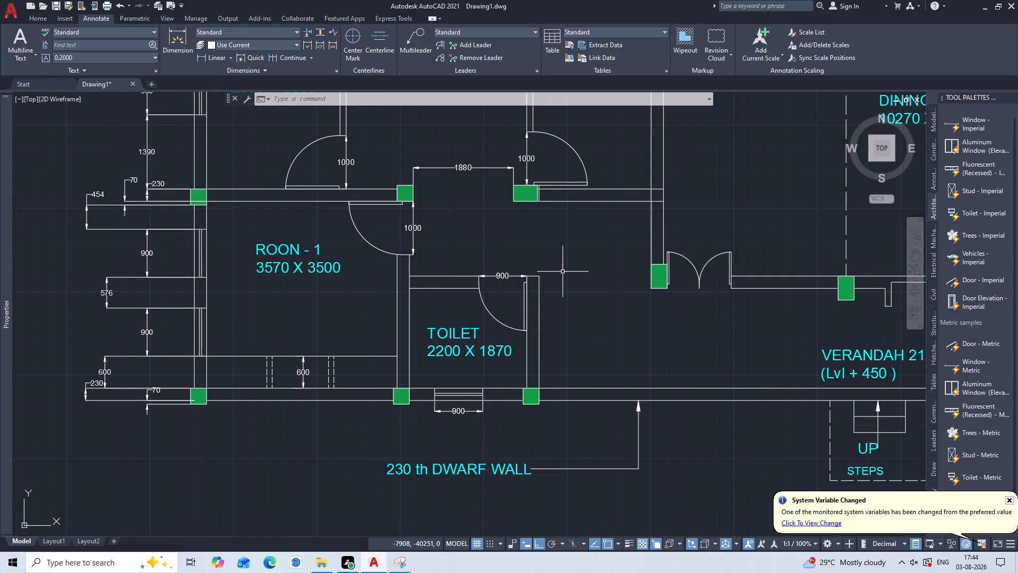
middle_click_drag(567, 280, 575, 291)
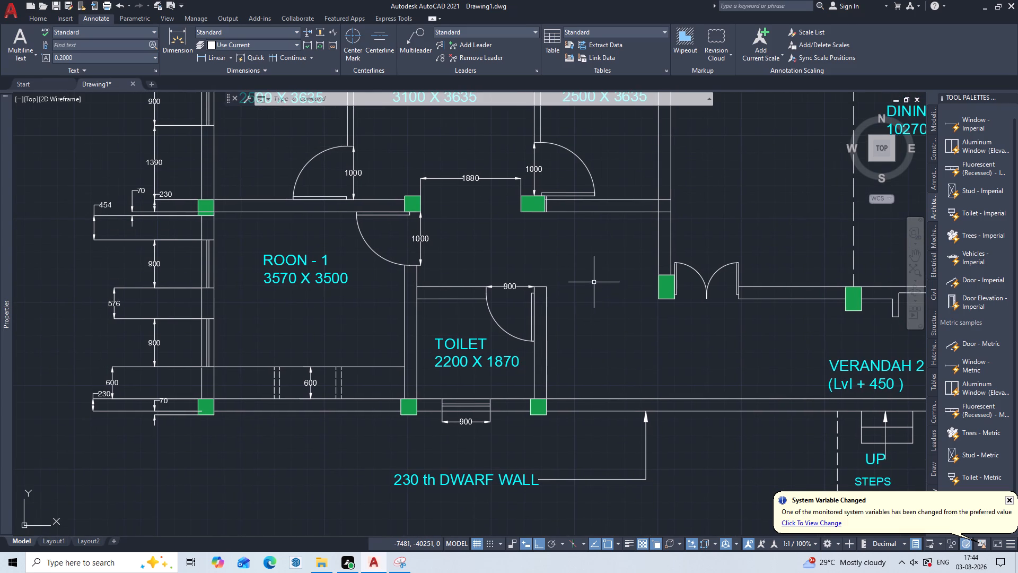
middle_click_drag(594, 282, 502, 285)
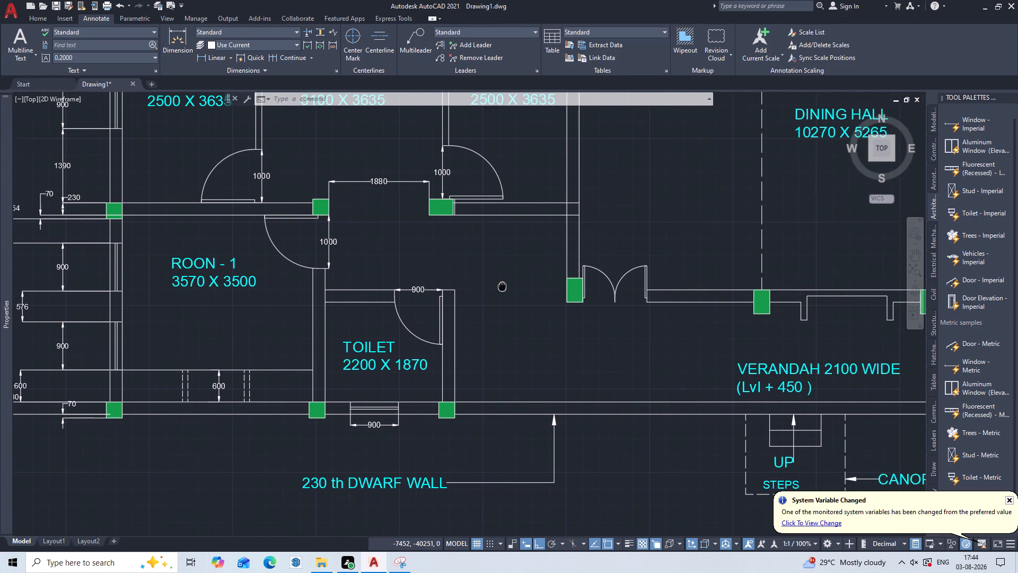
middle_click_drag(502, 285, 428, 311)
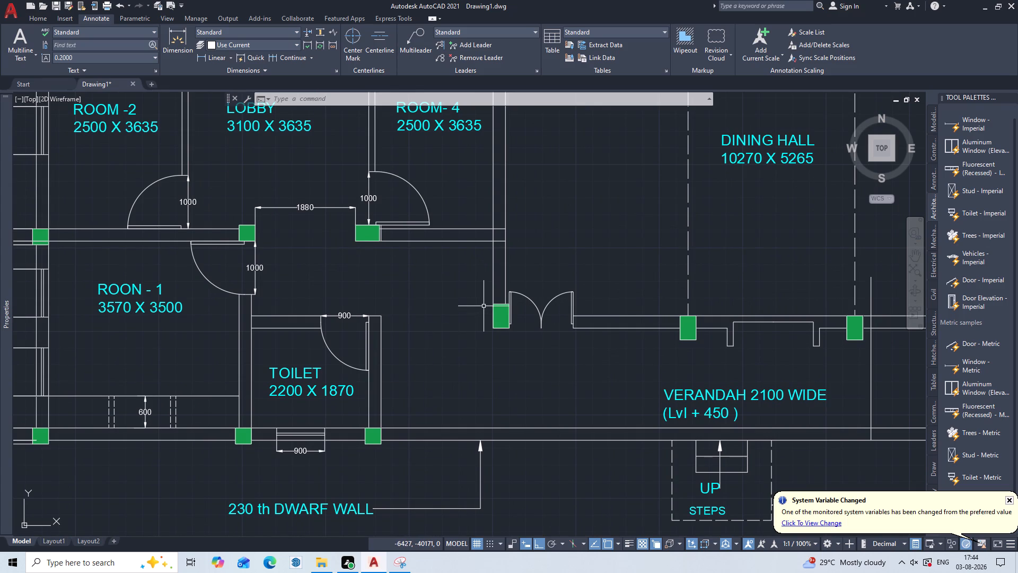
scroll(493, 316, "down", 1)
middle_click_drag(493, 316, 467, 289)
scroll(469, 283, "up", 1)
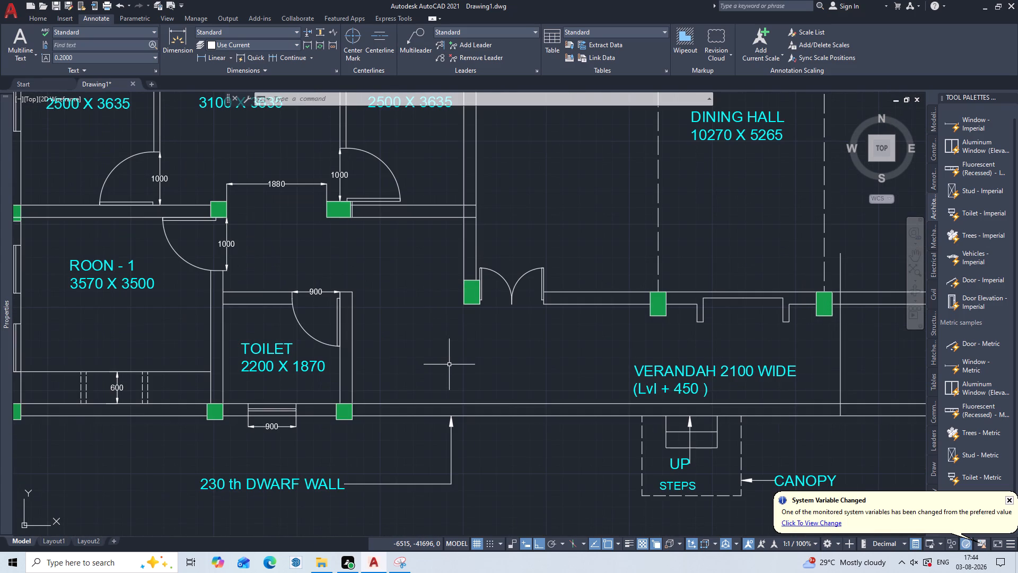
key("Return")
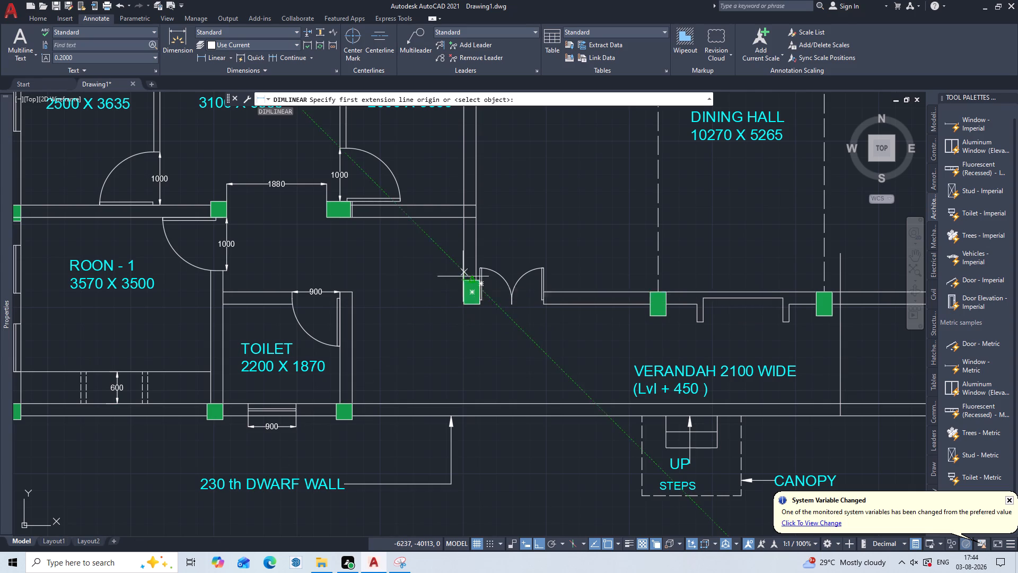
left_click(462, 277)
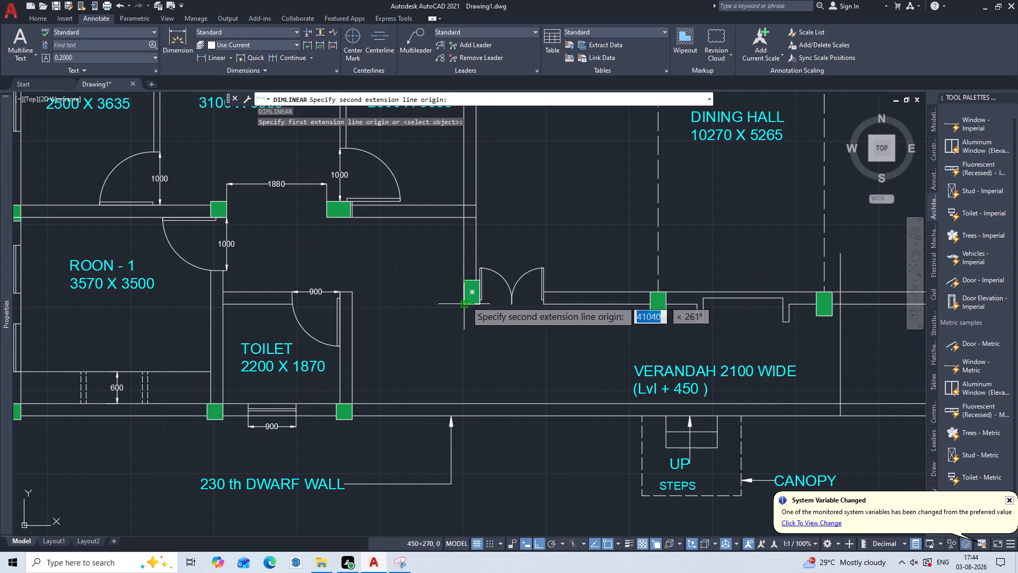
left_click(466, 301)
left_click(445, 298)
key("Return")
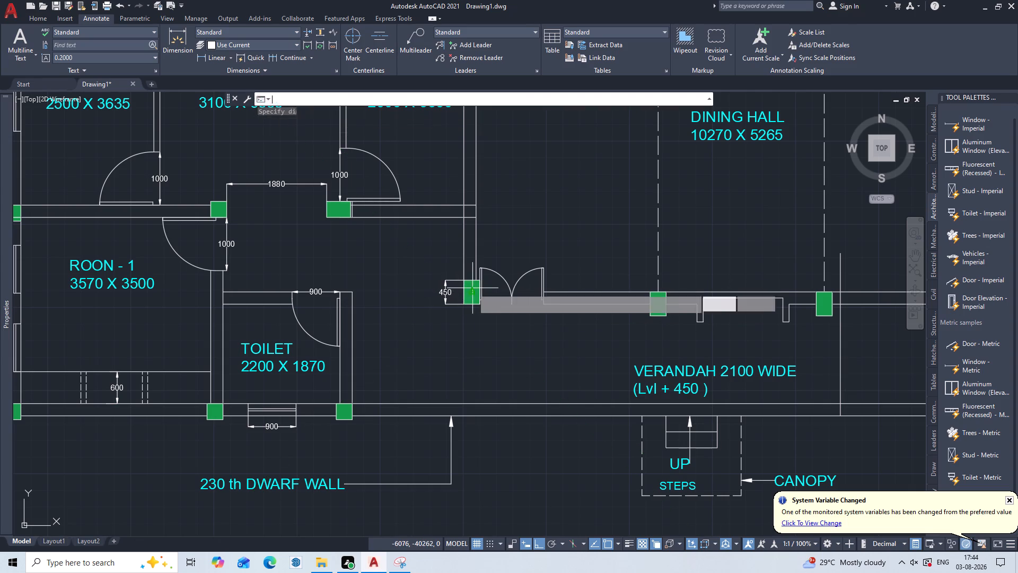
left_click(464, 301)
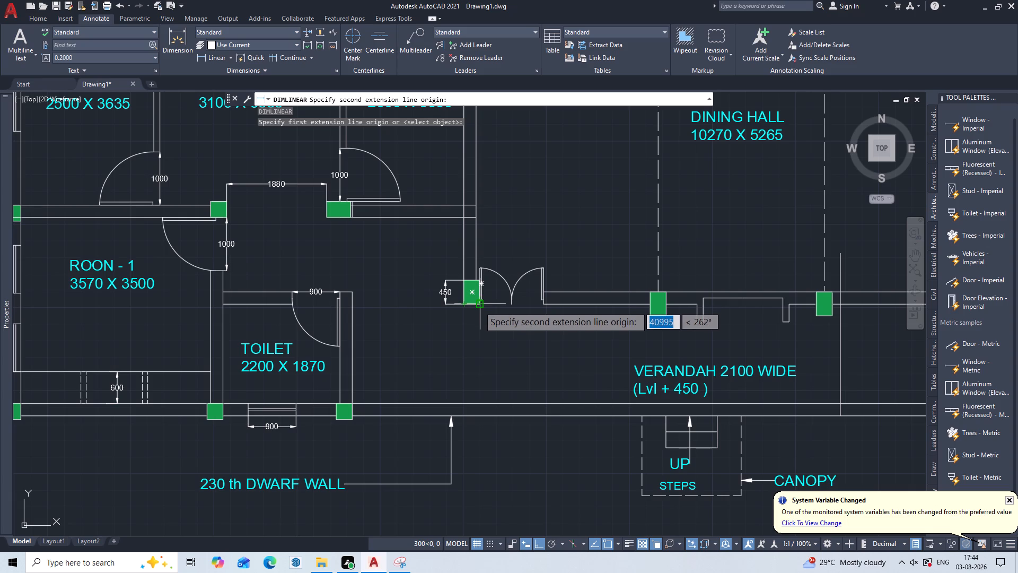
left_click(479, 306)
left_click(476, 319)
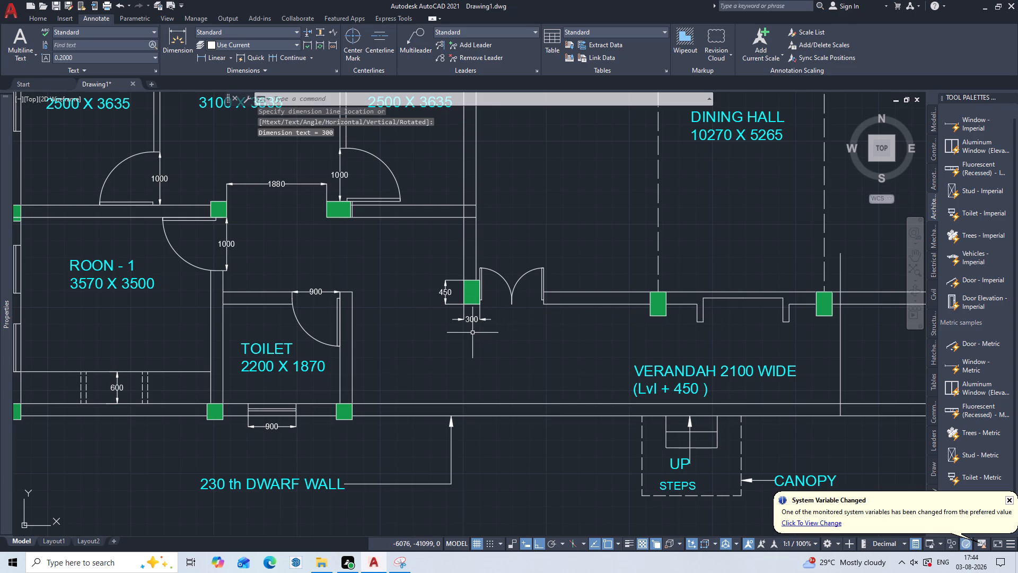
Stretch the column's horizontal dimension line about 460 mm farther from the column into the verandah.
left_click(472, 316)
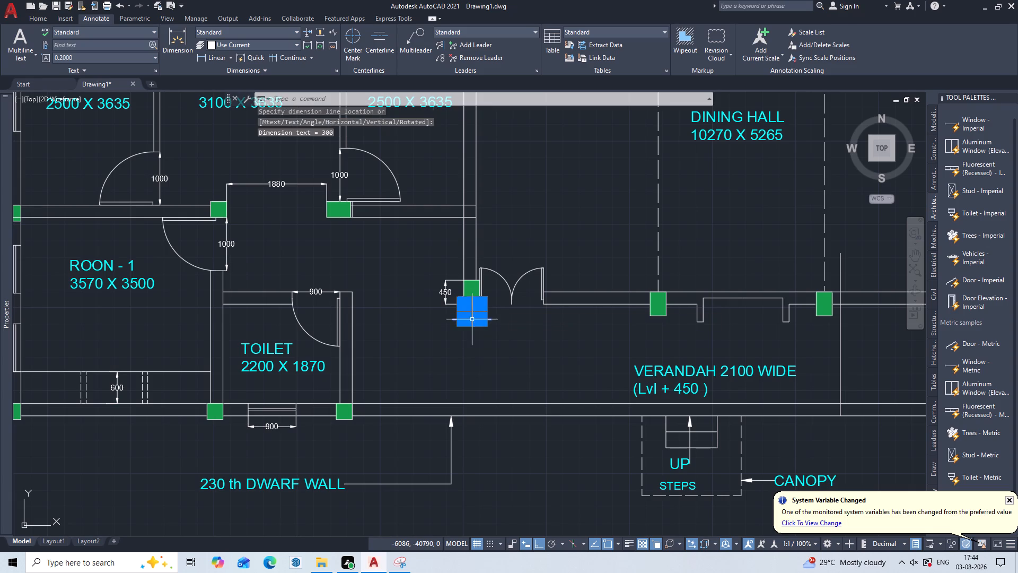
left_click(468, 323)
left_click(461, 344)
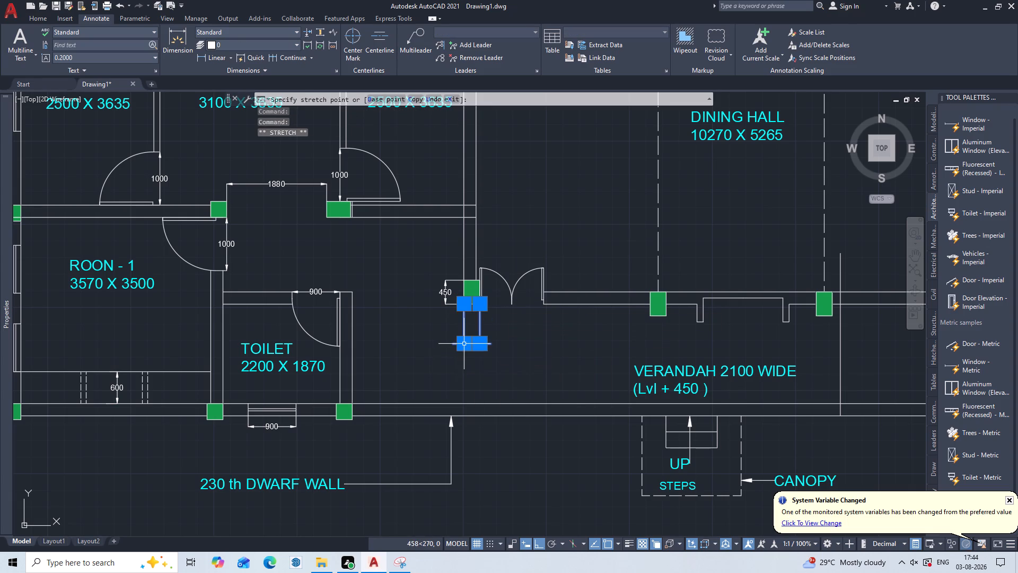
key("Escape")
key("Escape")
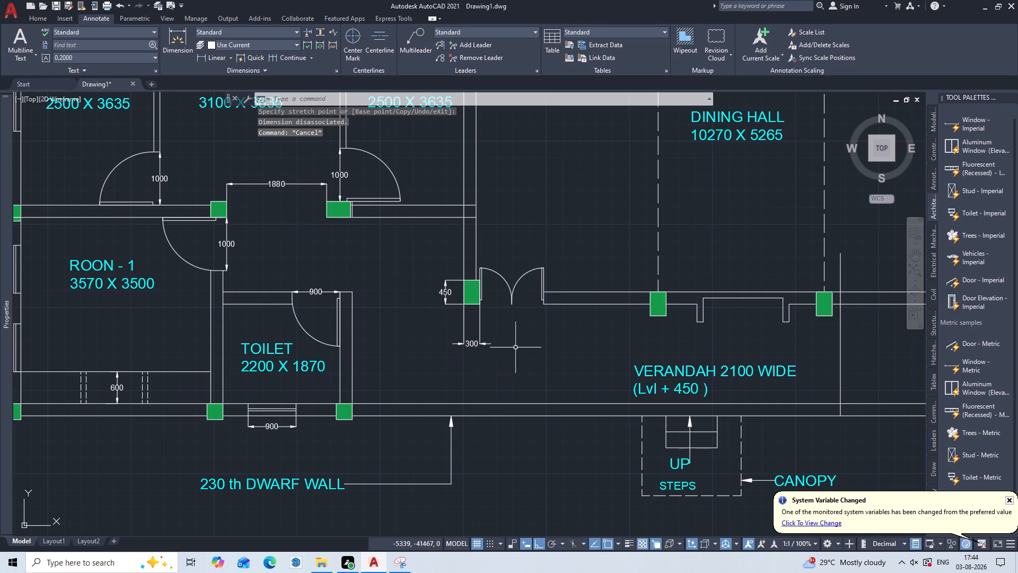
Add a horizontal linear dimension across the adjacent double door opening, placed on the verandah side between the wall and the column's width dimension.
key("Return")
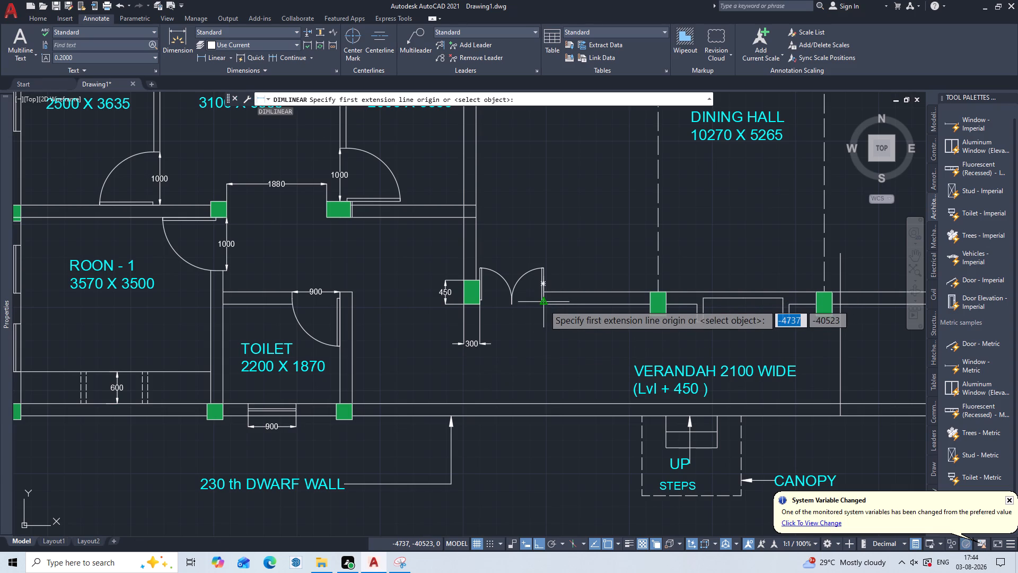
left_click(544, 306)
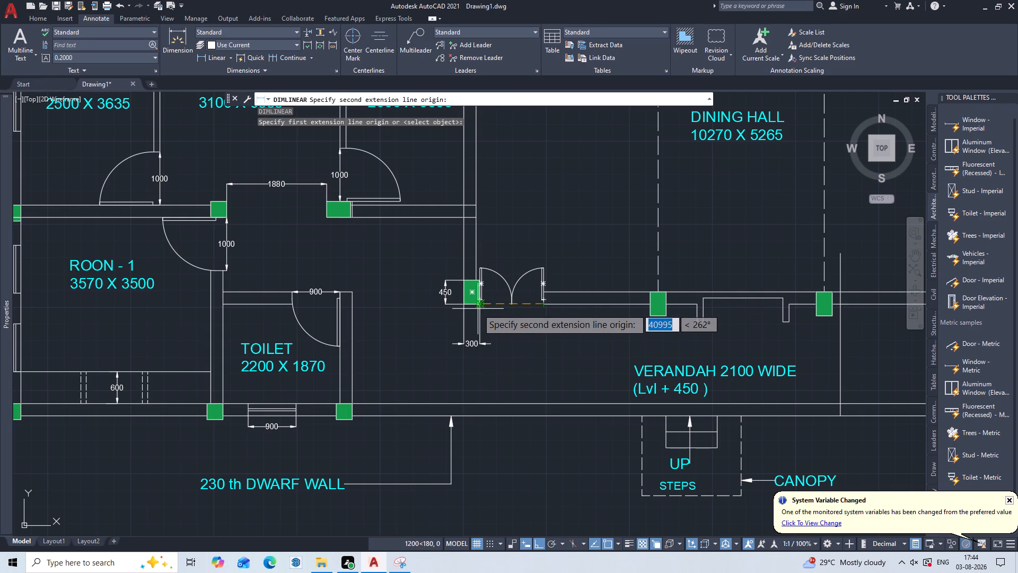
left_click(482, 306)
left_click(503, 317)
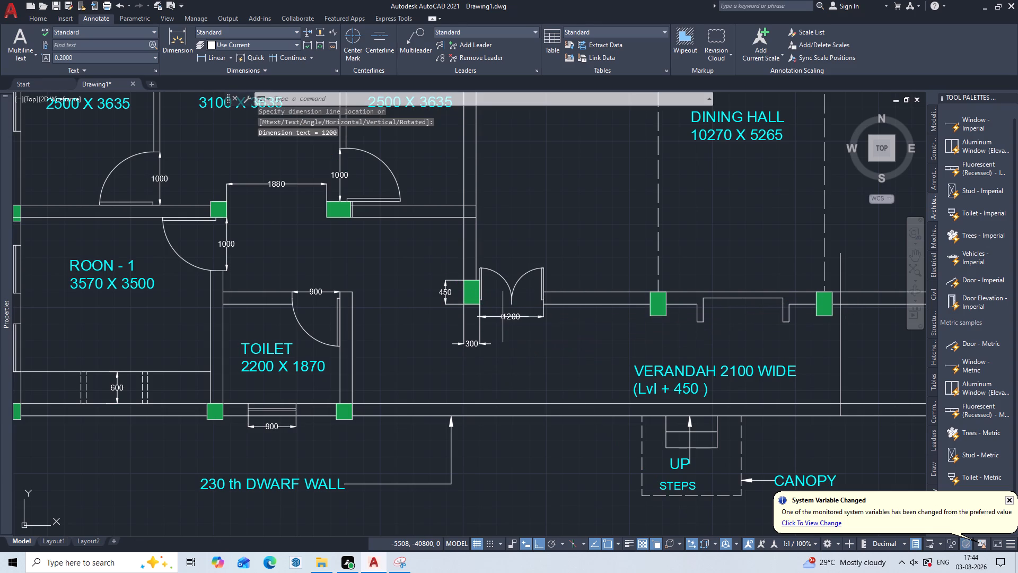
key("Escape")
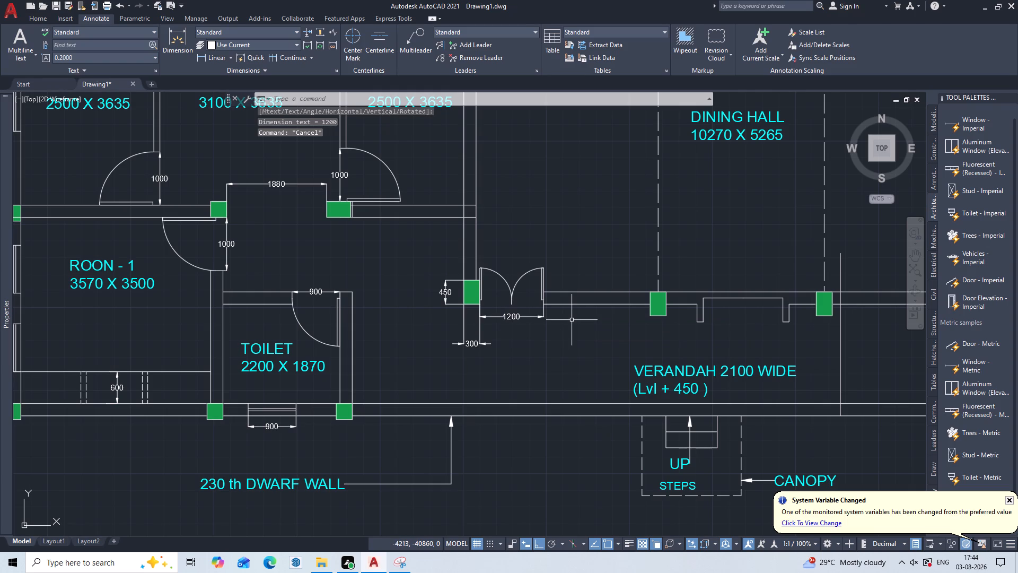
Add horizontal linear dimensions for the thickness of both wall stubs projecting into the verandah between the dining hall's middle columns, with their lines level.
middle_click_drag(572, 320, 461, 302)
scroll(572, 320, "down", 1)
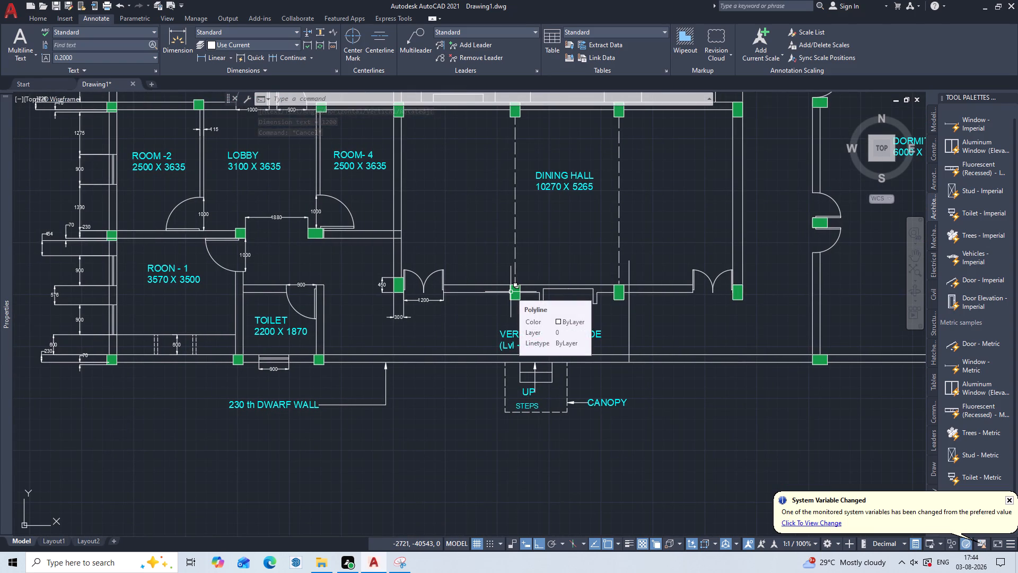
middle_click_drag(469, 319, 415, 292)
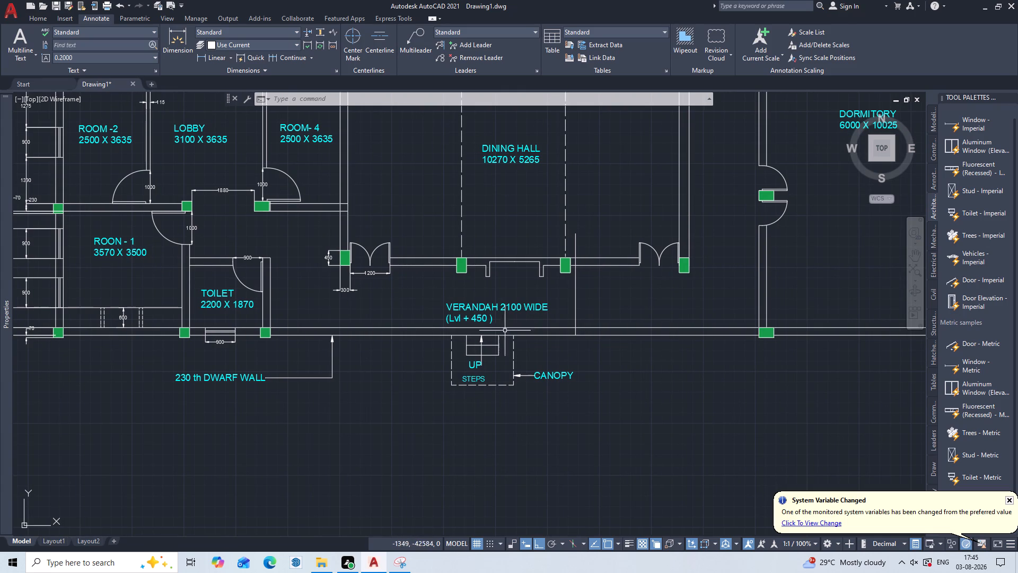
middle_click_drag(515, 255, 505, 296)
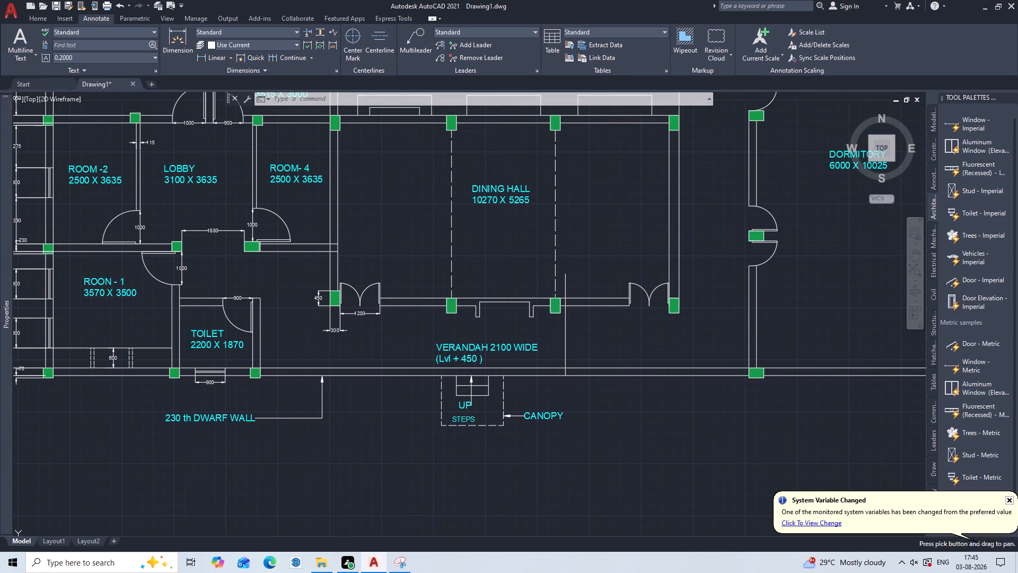
scroll(495, 281, "up", 2)
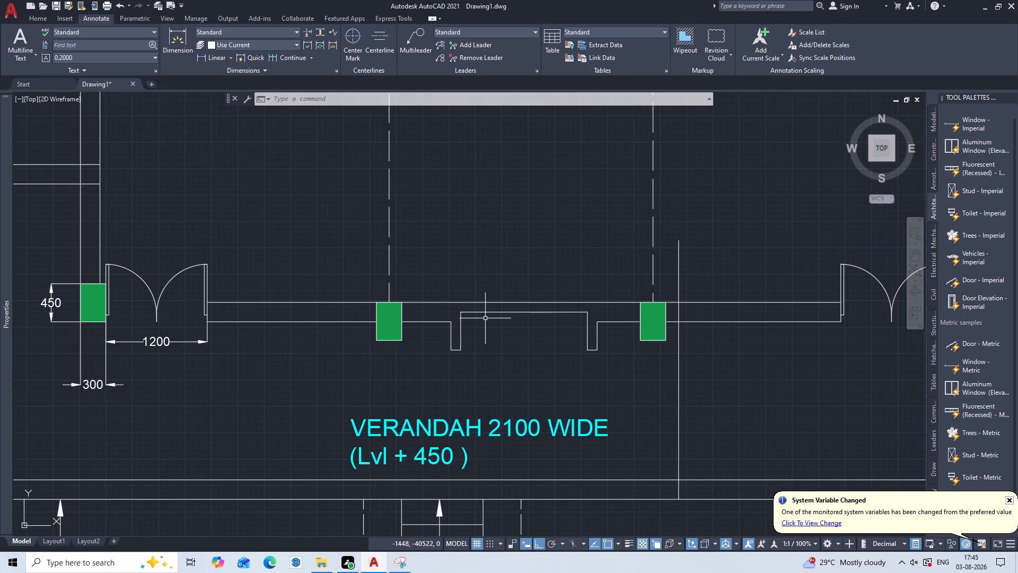
key("Return")
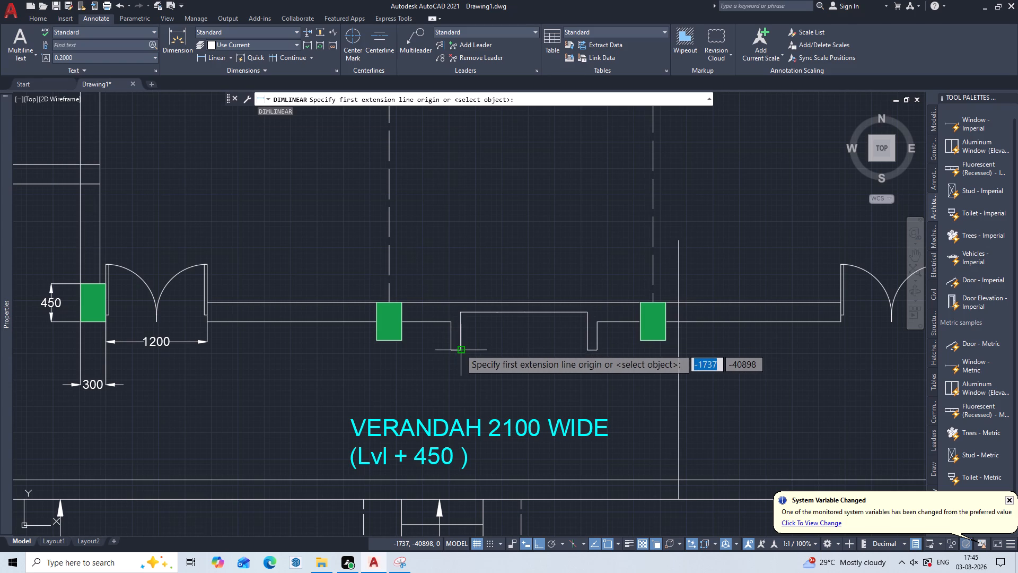
left_click(460, 349)
left_click(452, 348)
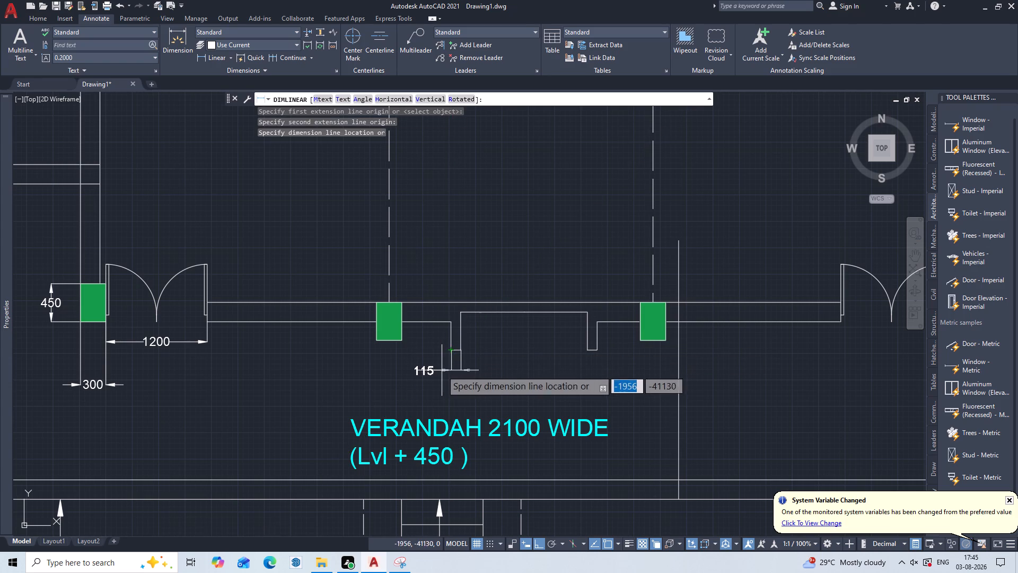
double_click(438, 389)
key("Return")
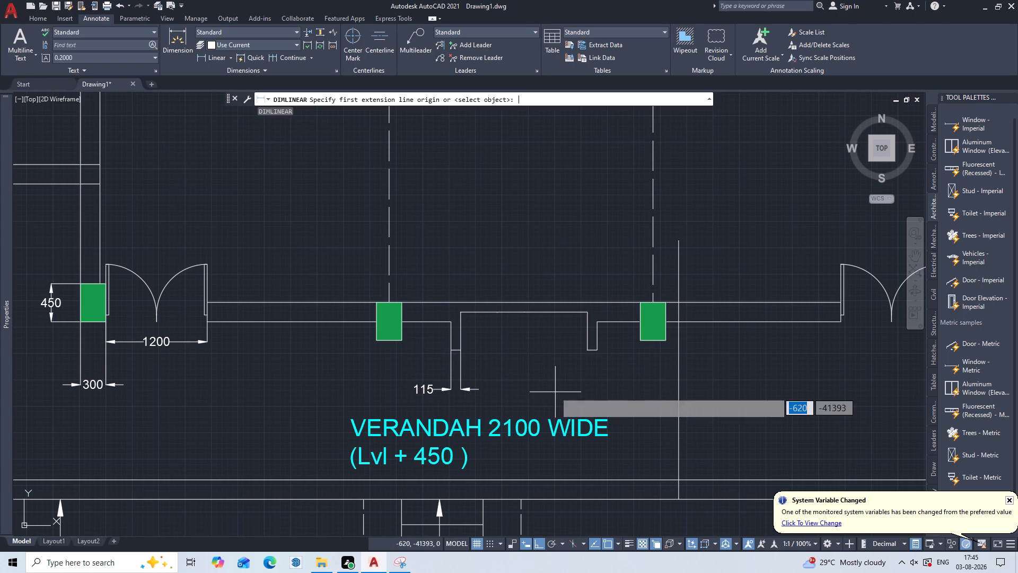
left_click(586, 350)
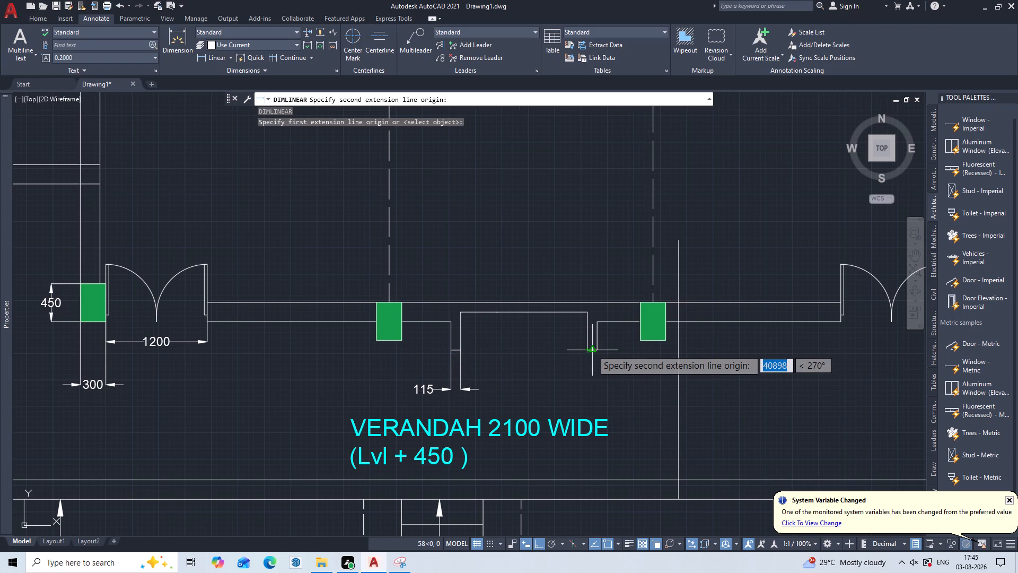
left_click(597, 350)
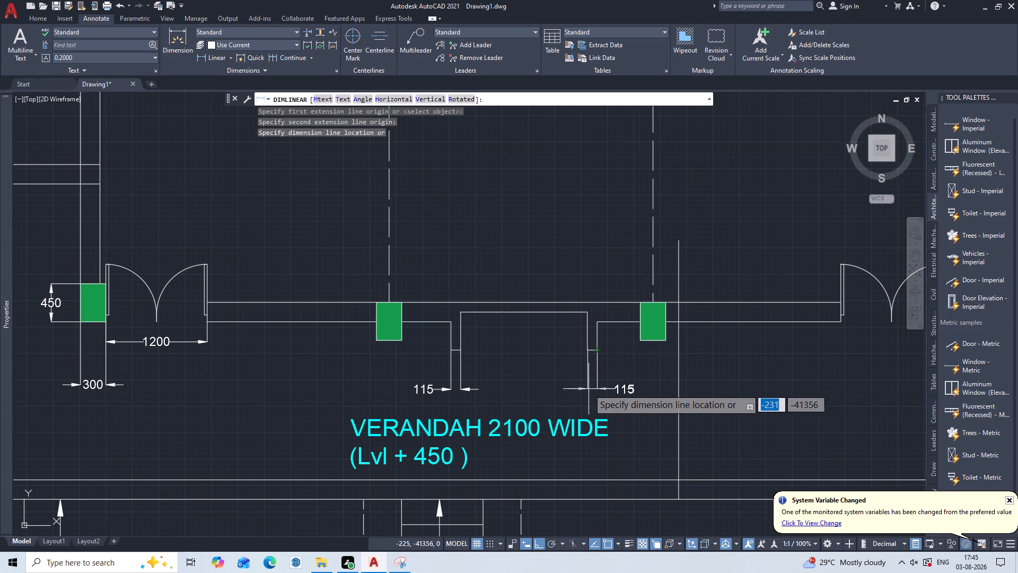
left_click(589, 390)
Add a horizontal linear dimension for the clear width between the two projecting stubs, placed closer to them than their thickness dimensions.
key("Return")
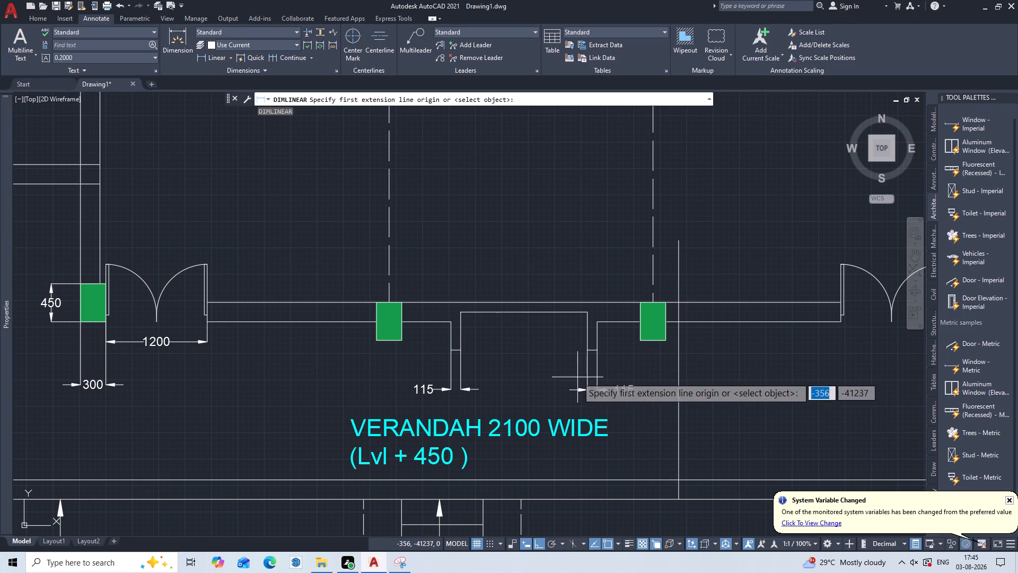
left_click(586, 351)
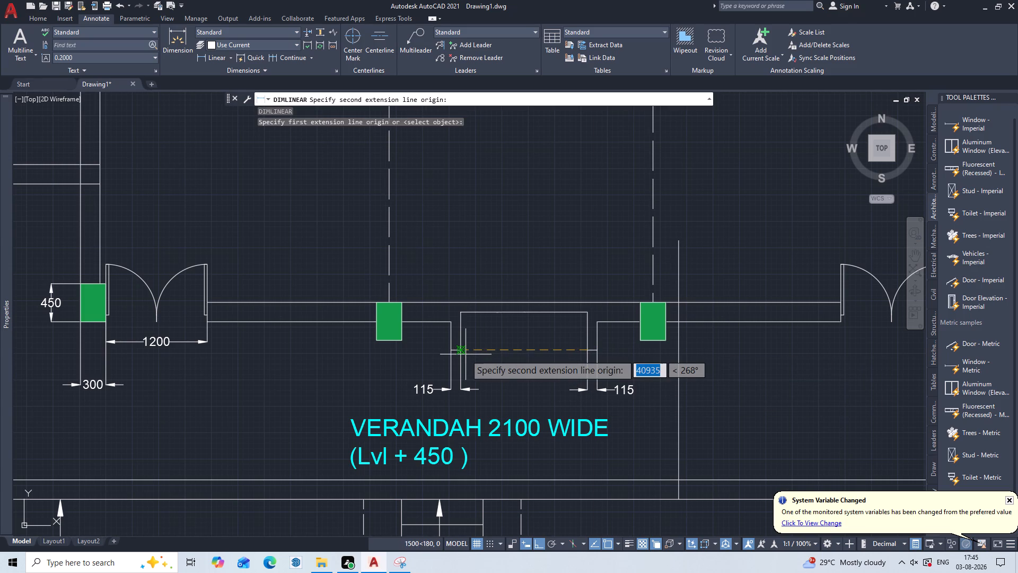
left_click(461, 351)
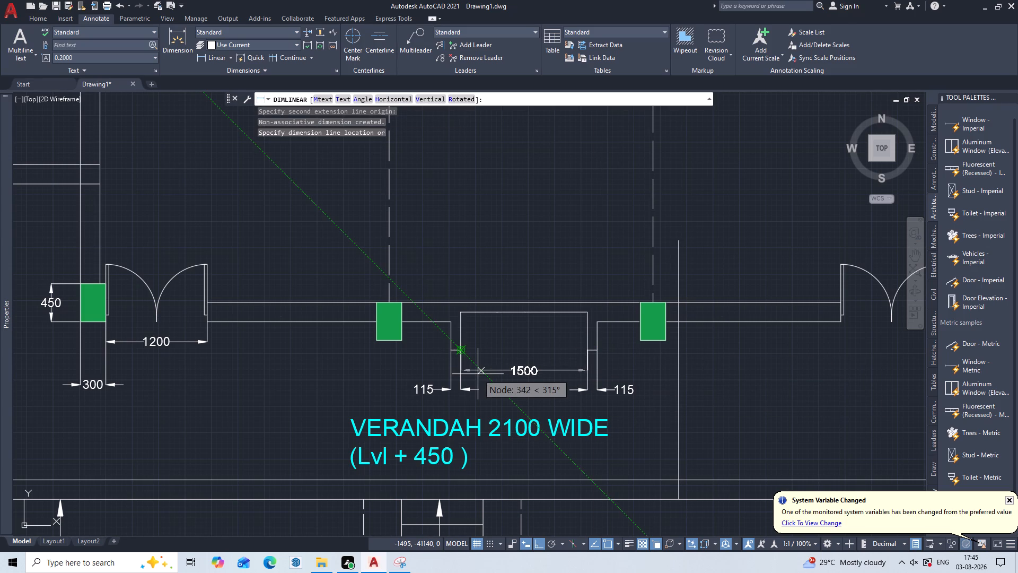
left_click(478, 374)
key("Escape")
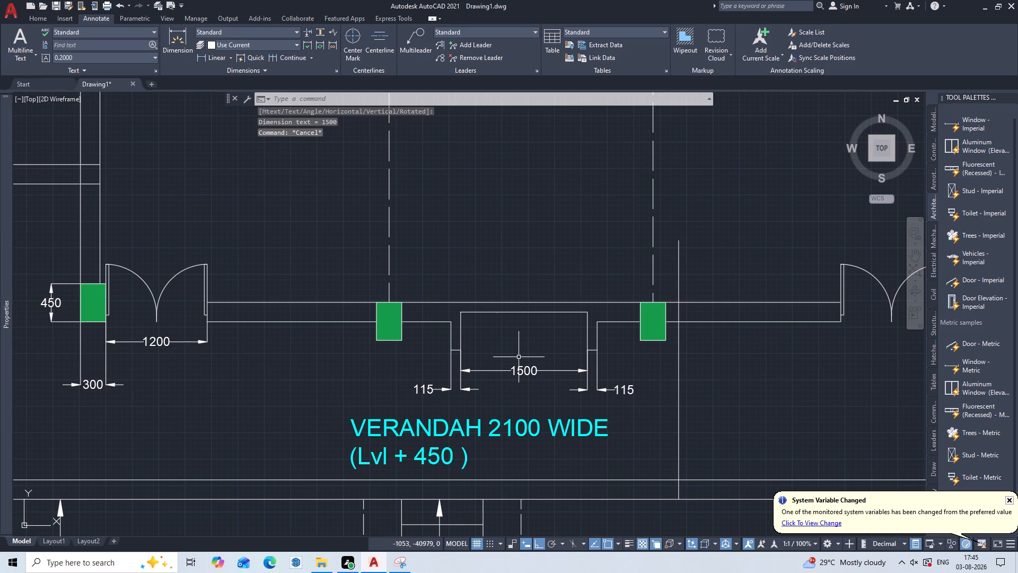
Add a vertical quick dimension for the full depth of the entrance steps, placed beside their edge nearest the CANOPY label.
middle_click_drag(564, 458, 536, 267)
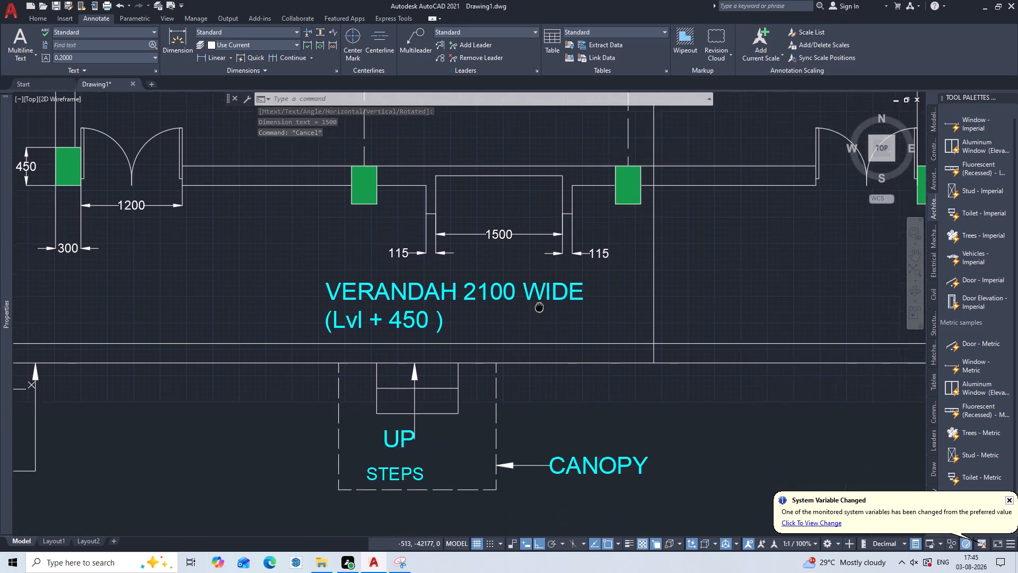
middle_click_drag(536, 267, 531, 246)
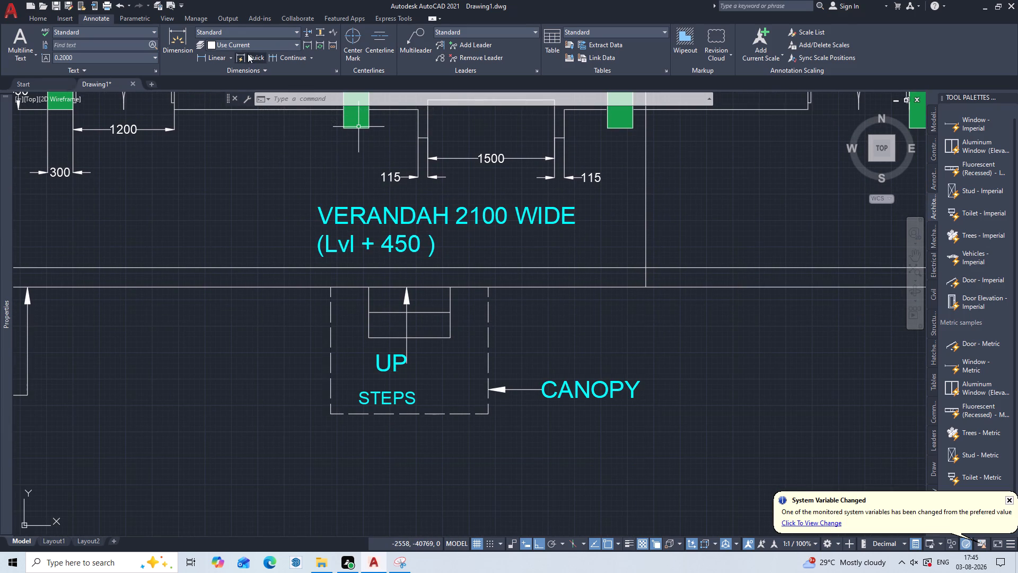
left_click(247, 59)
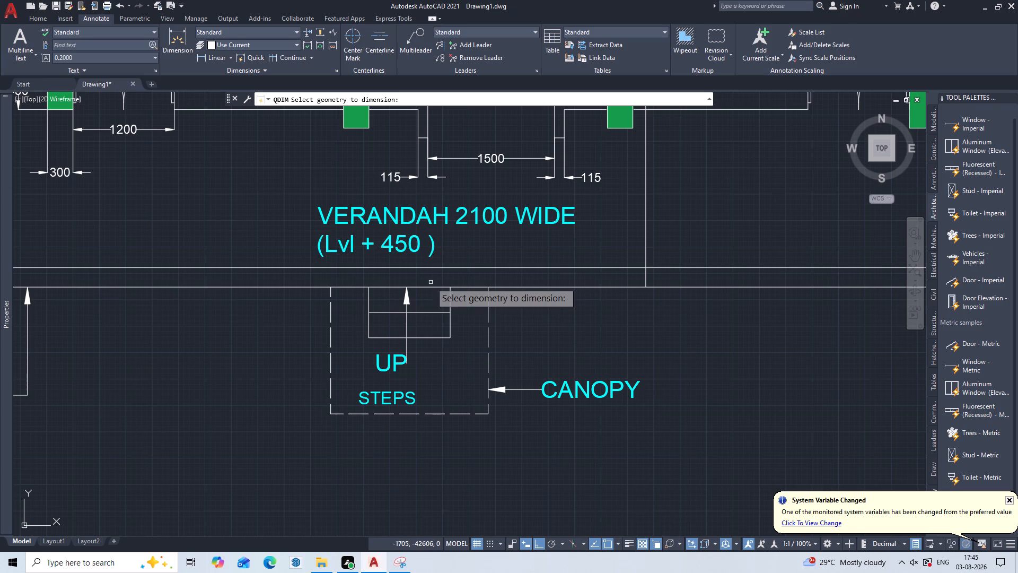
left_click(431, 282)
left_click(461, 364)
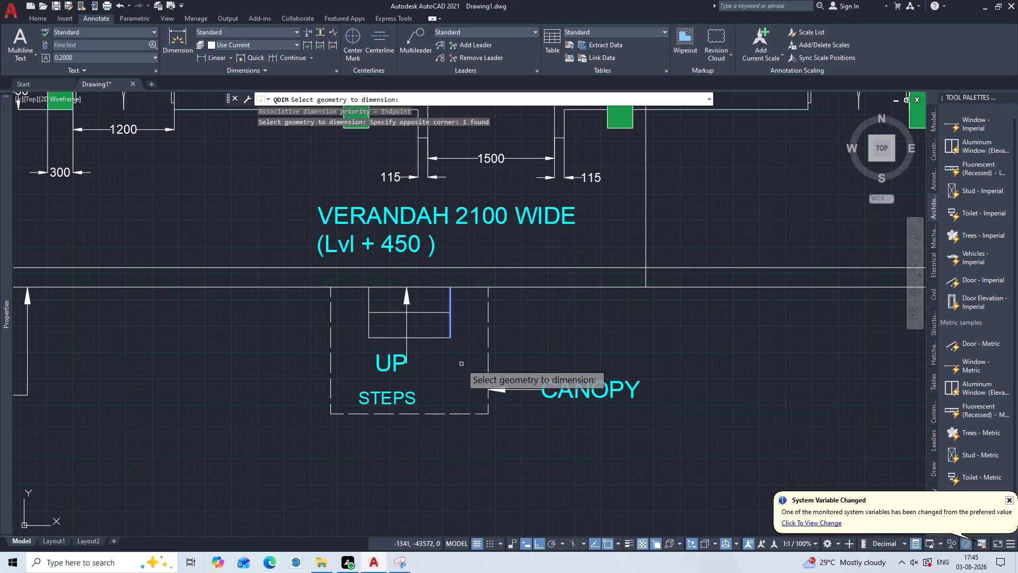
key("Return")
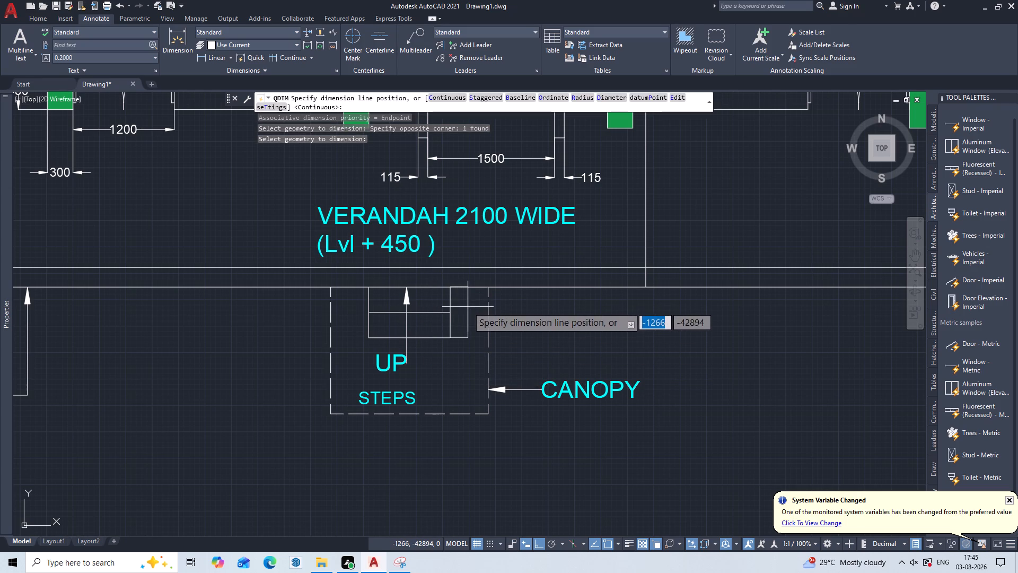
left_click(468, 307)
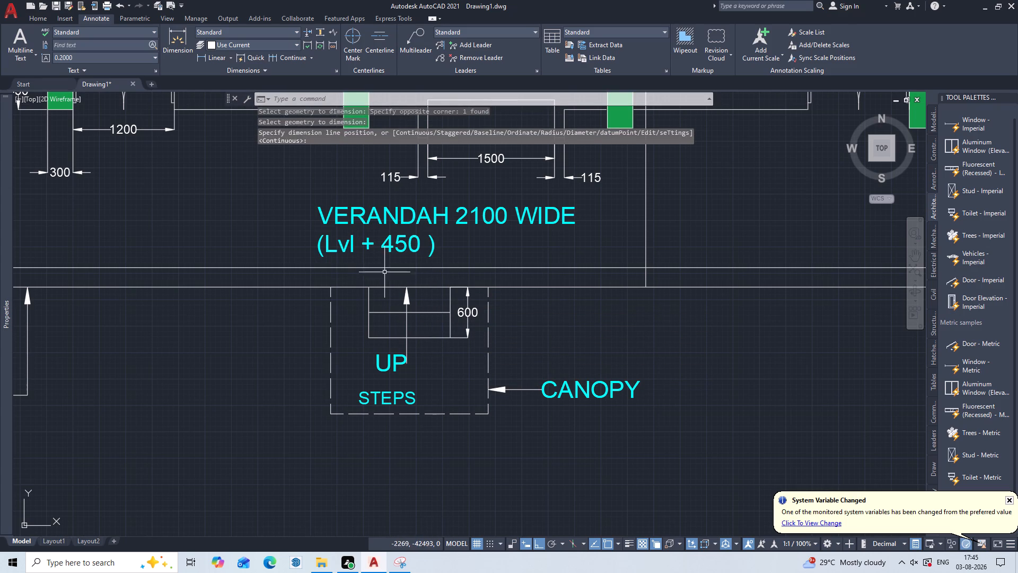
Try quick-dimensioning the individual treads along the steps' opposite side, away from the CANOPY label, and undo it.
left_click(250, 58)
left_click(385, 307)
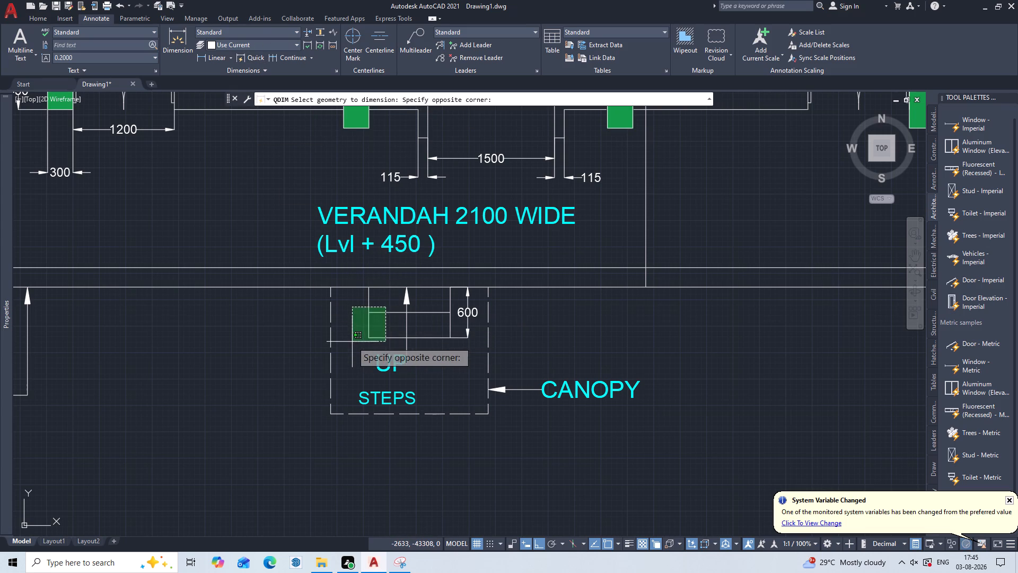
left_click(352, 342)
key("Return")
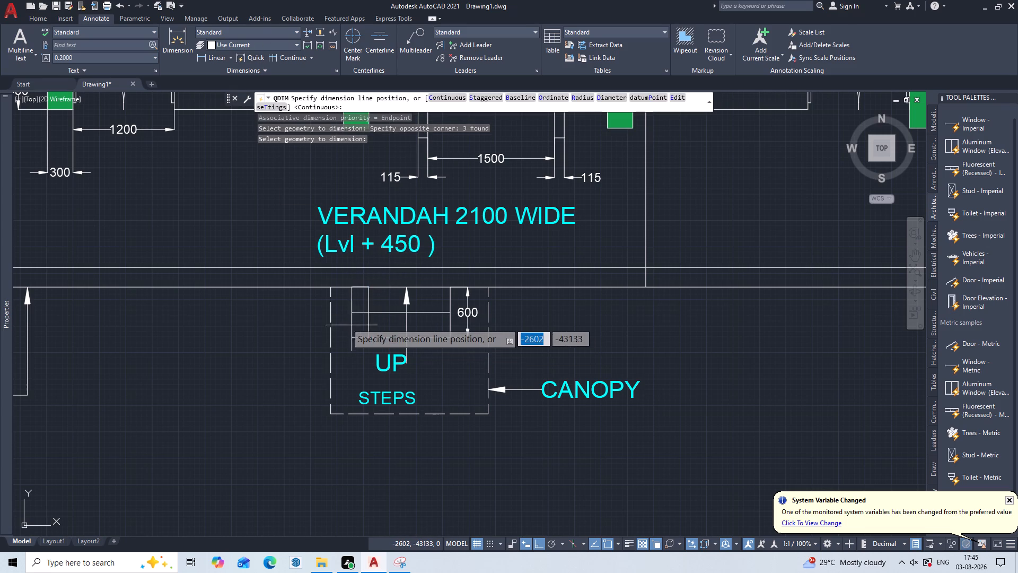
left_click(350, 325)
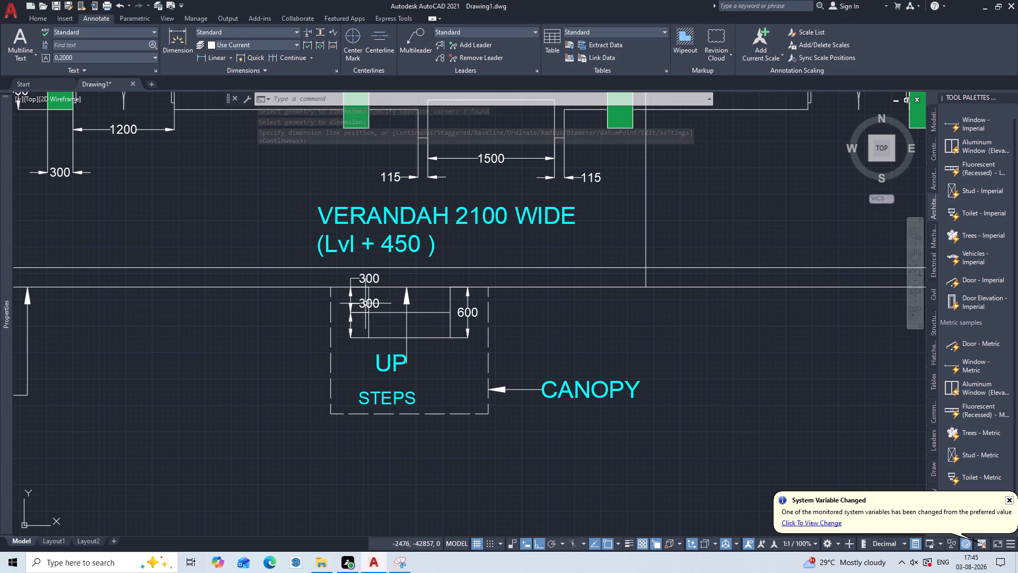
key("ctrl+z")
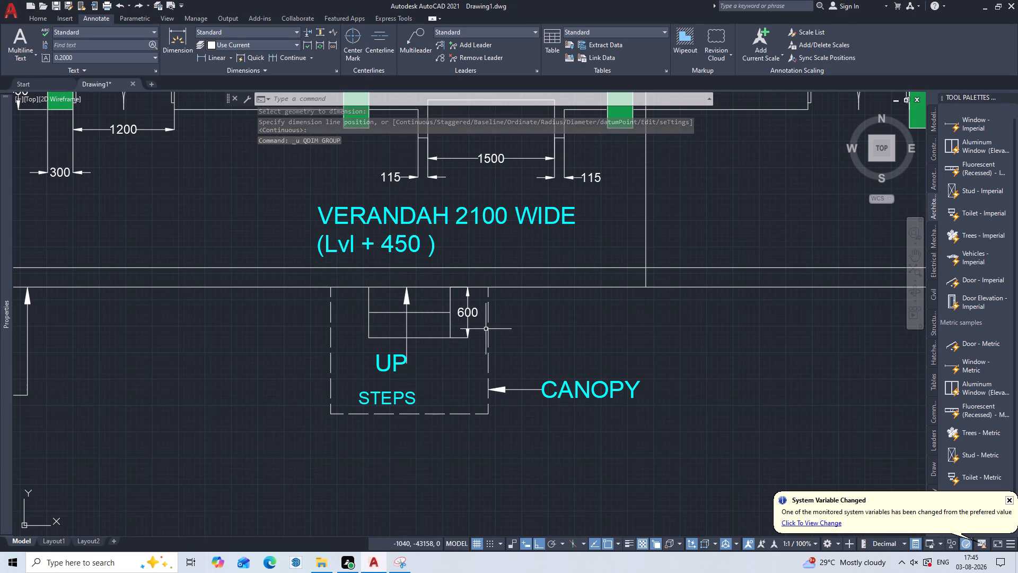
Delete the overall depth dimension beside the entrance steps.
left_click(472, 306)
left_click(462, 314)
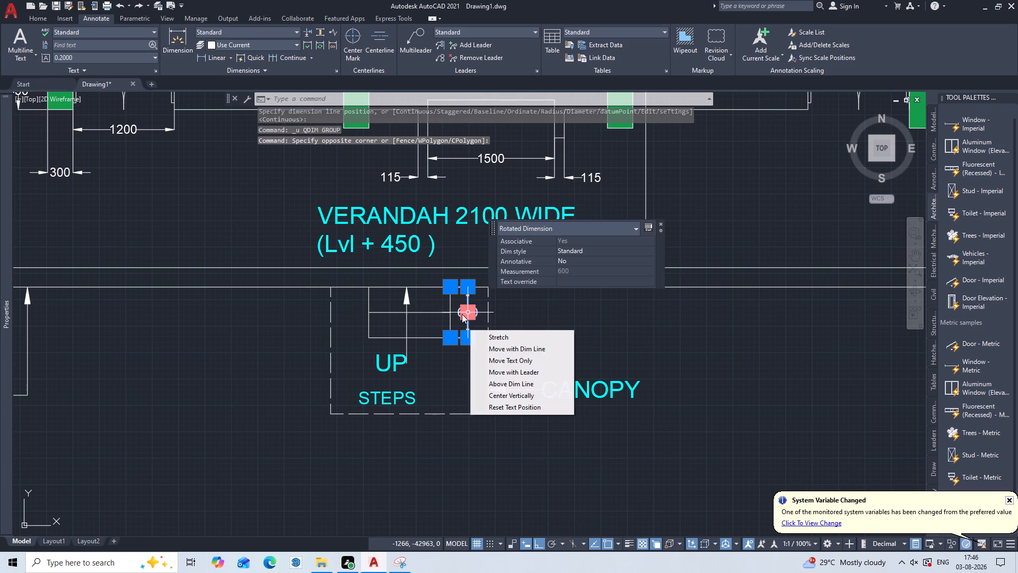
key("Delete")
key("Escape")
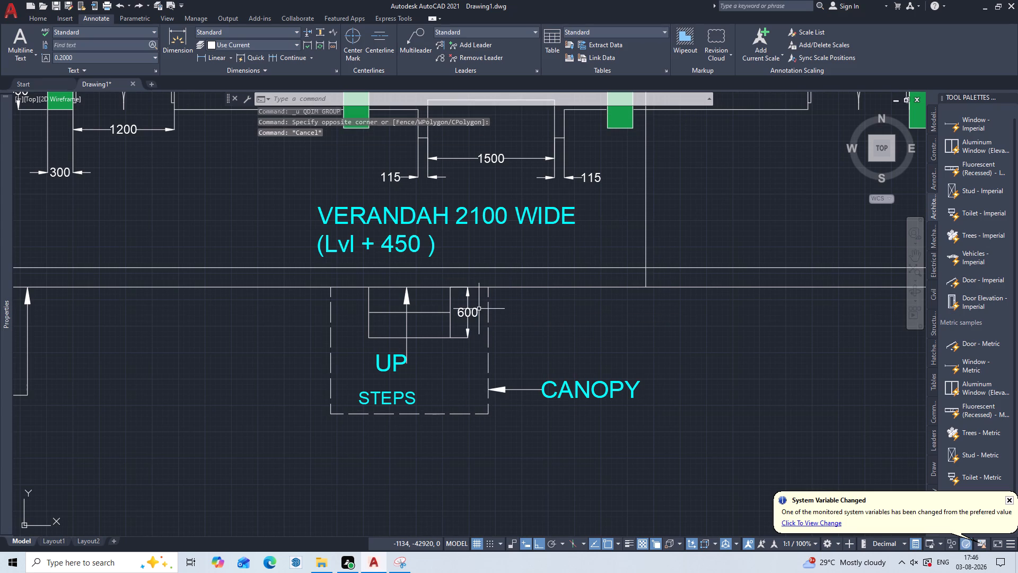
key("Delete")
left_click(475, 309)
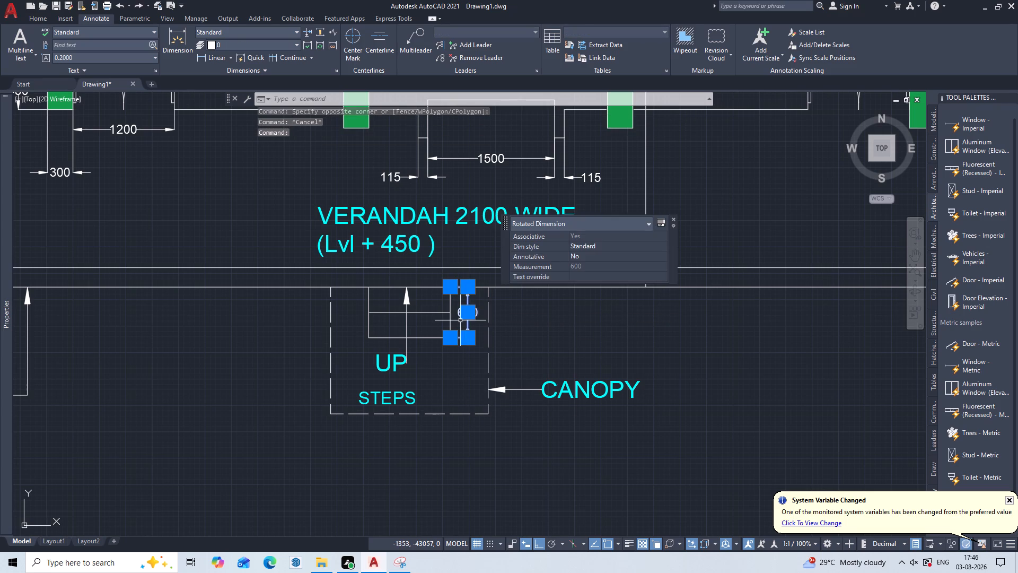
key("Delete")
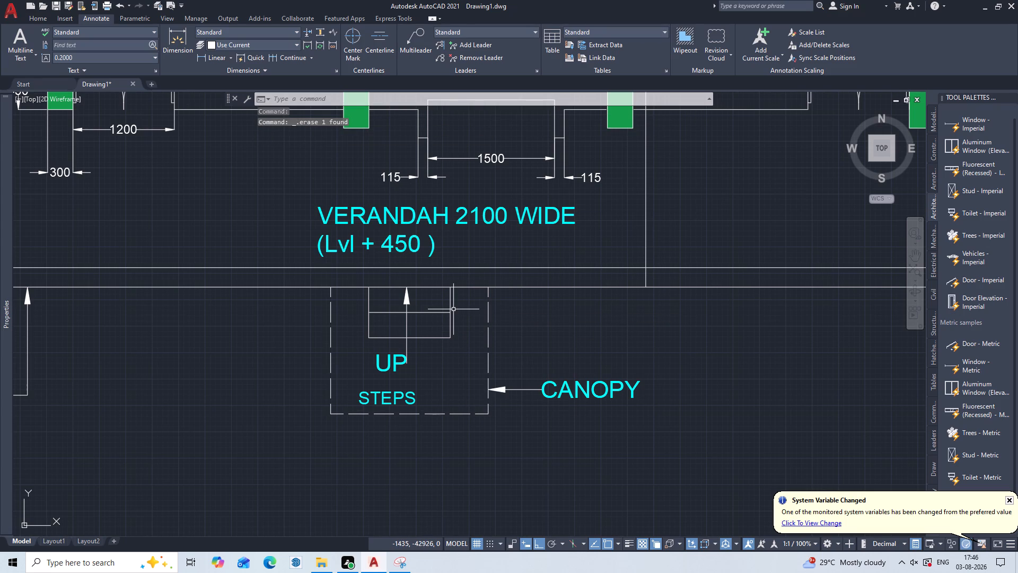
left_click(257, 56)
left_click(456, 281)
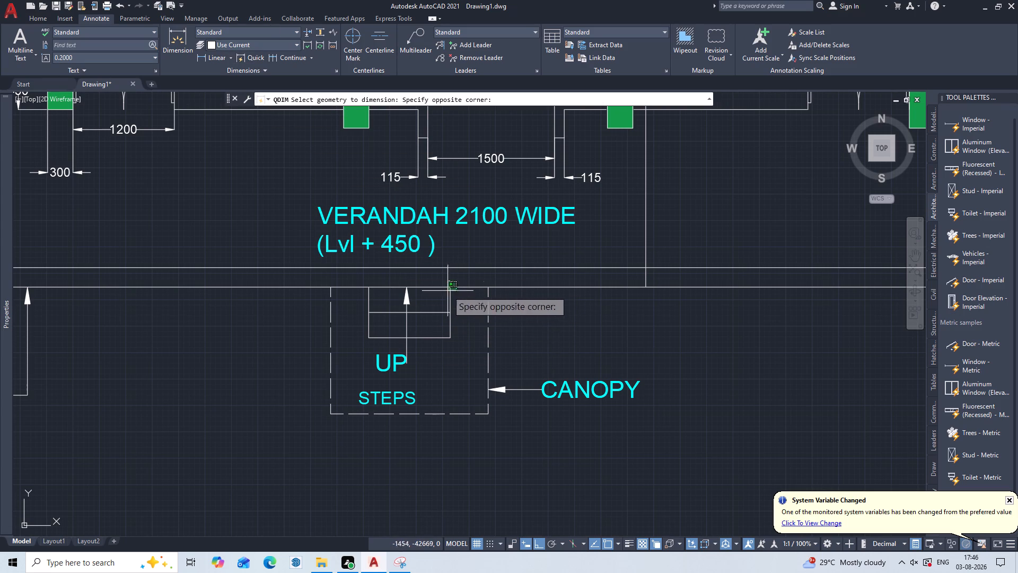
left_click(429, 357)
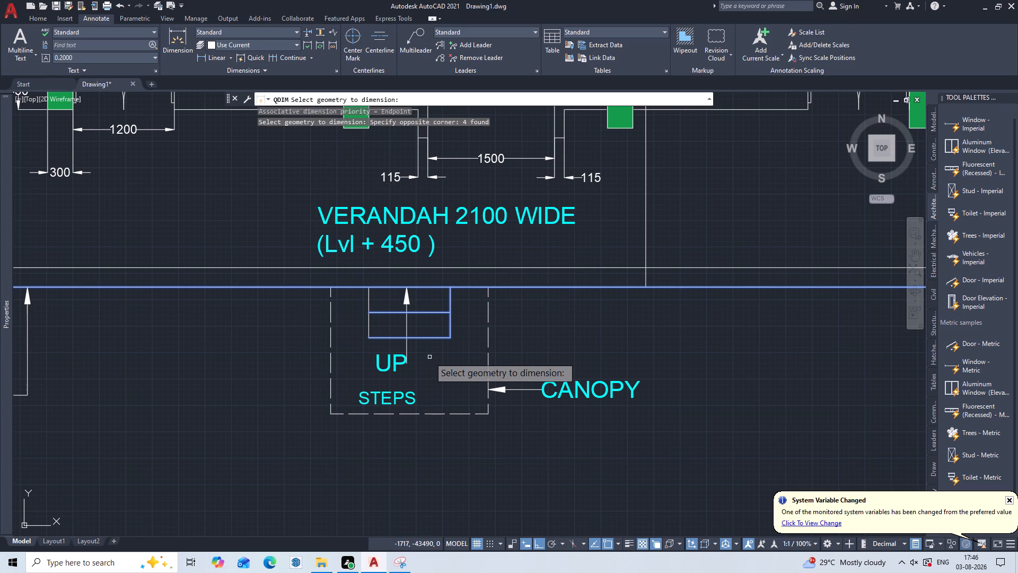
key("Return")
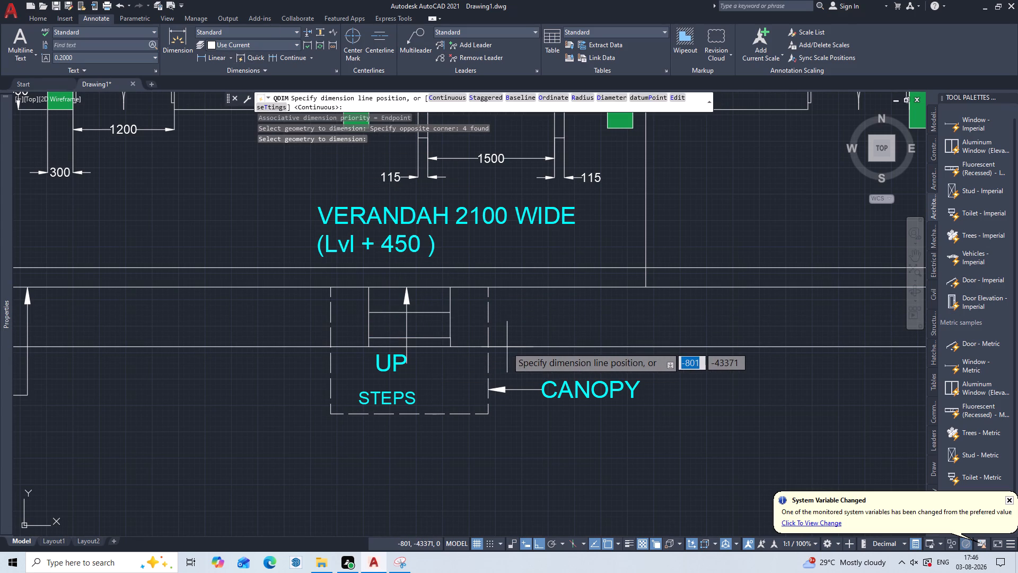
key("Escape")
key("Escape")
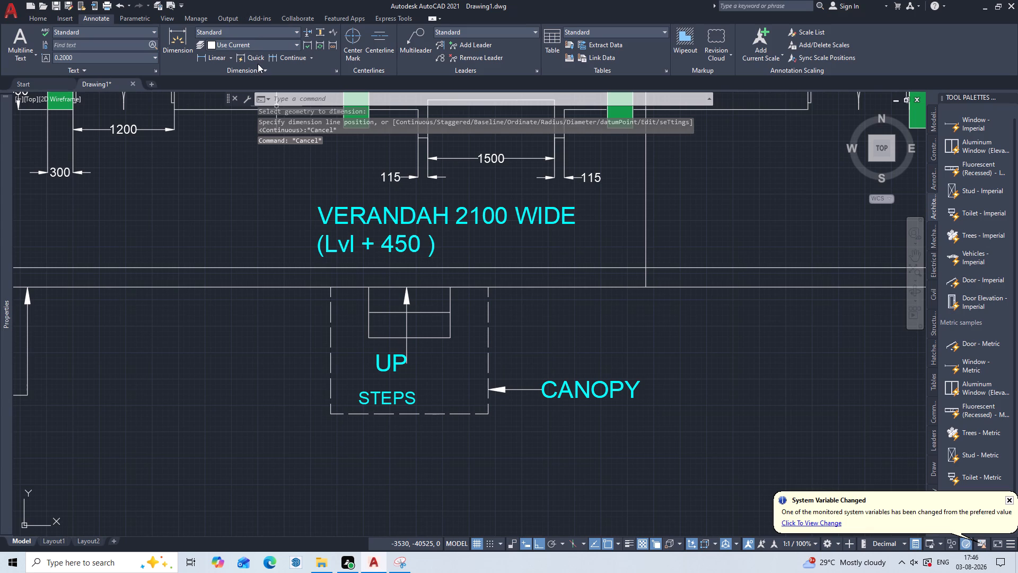
Add continuous vertical quick dimensions for both treads of the entrance steps, placed just beside the edge nearest the CANOPY label.
left_click(257, 57)
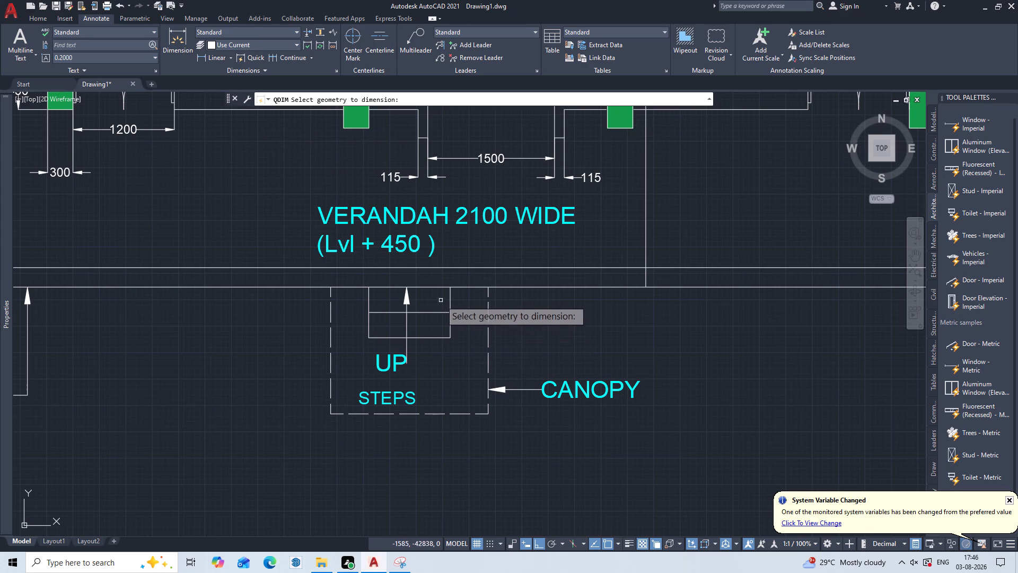
left_click(444, 285)
left_click(460, 336)
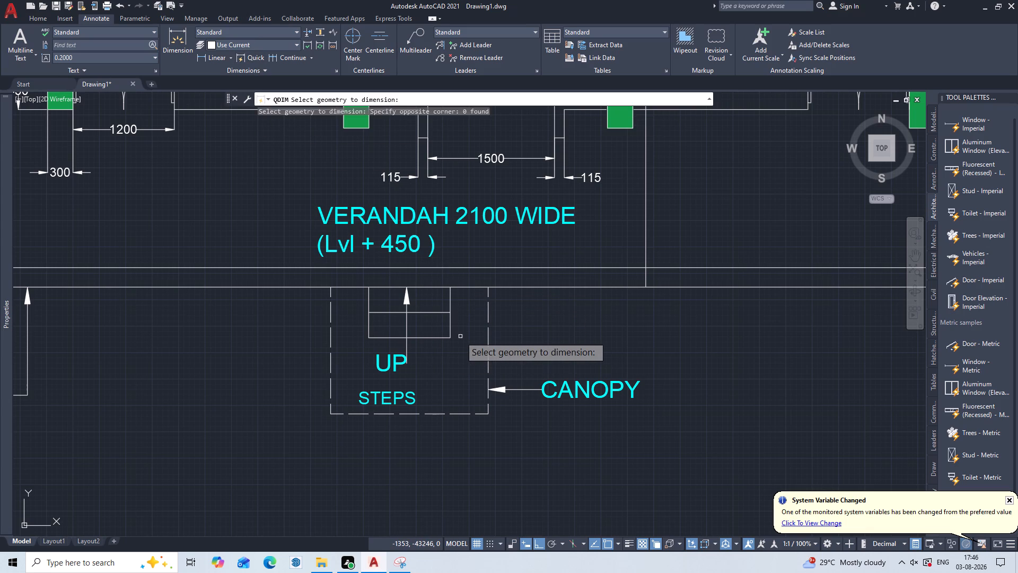
left_click_drag(454, 348, 455, 342)
left_click(438, 290)
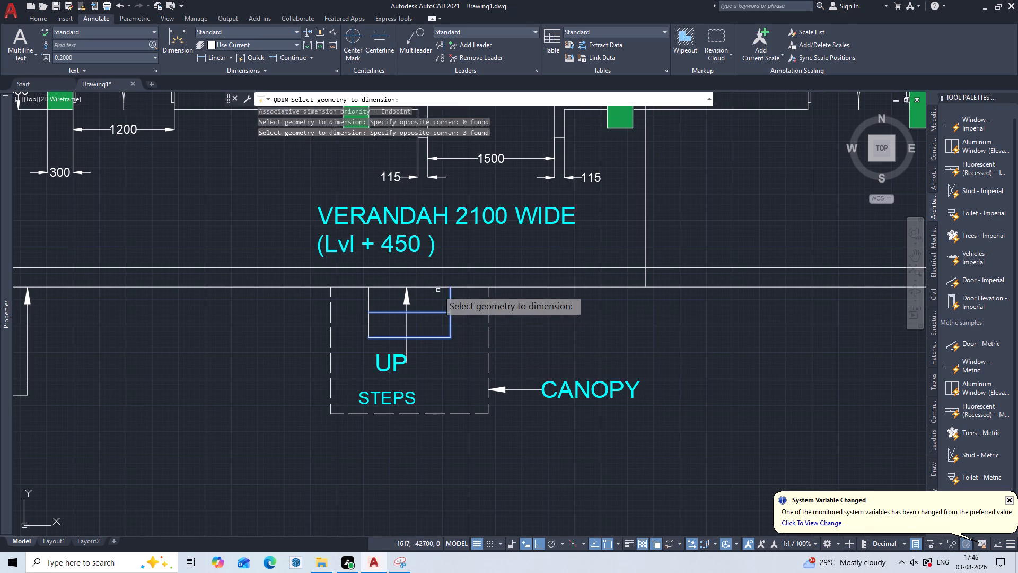
key("Return")
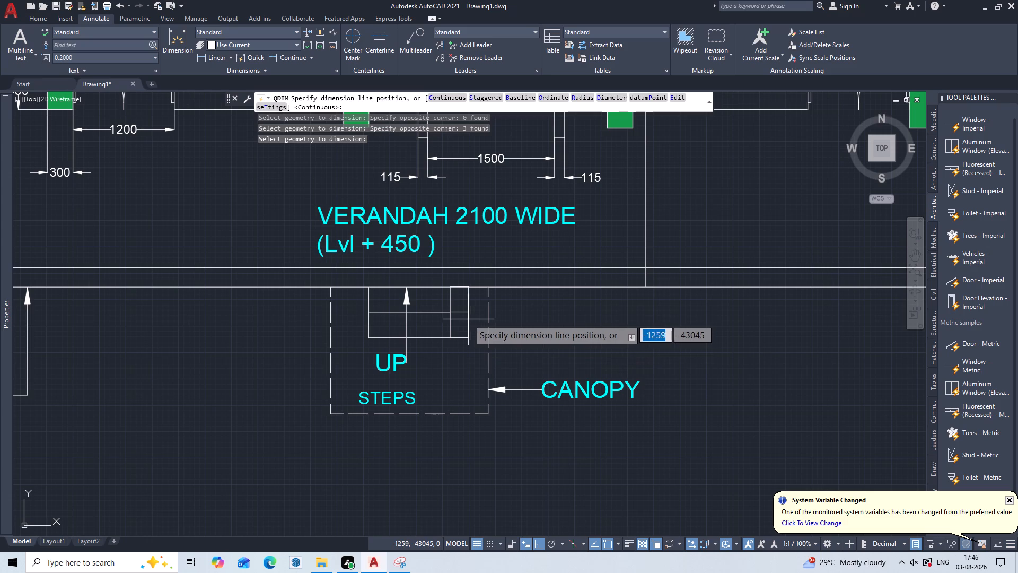
left_click(466, 320)
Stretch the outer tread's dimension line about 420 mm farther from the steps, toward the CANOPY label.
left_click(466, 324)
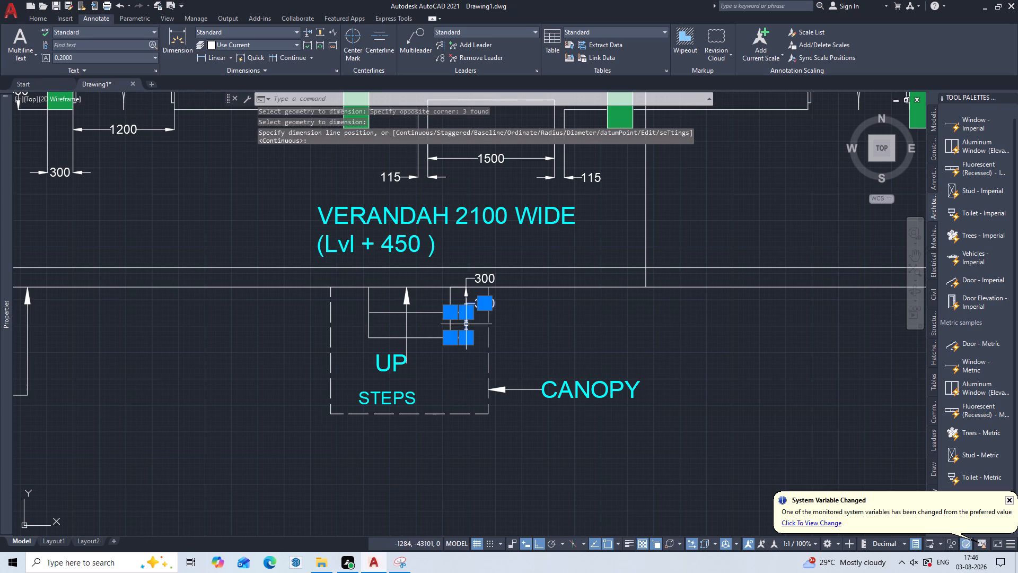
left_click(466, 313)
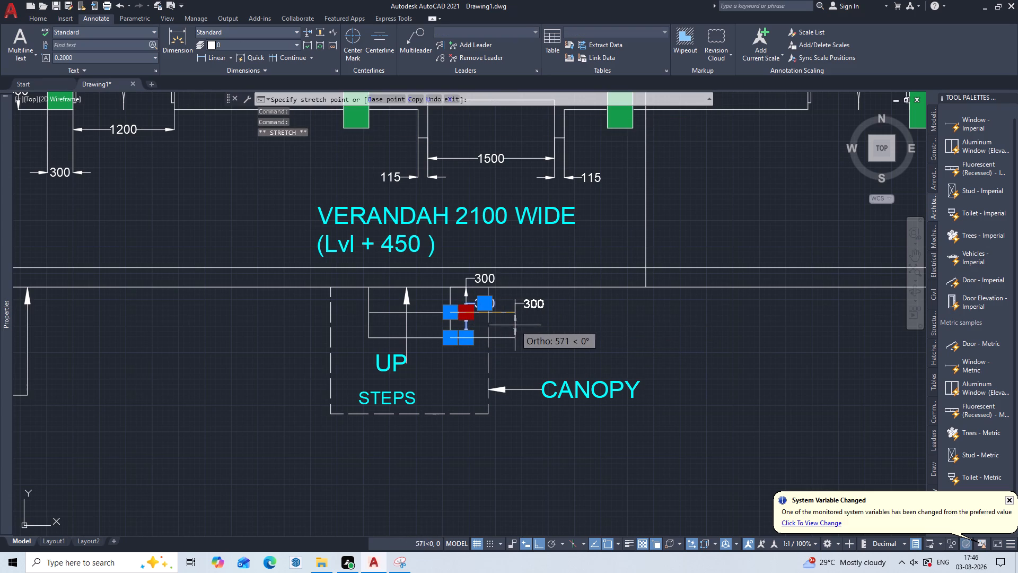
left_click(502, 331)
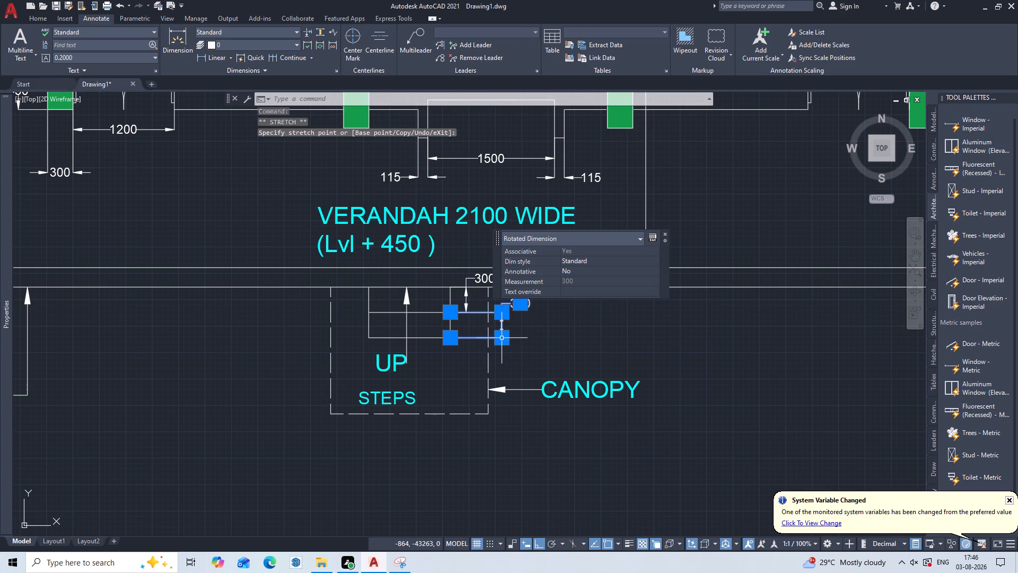
Move the text of the tread dimension nearest the verandah between its extension lines, keeping the dimension line close beside the steps.
left_click(489, 277)
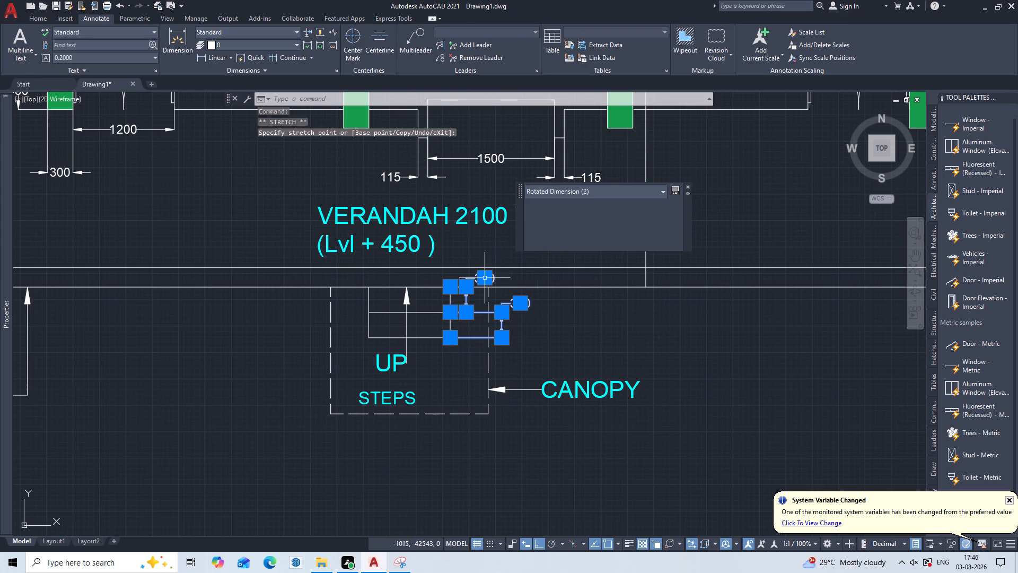
left_click(489, 277)
left_click(475, 298)
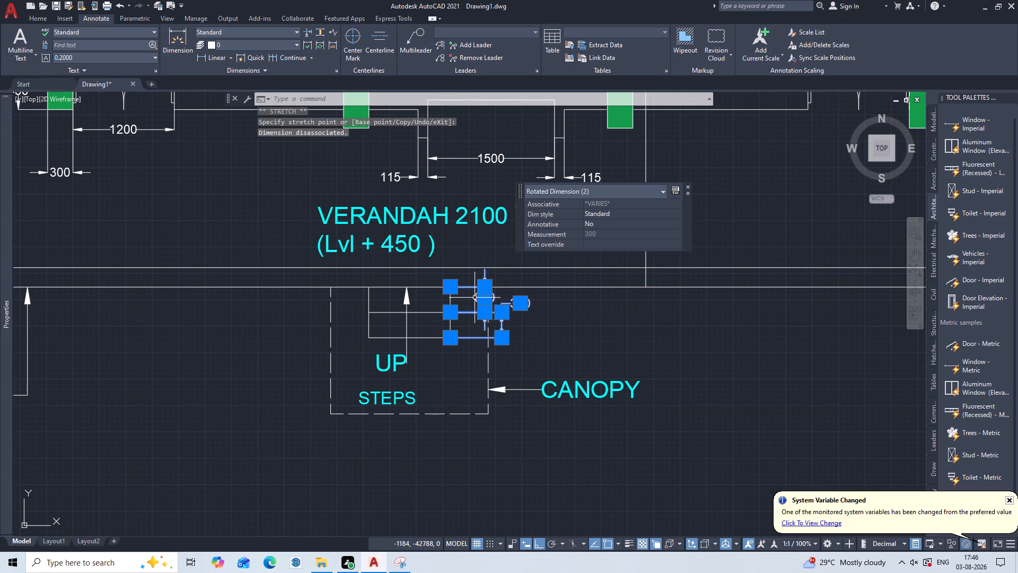
left_click(484, 297)
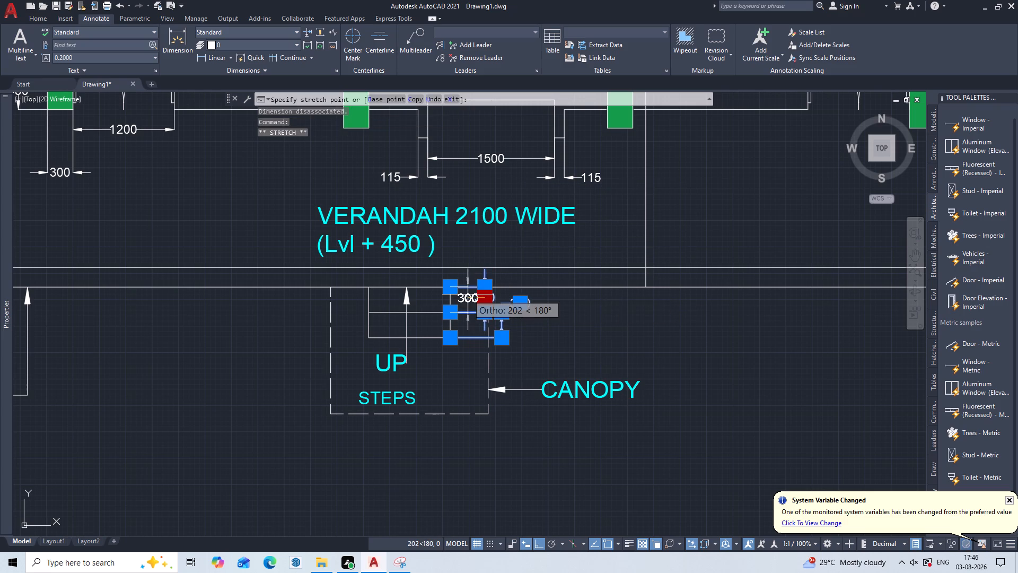
left_click(466, 294)
key("Escape")
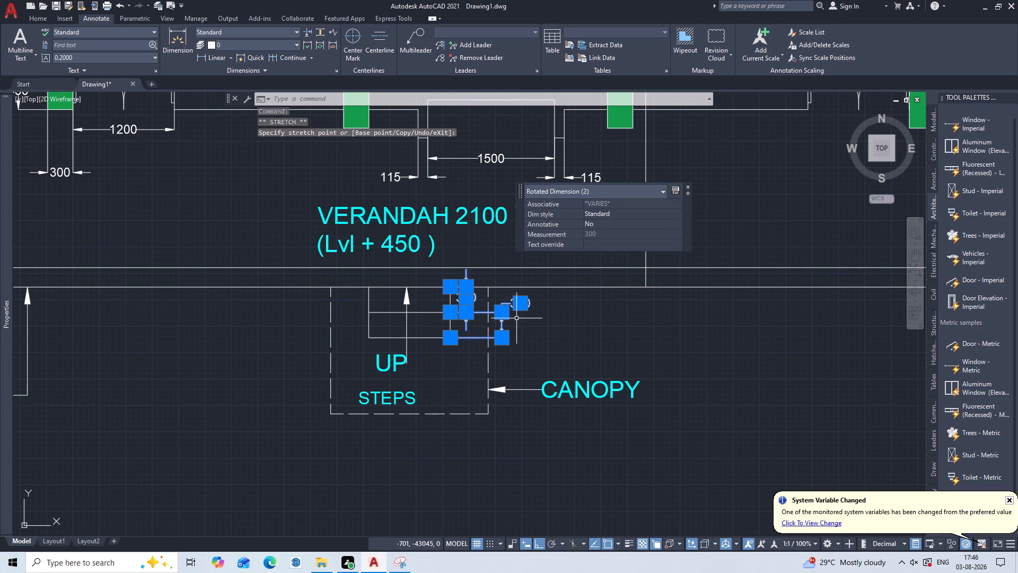
Bring the outer tread's dimension approximately in line with the inner one and move its text between its extension lines, clear of the other text.
left_click(517, 310)
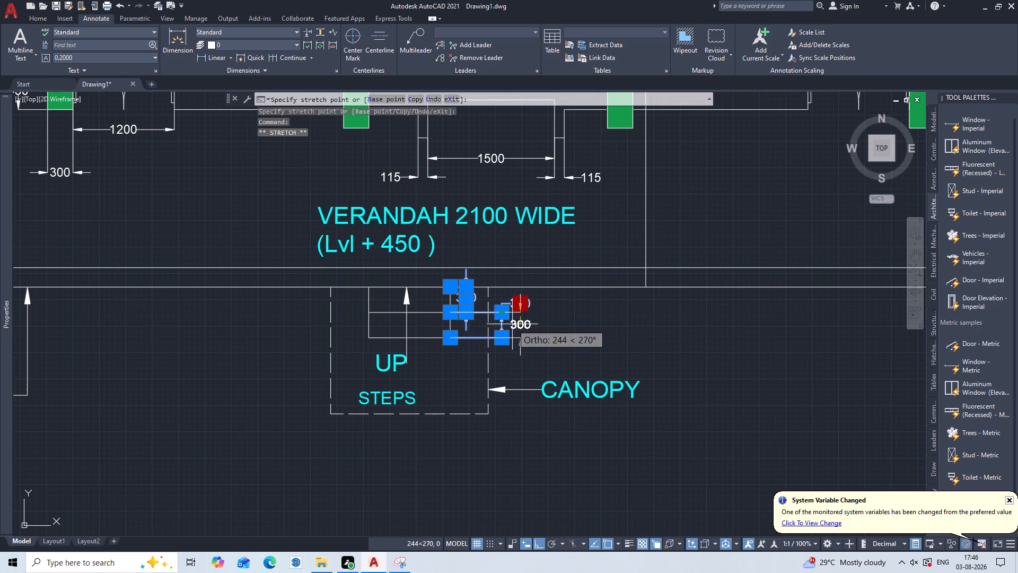
left_click(513, 322)
left_click(515, 321)
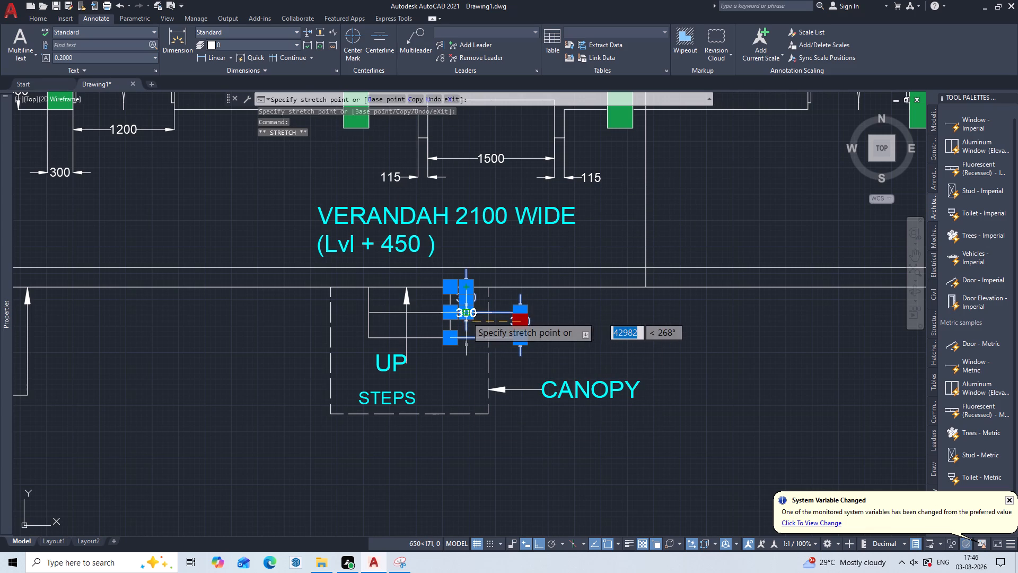
left_click(467, 317)
key("Escape")
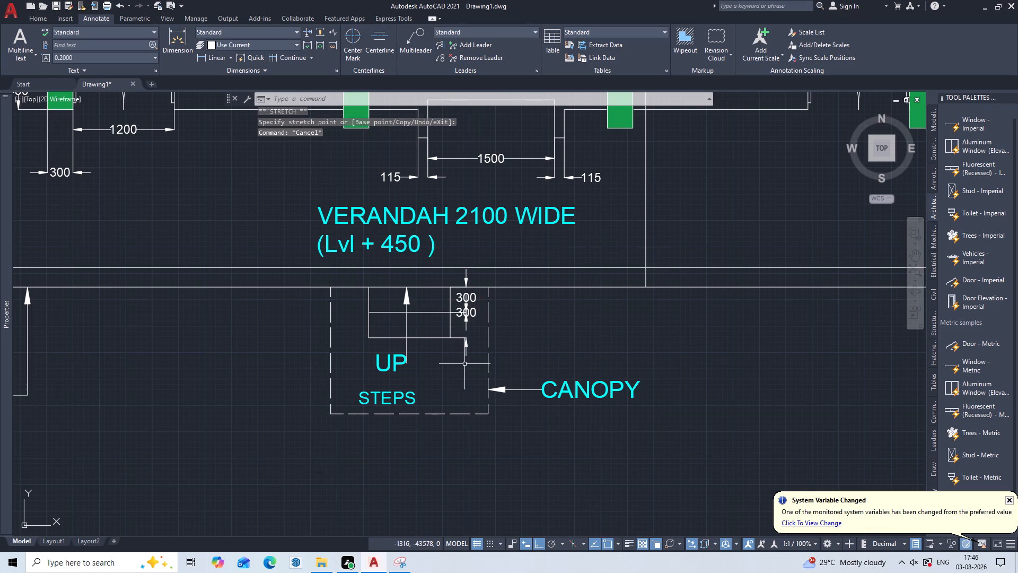
left_click(473, 311)
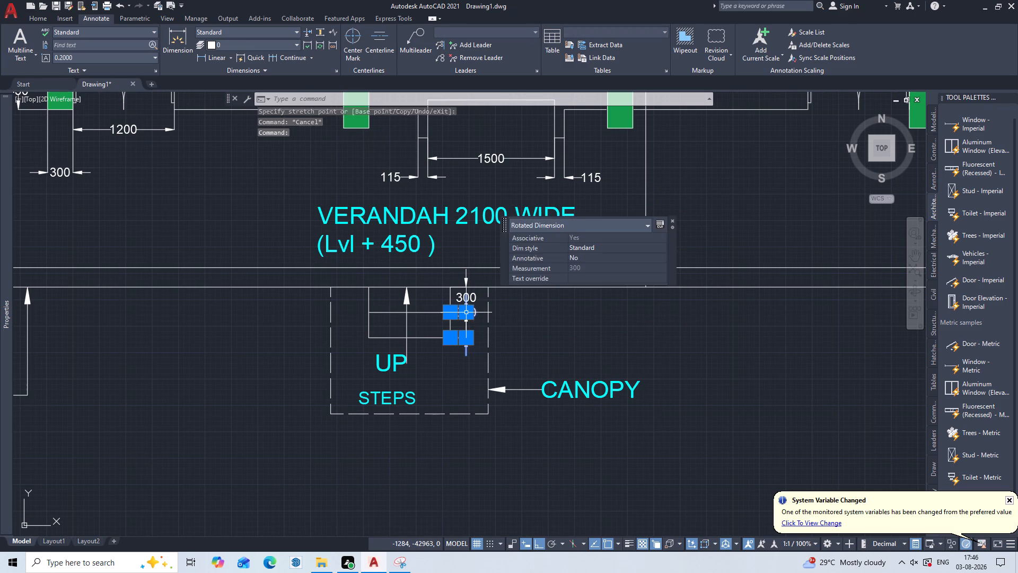
left_click(472, 314)
left_click(472, 324)
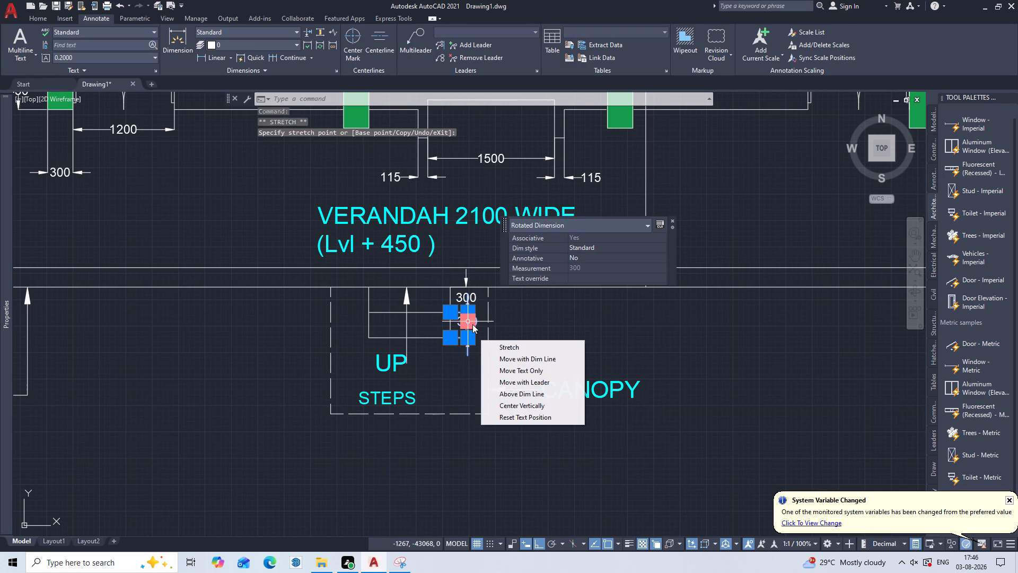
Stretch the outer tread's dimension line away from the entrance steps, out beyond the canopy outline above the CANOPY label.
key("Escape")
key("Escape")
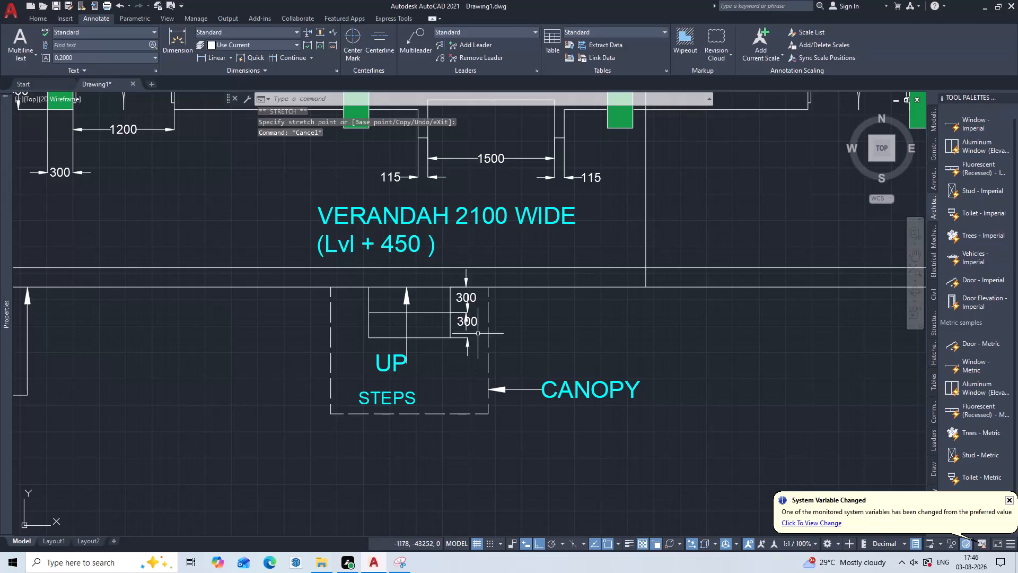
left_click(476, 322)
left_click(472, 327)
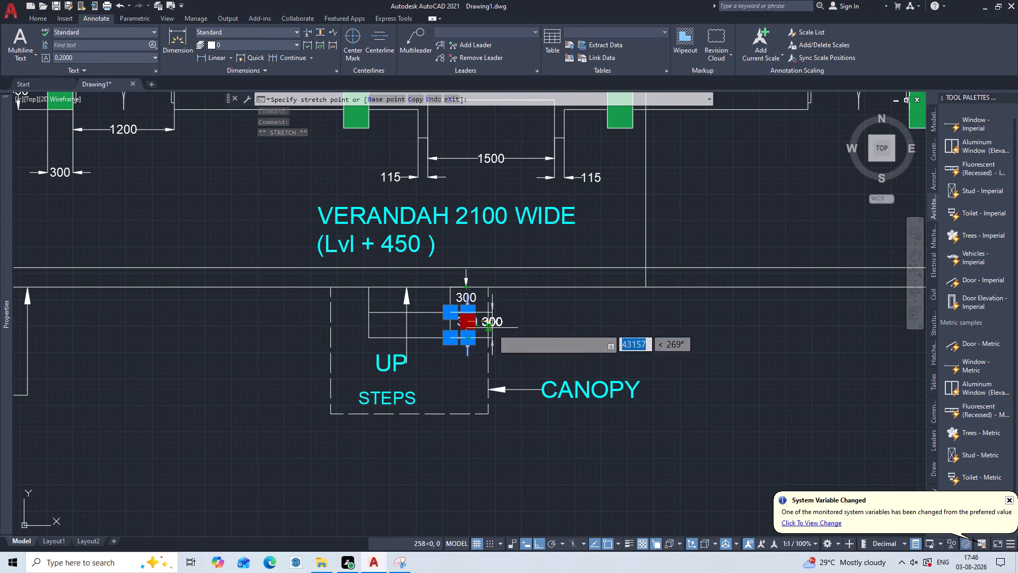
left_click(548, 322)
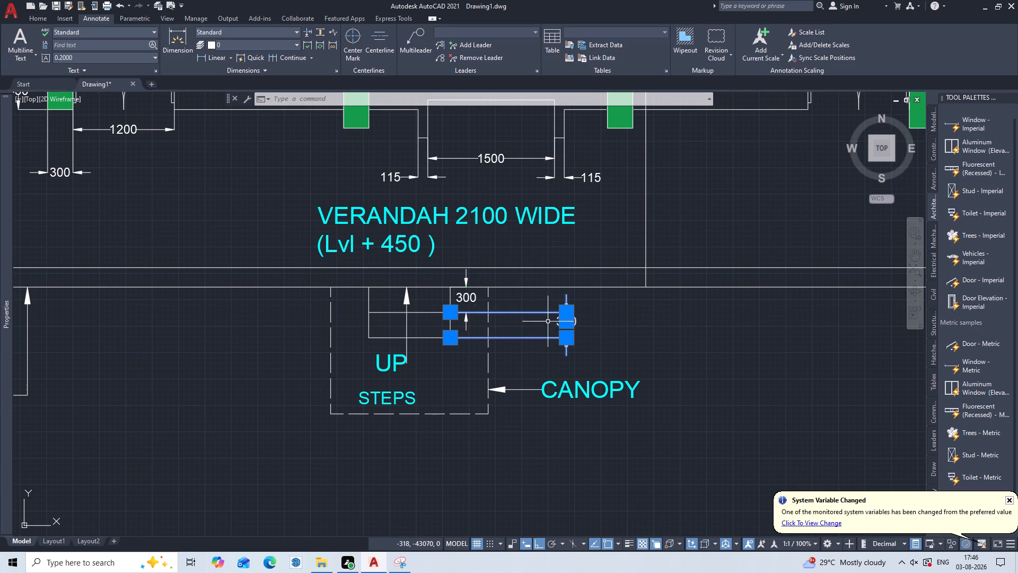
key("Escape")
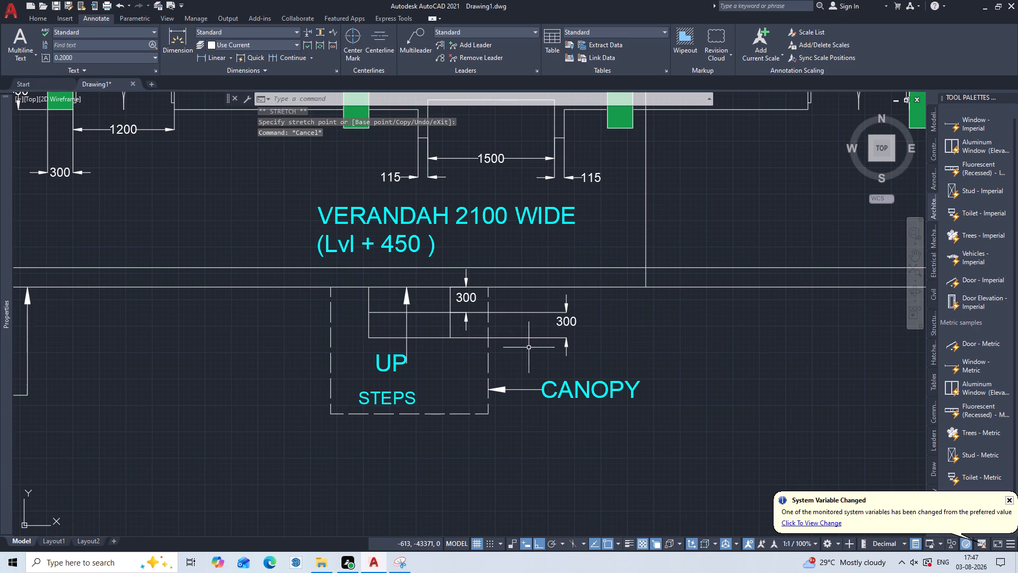
Bring the outer tread's dimension back close to the steps, slightly farther out than the inner one, and lower its text between its extension lines.
left_click(567, 319)
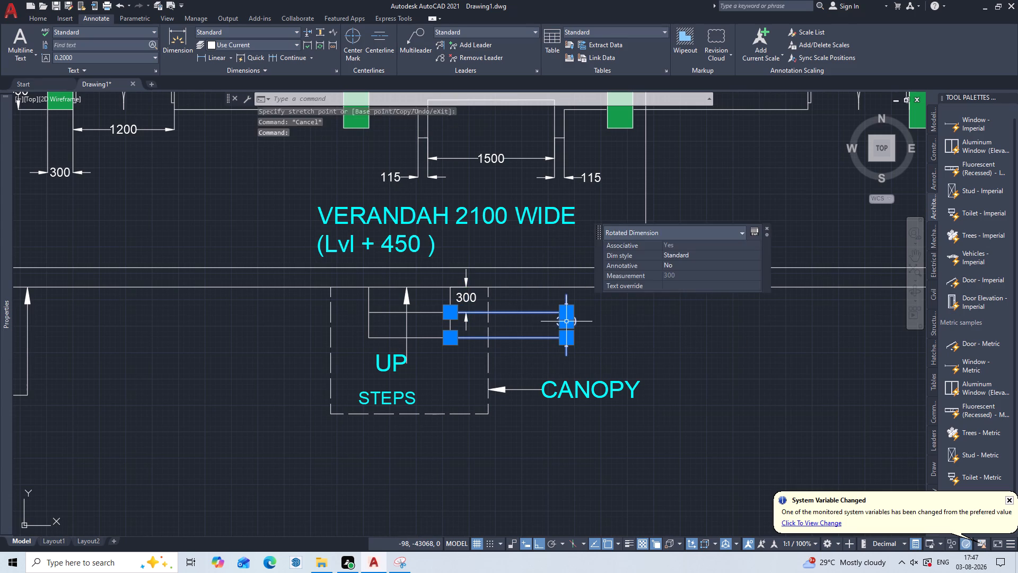
left_click(568, 318)
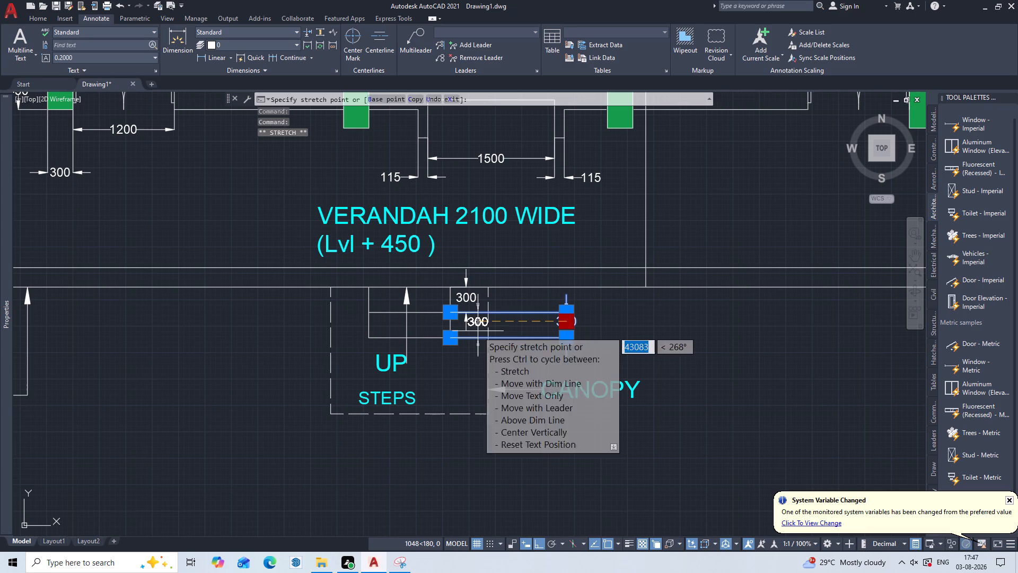
left_click(478, 332)
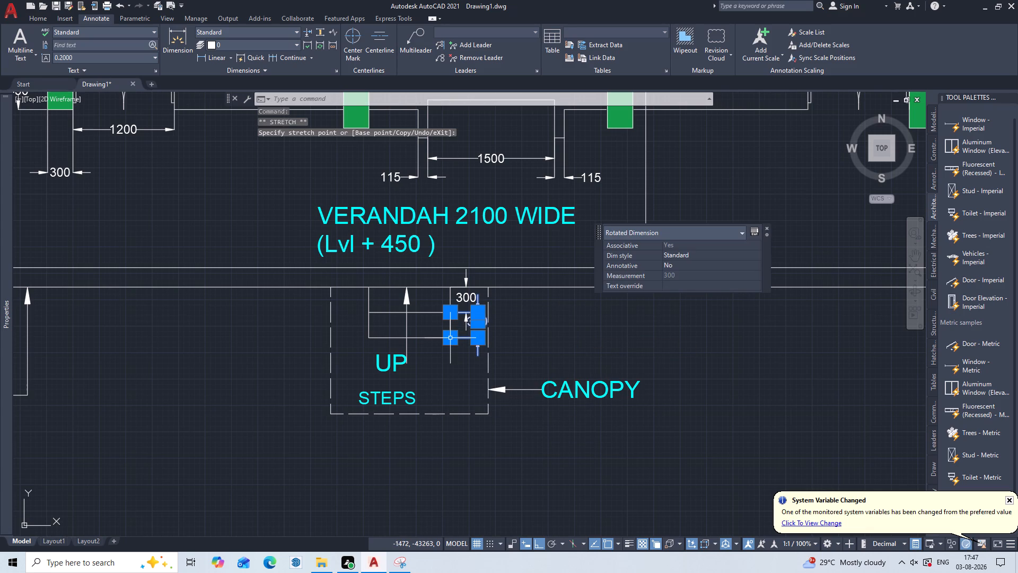
left_click(480, 344)
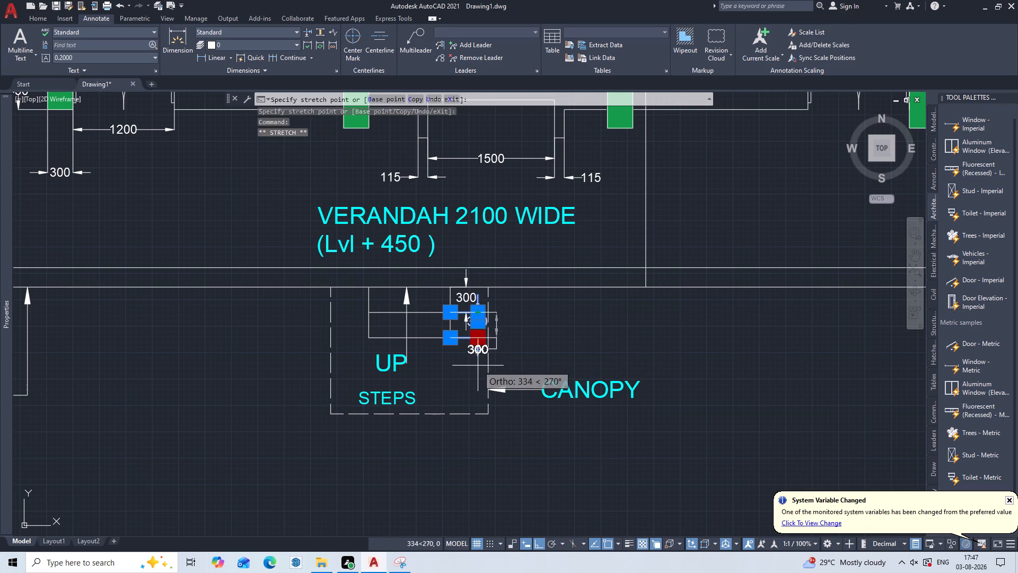
left_click(476, 348)
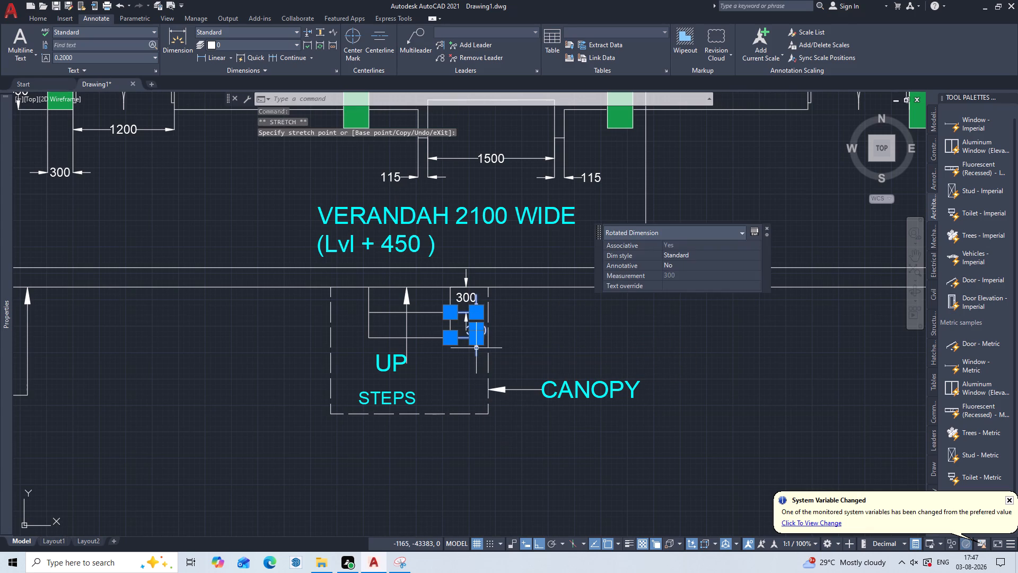
key("Escape")
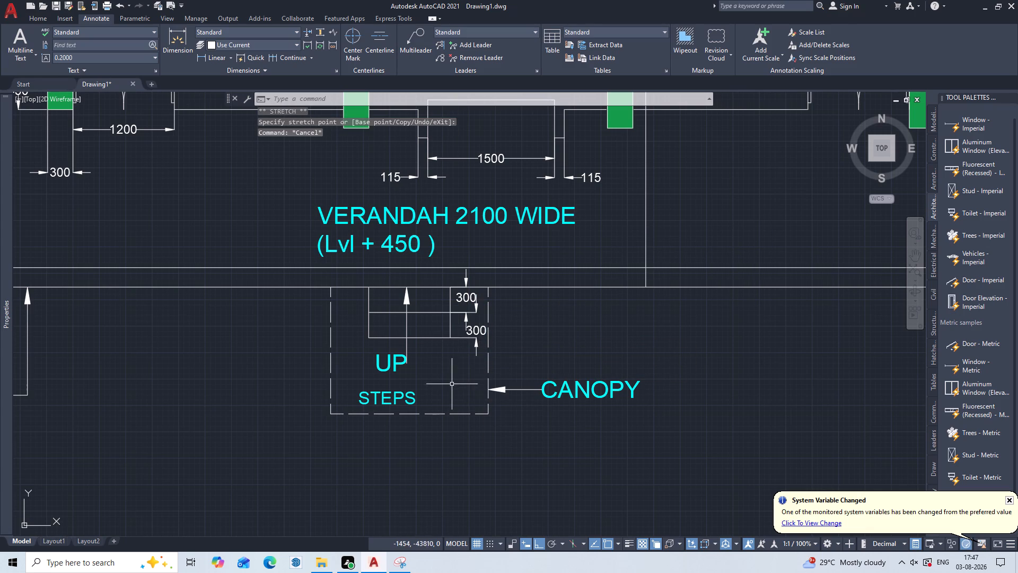
Extend both lines of the dining hall's dormitory-side wall past its corner column to the outer line of the verandah's dwarf wall.
scroll(554, 300, "down", 1)
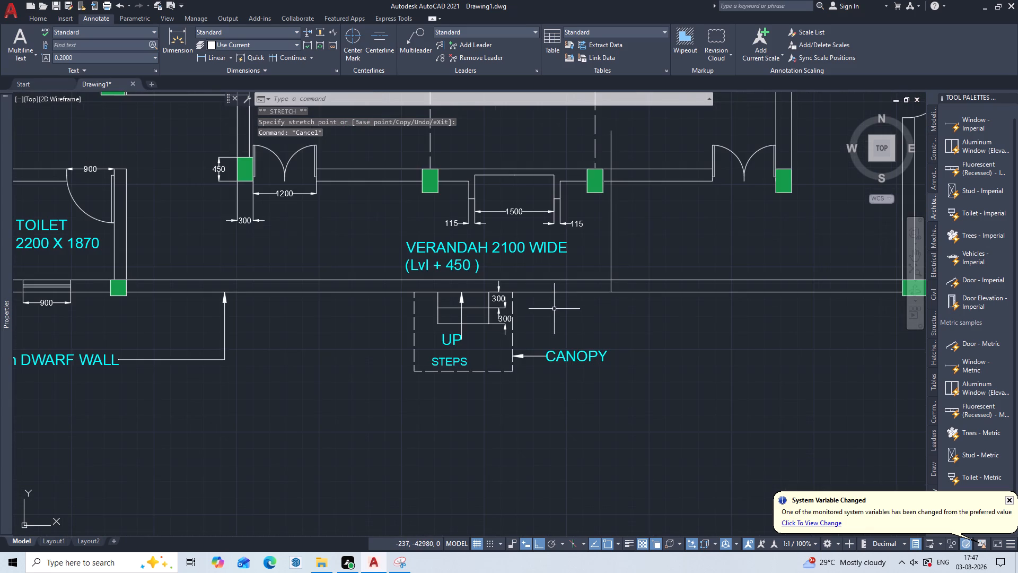
scroll(554, 310, "down", 1)
middle_click_drag(550, 310, 503, 412)
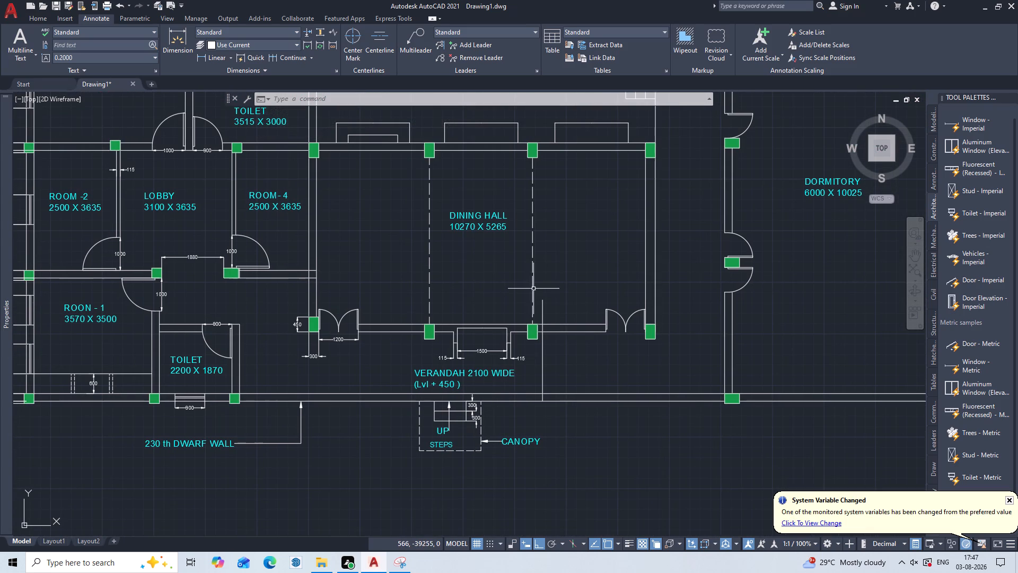
scroll(465, 292, "down", 1)
middle_click_drag(470, 284, 487, 426)
middle_click_drag(484, 407, 468, 280)
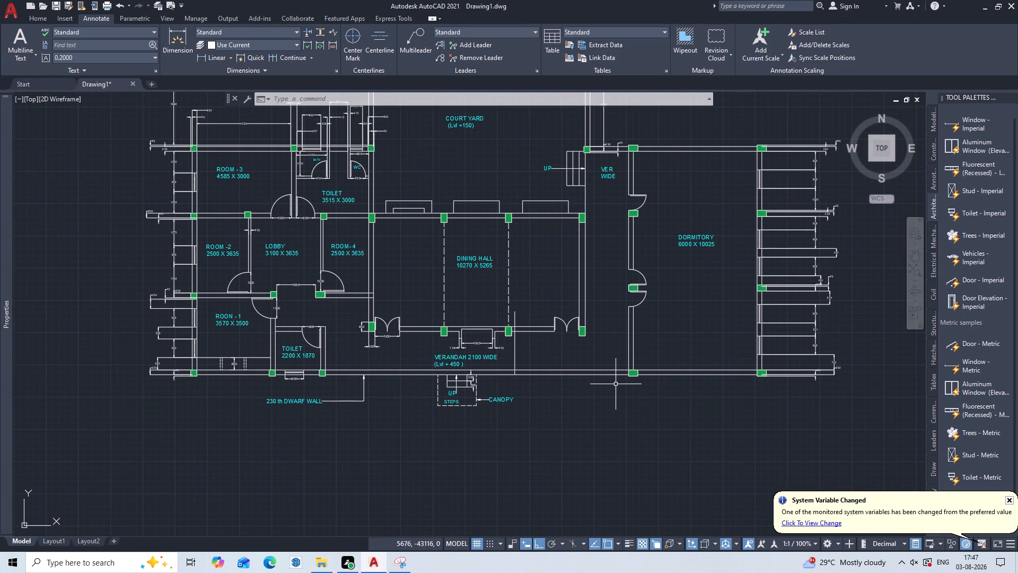
scroll(594, 344, "up", 2)
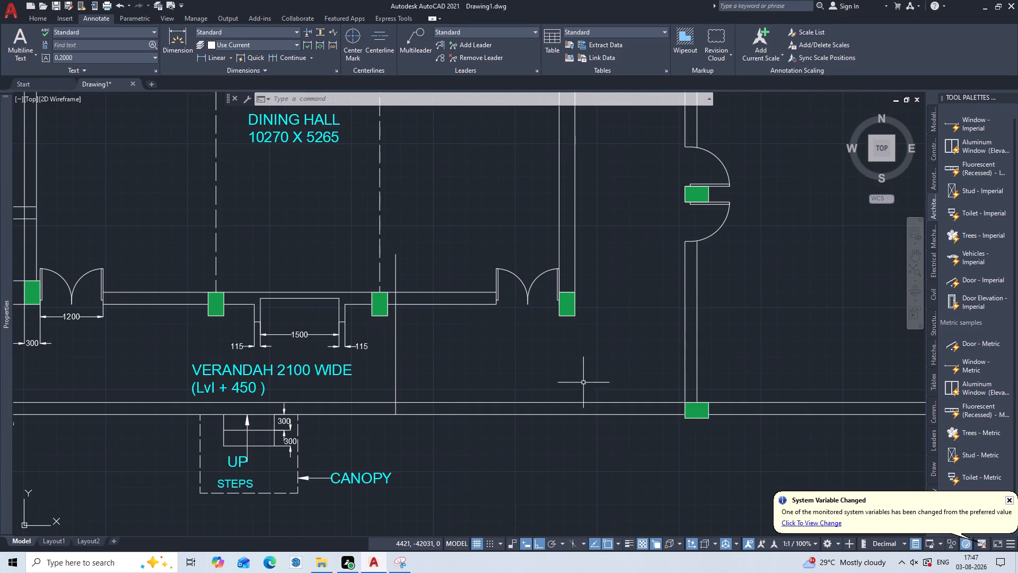
type("EX")
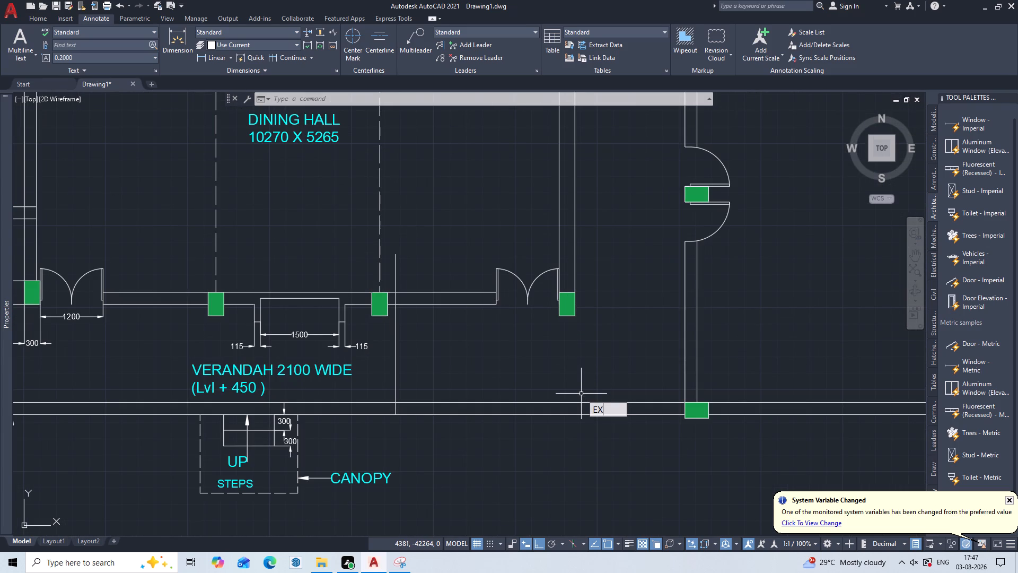
key("Return")
left_click(545, 231)
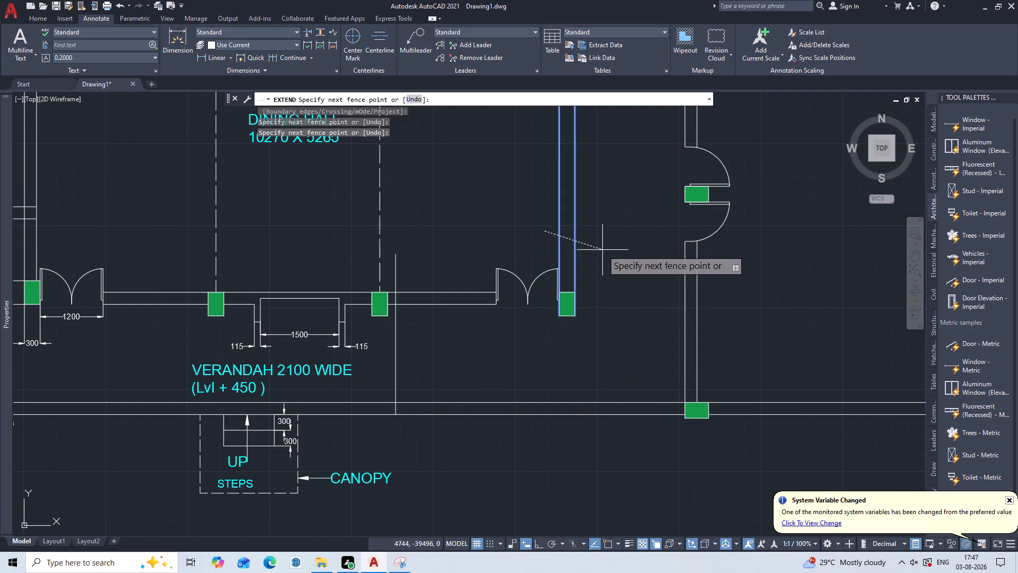
left_click(613, 254)
left_click(548, 236)
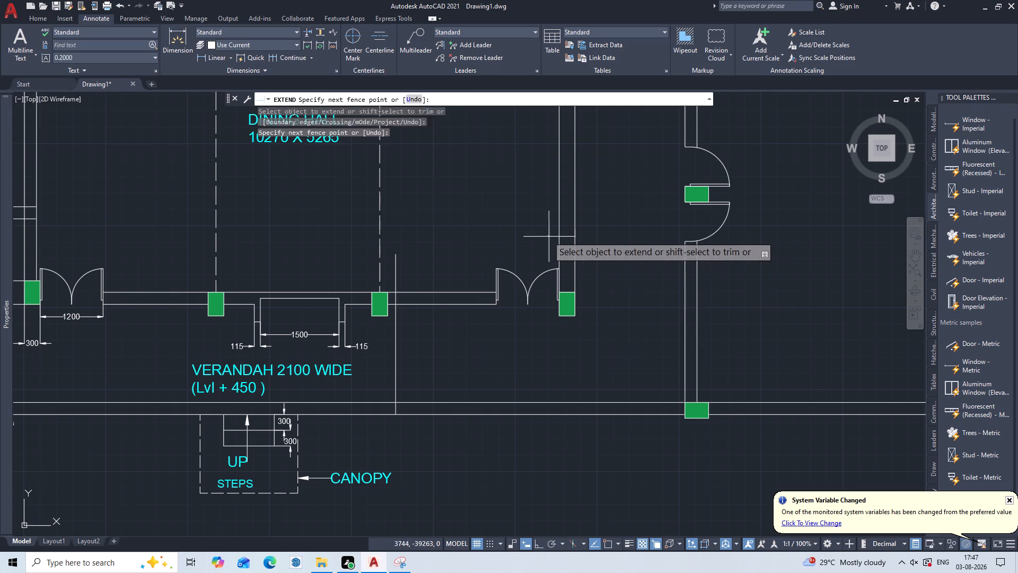
left_click(621, 263)
left_click_drag(532, 364, 550, 368)
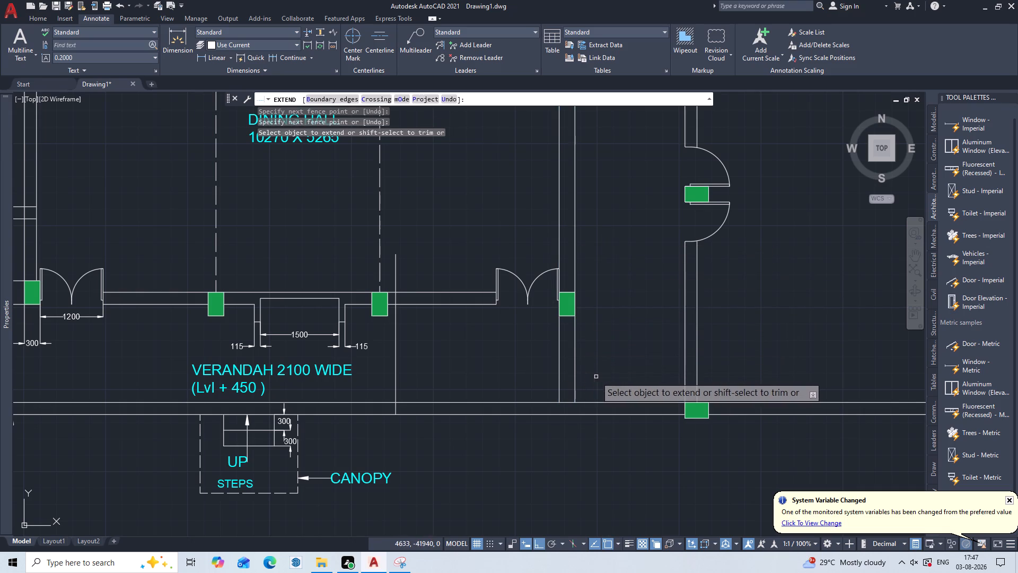
left_click(599, 377)
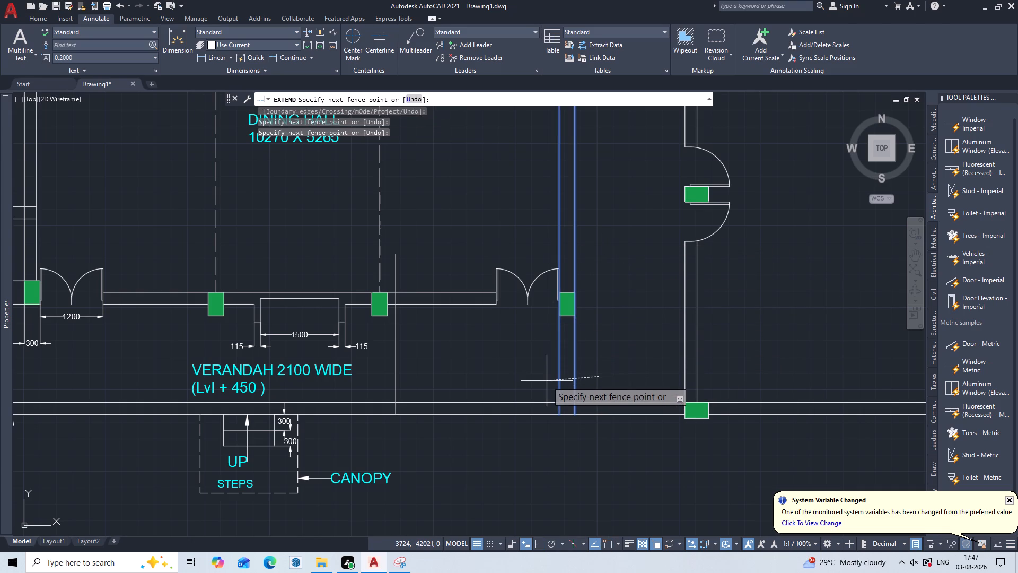
left_click(547, 381)
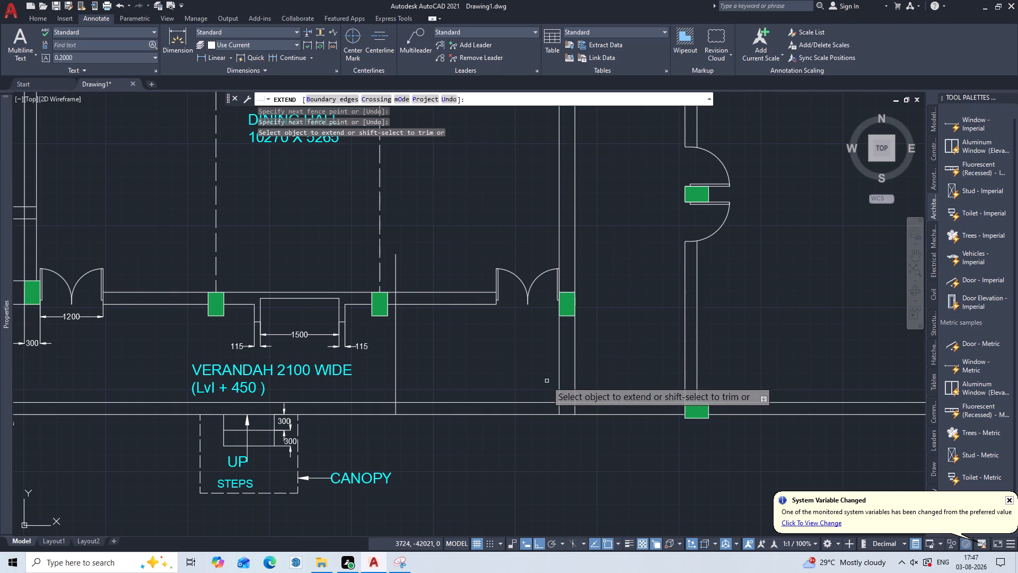
key("Escape")
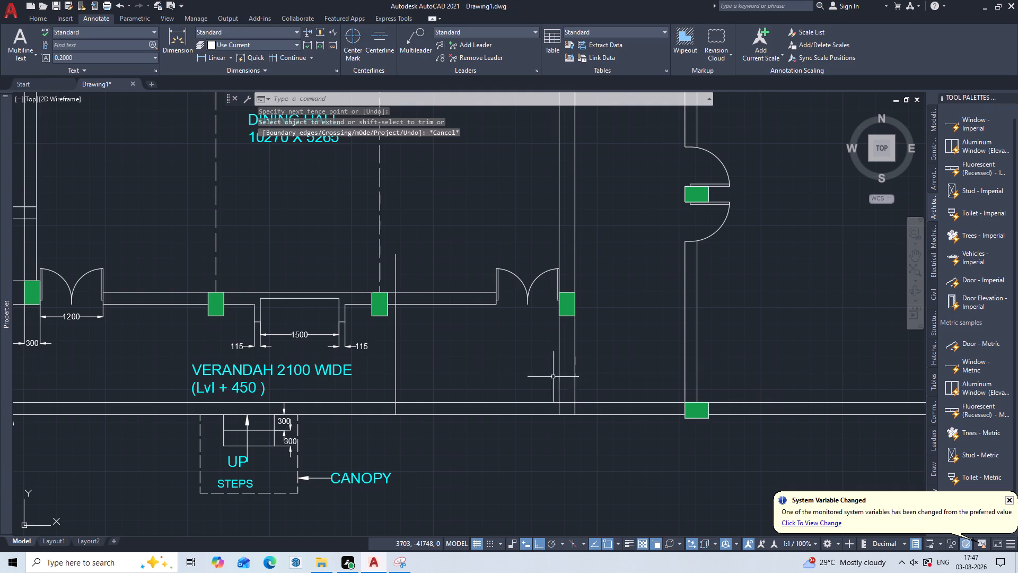
Draw two crossing diagonals between the corners of the rectangle where the extended lines cross the verandah's dwarf wall.
scroll(562, 406, "up", 1)
middle_click_drag(562, 406, 557, 364)
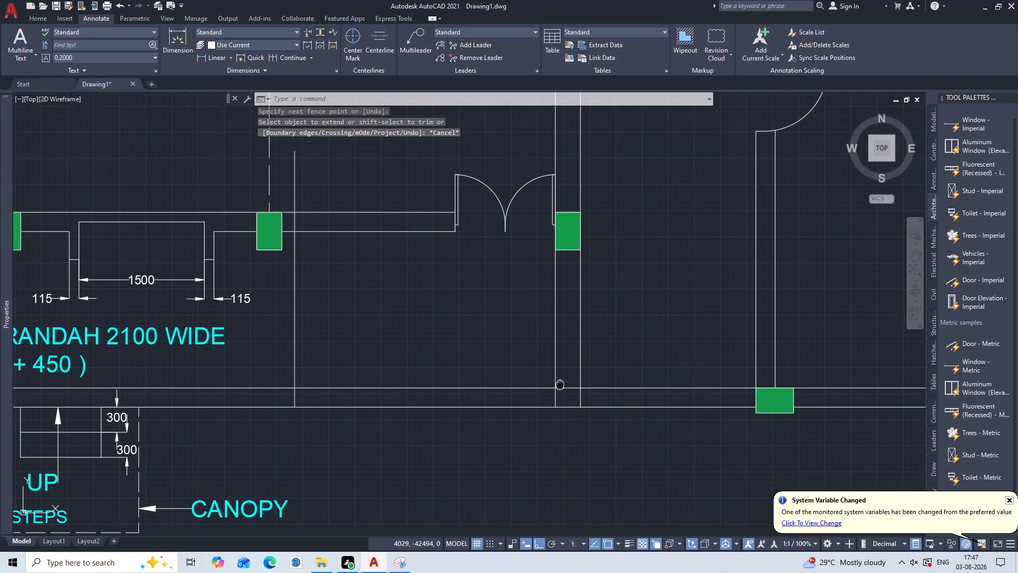
middle_click_drag(557, 364, 544, 281)
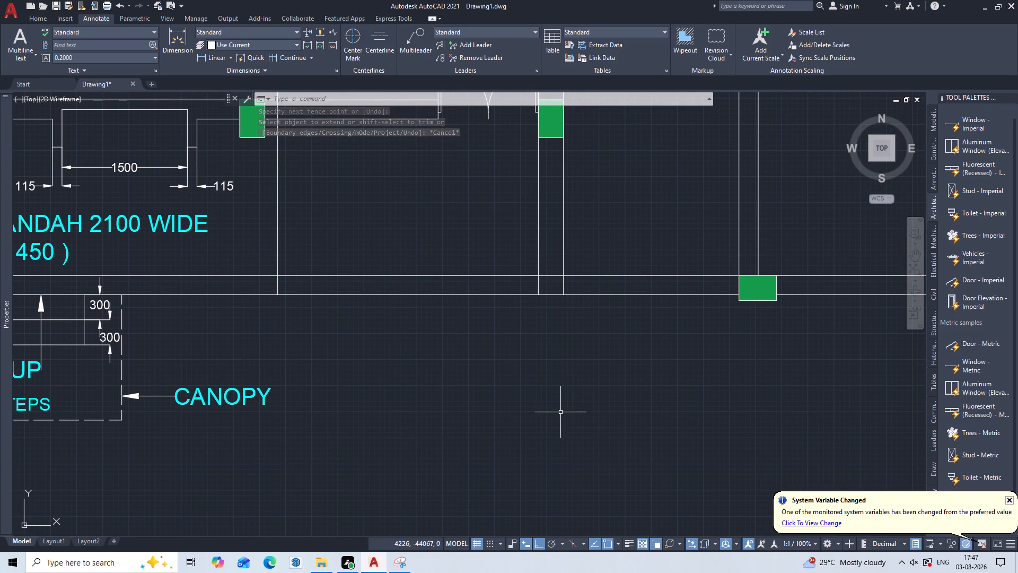
scroll(565, 272, "up", 2)
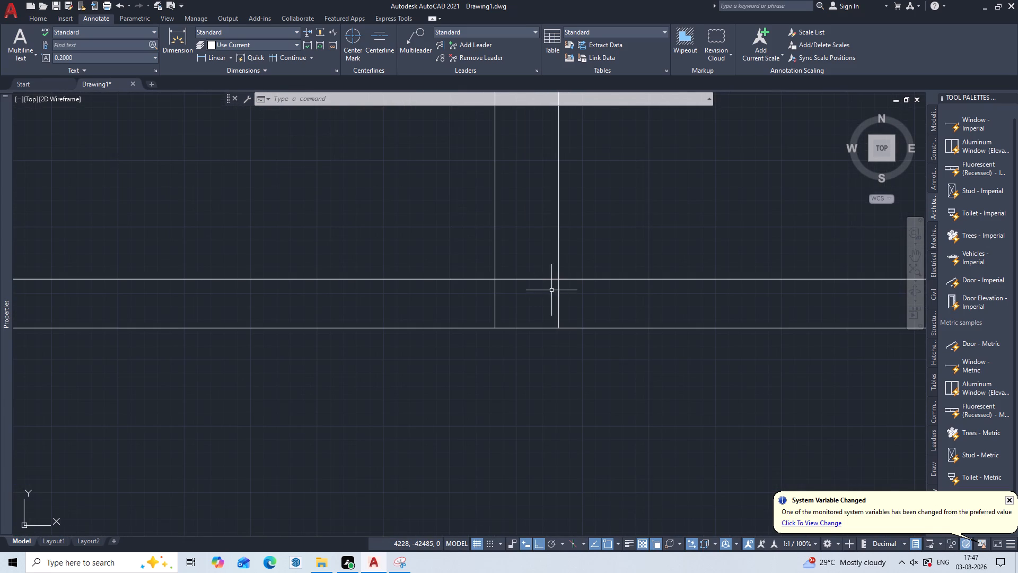
key("l")
key("Return")
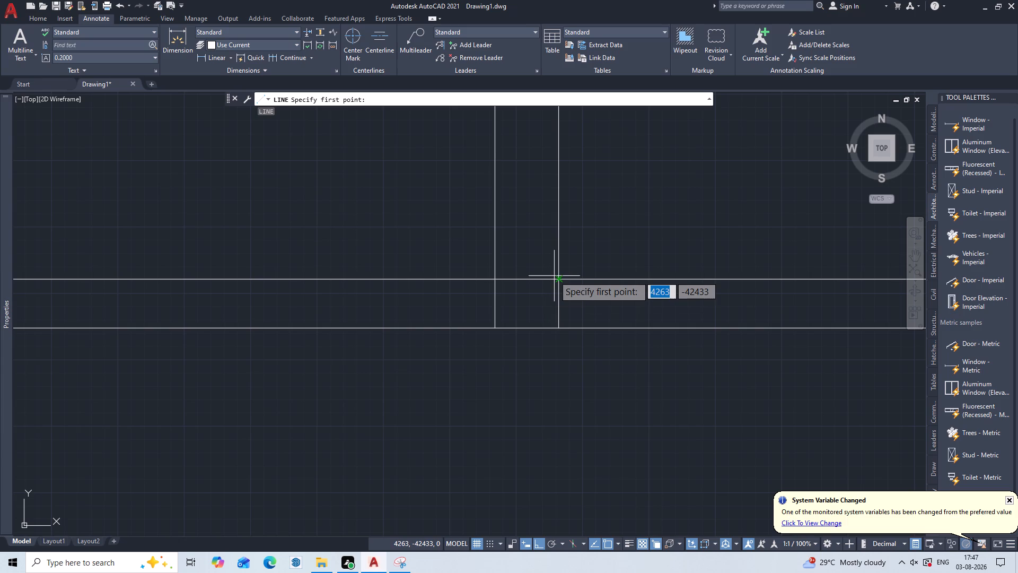
left_click(556, 280)
left_click(496, 327)
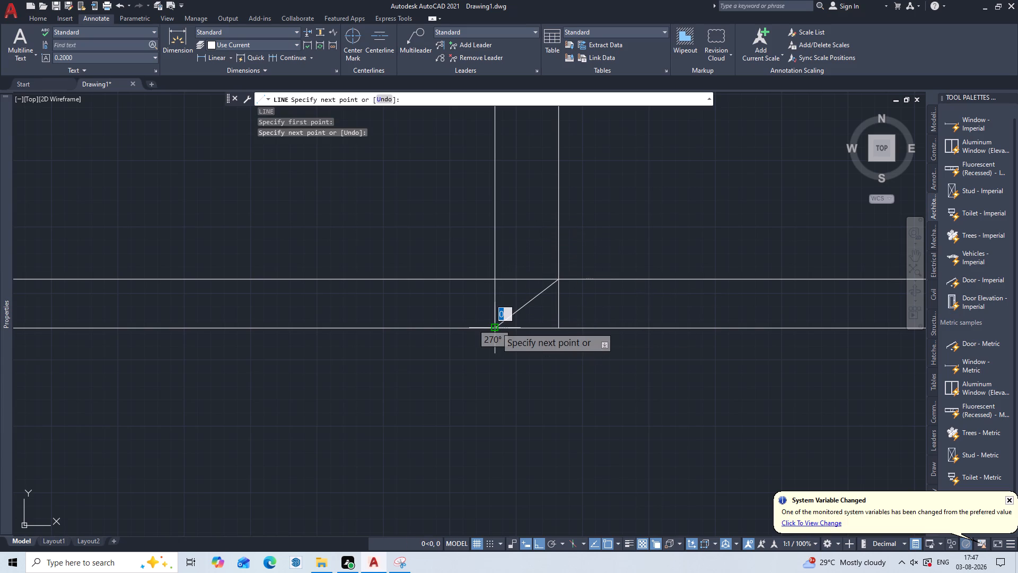
key("Escape")
key("Return")
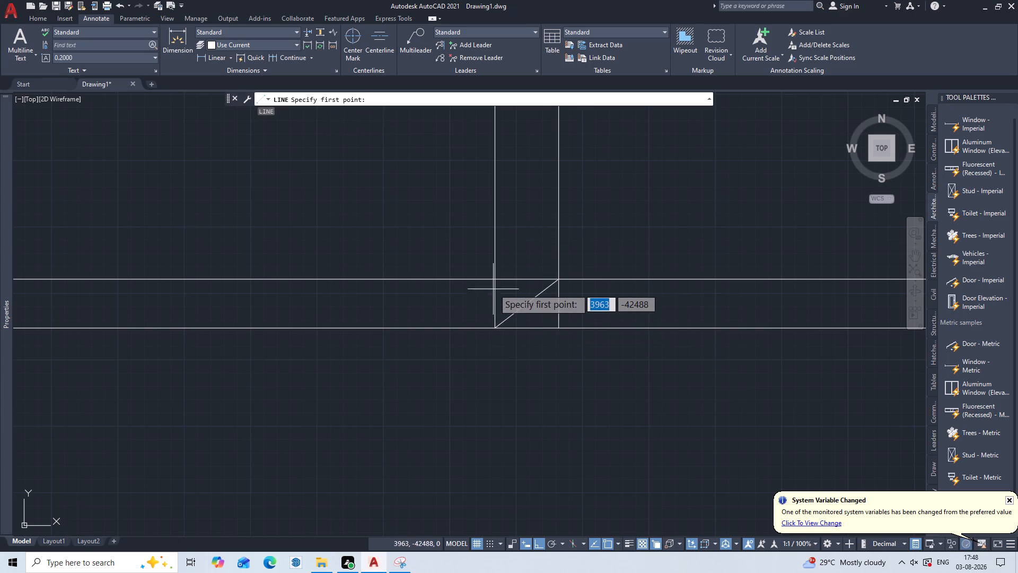
left_click(494, 280)
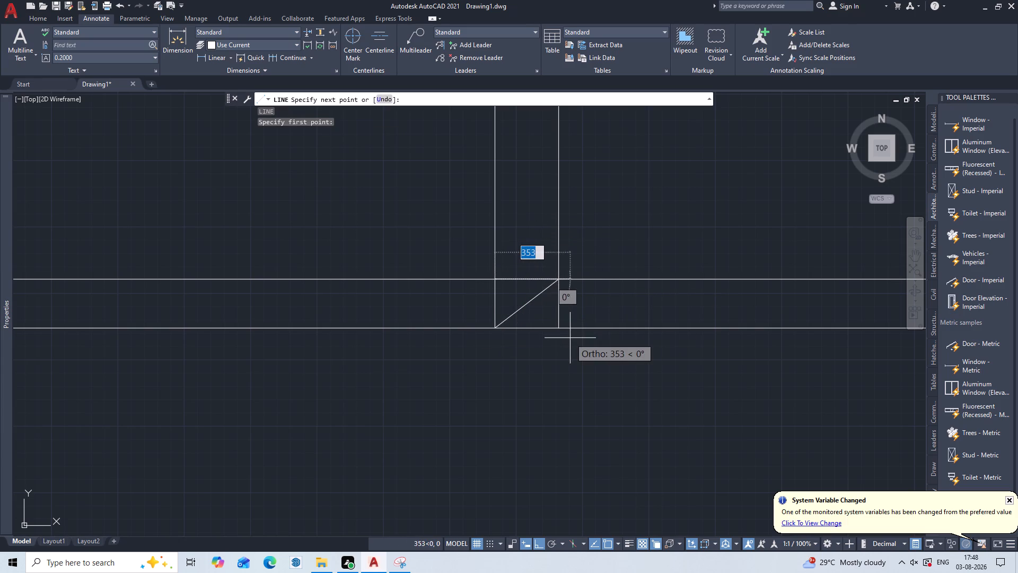
left_click(560, 331)
key("Escape")
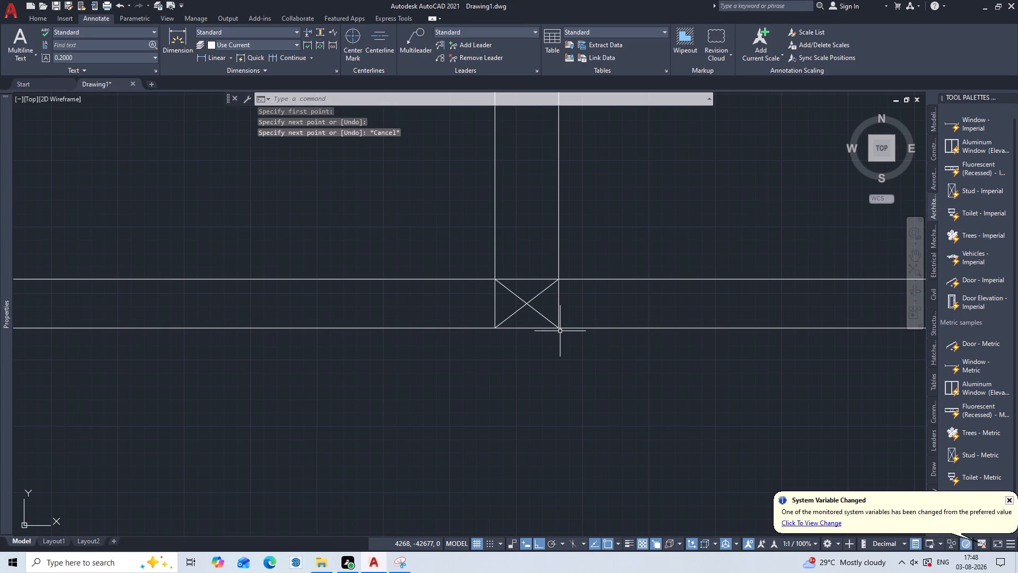
Draw a circle of radius 115 centred on the intersection of the two diagonals in the dwarf wall.
key("c")
key("Return")
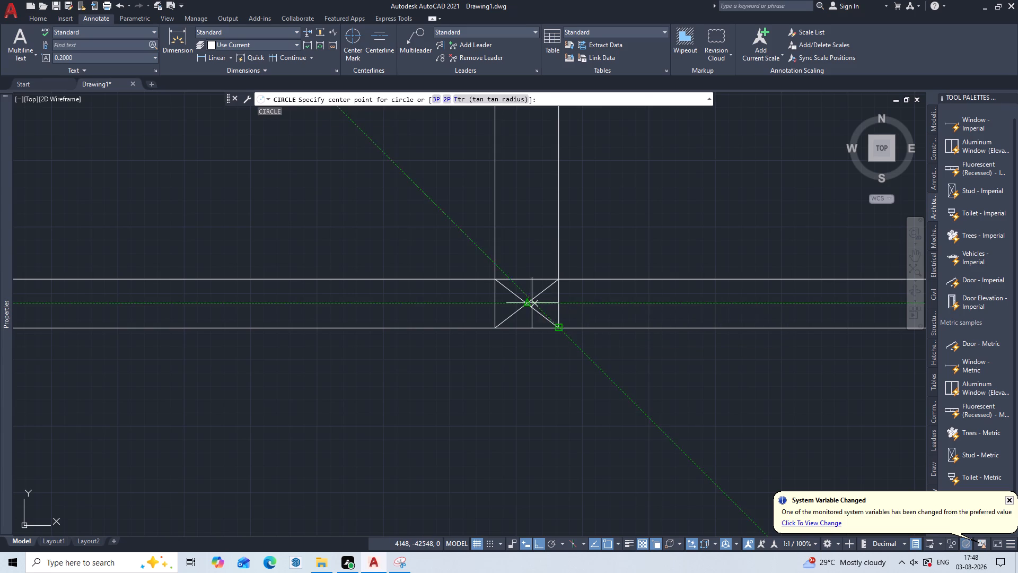
left_click(529, 303)
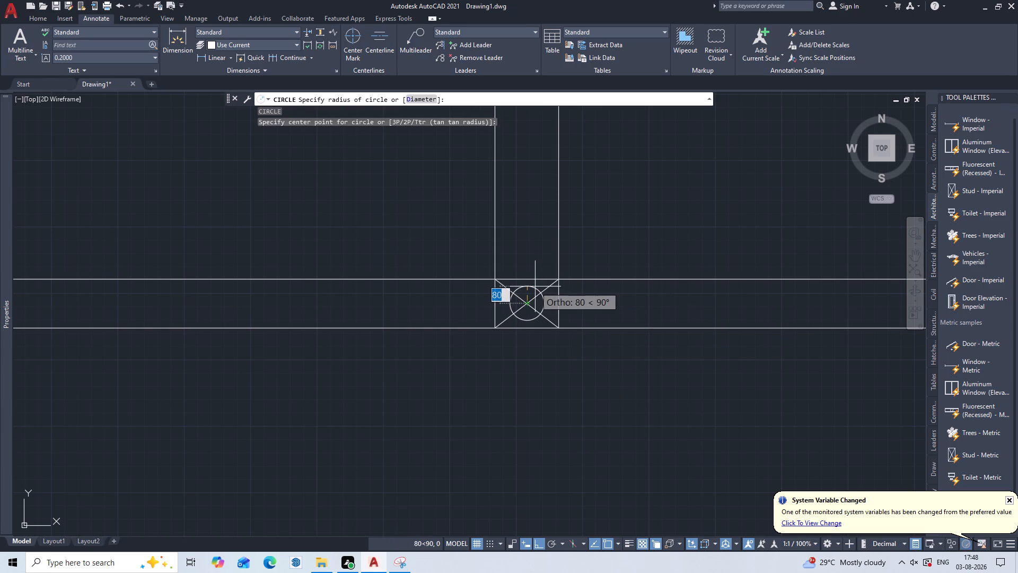
type("115")
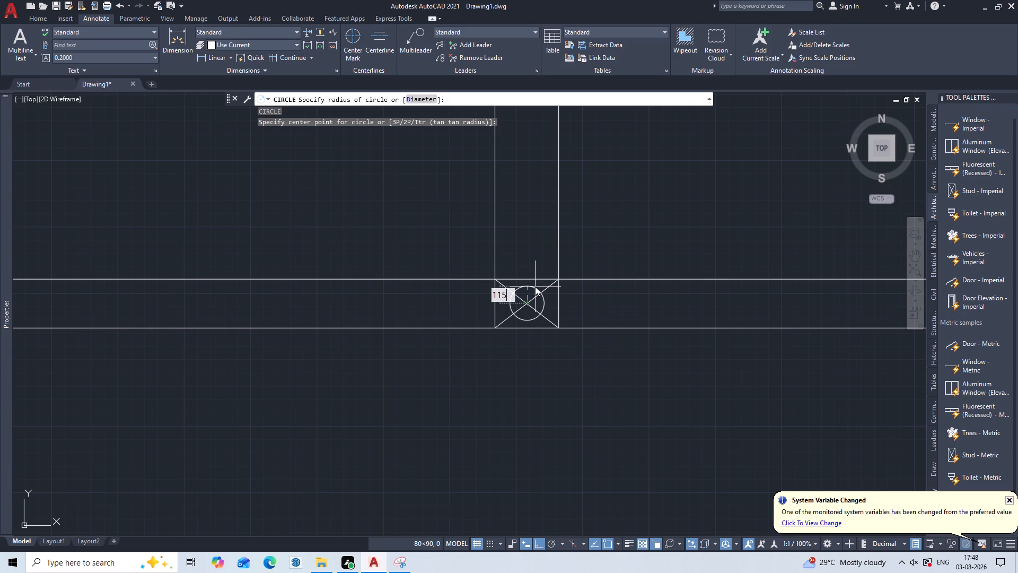
key("Return")
key("Escape")
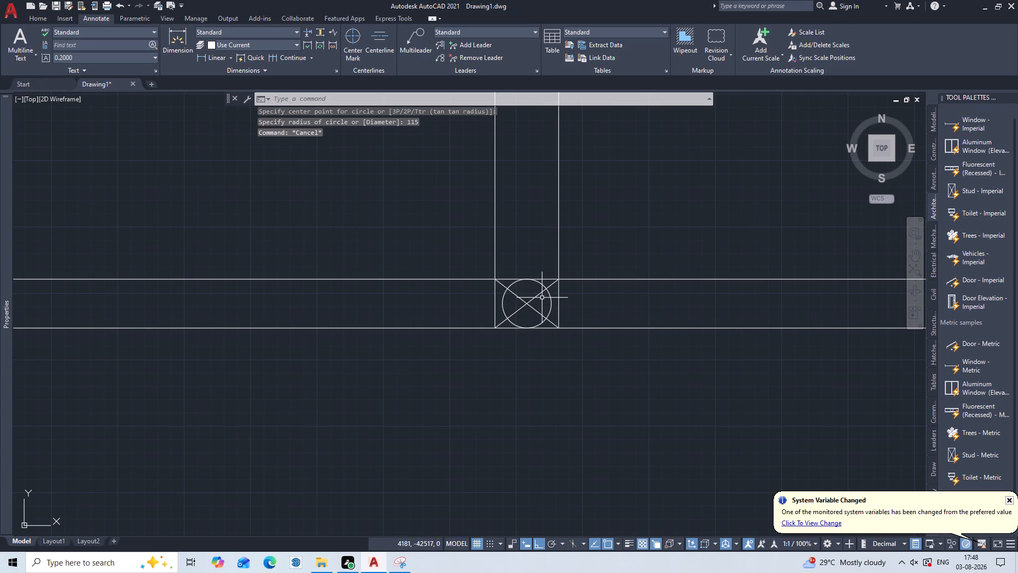
Trim away the parts of both diagonals that lie inside the circle in the verandah's dwarf wall.
type("TR")
key("Return")
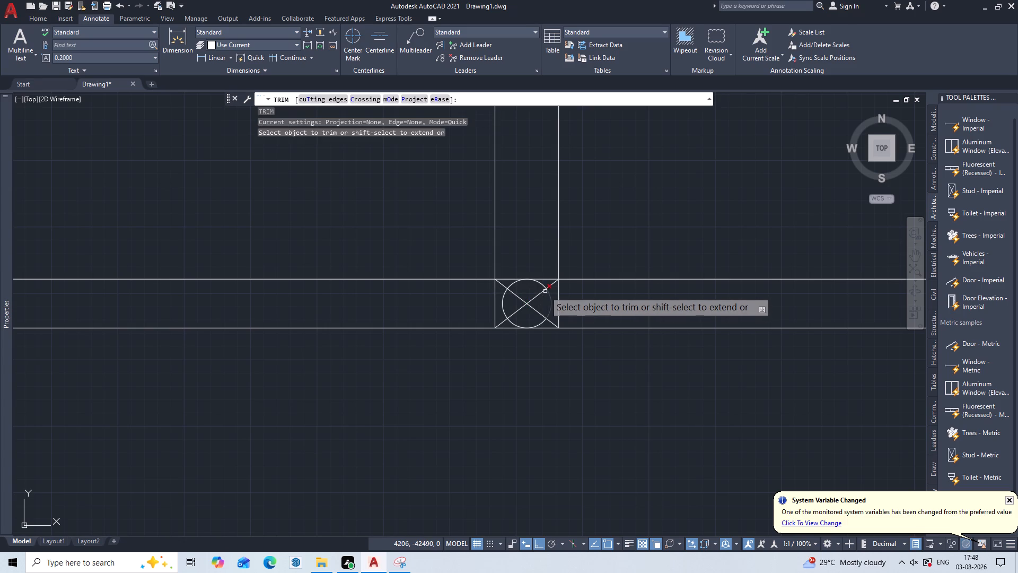
left_click(540, 292)
left_click(534, 300)
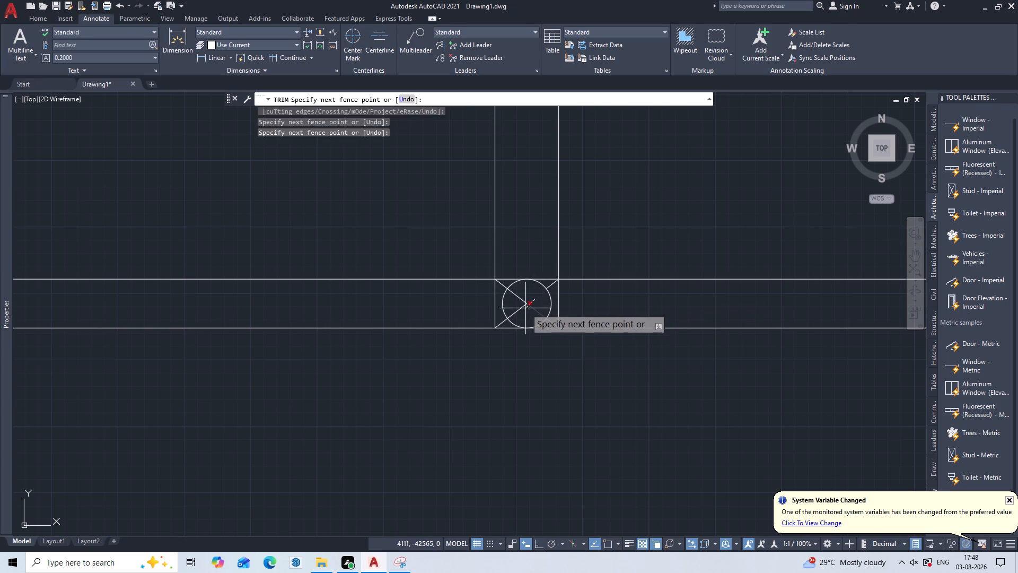
left_click(524, 311)
left_click(520, 311)
left_click(522, 300)
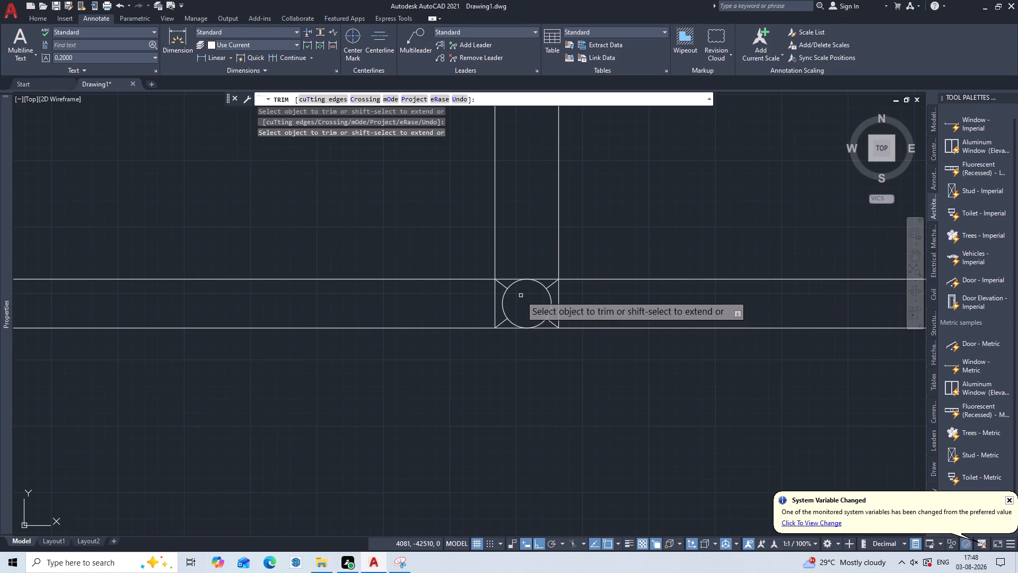
Trim off the four remaining diagonal pieces between the circle and the corners of its surrounding rectangle.
scroll(522, 297, "up", 3)
left_click(440, 231)
left_click(431, 263)
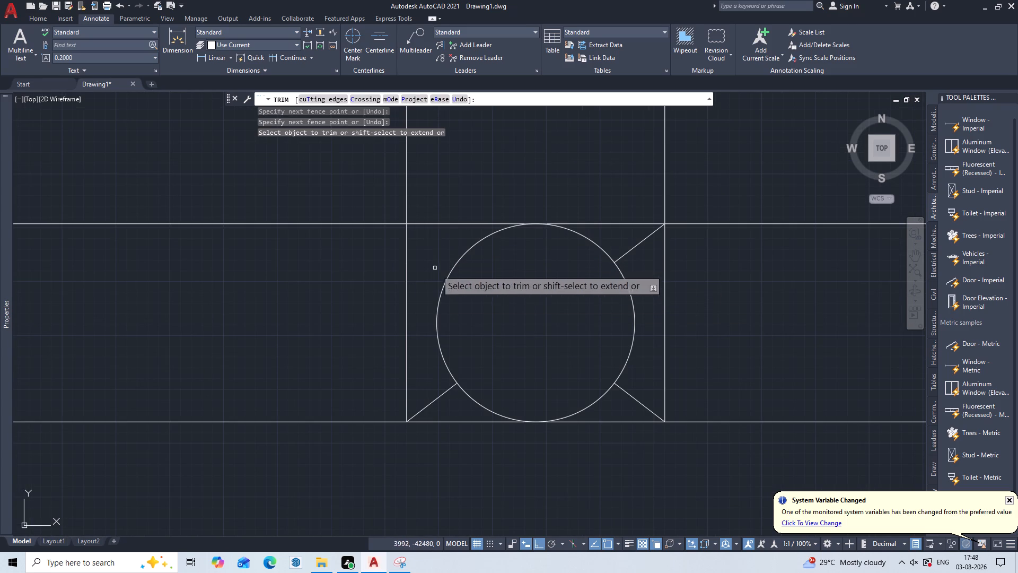
left_click(411, 399)
double_click(438, 405)
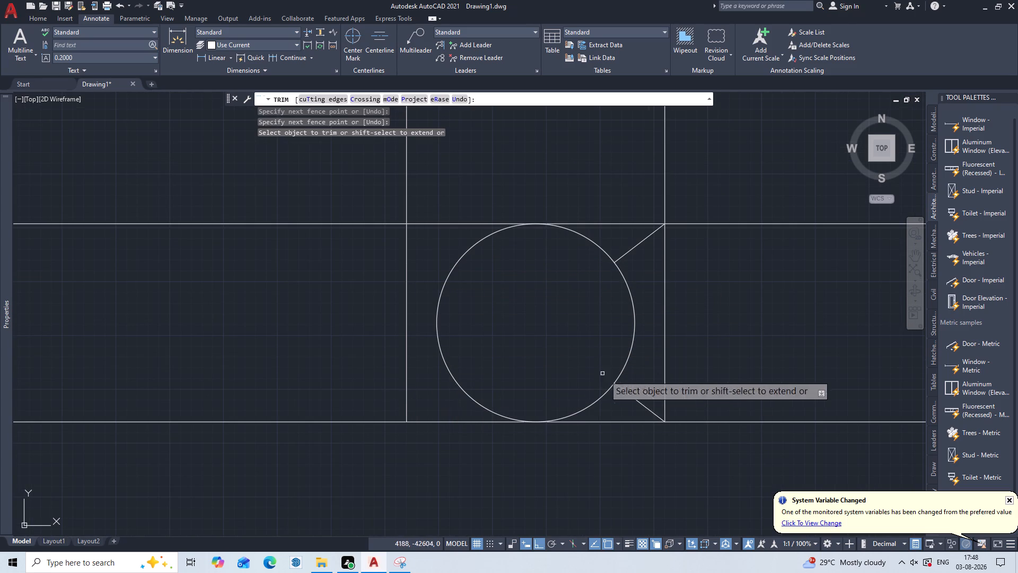
left_click(654, 390)
left_click_drag(618, 417, 626, 409)
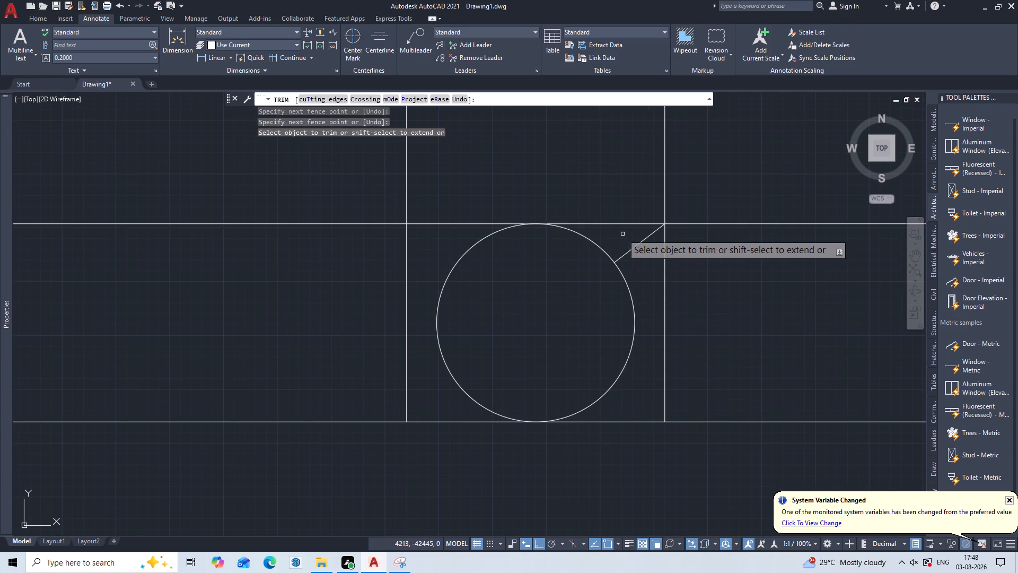
left_click_drag(623, 239, 631, 246)
left_click(650, 268)
key("Escape")
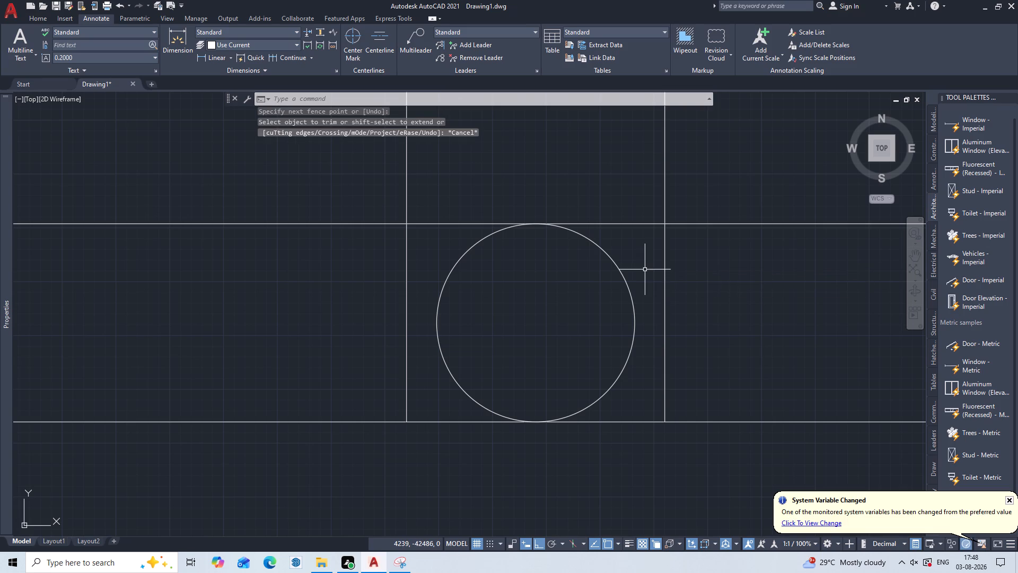
Trim both extended wall lines across the verandah, between the dining hall's corner column and the inner line of the dwarf wall.
scroll(633, 290, "down", 2)
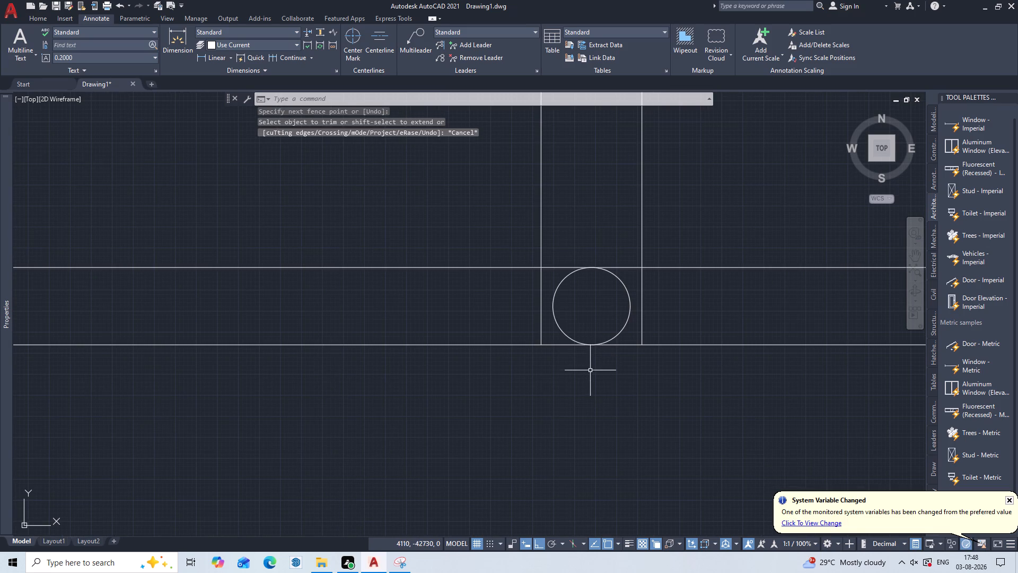
scroll(590, 308, "down", 1)
middle_click_drag(600, 232, 557, 361)
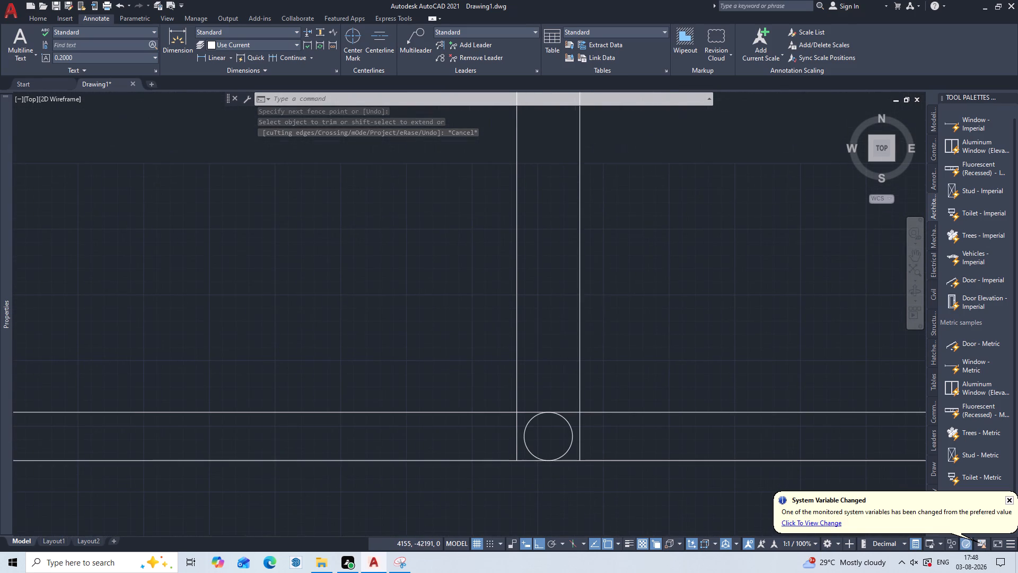
left_click(615, 285)
left_click(488, 344)
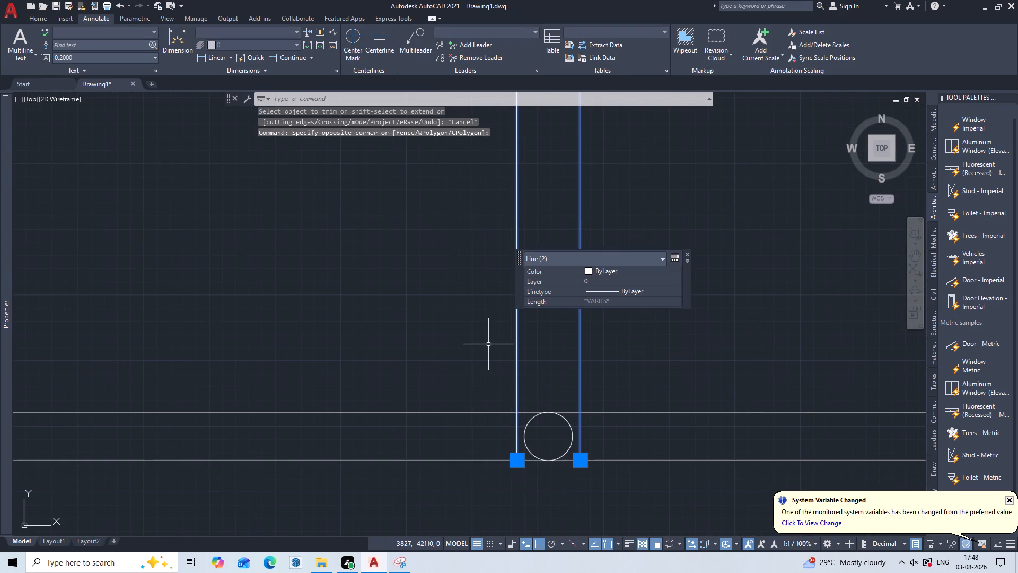
scroll(488, 344, "down", 3)
key("Escape")
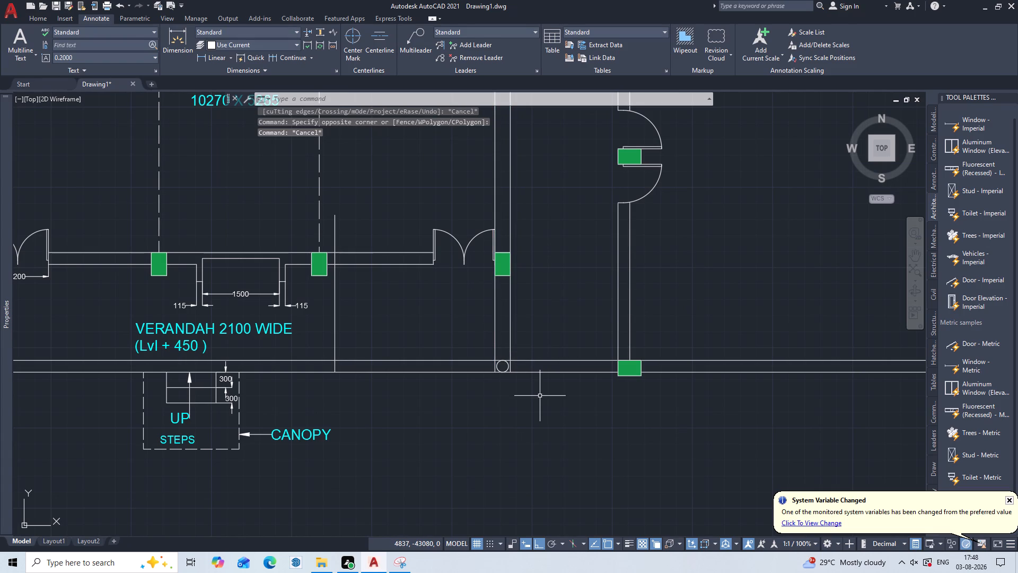
type("TR")
key("Return")
left_click_drag(534, 314, 532, 311)
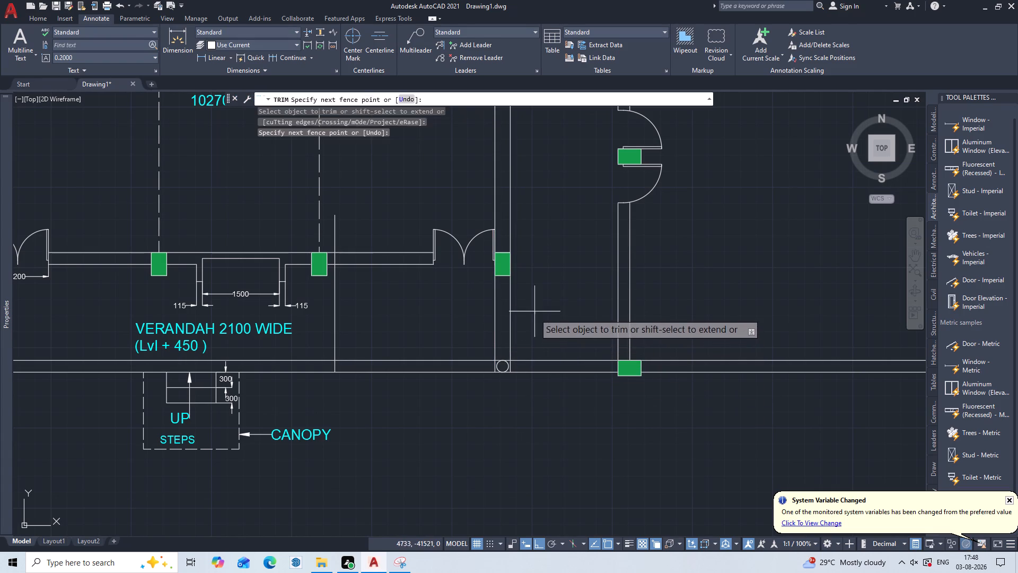
left_click_drag(532, 311, 519, 315)
left_click(458, 330)
left_click(562, 309)
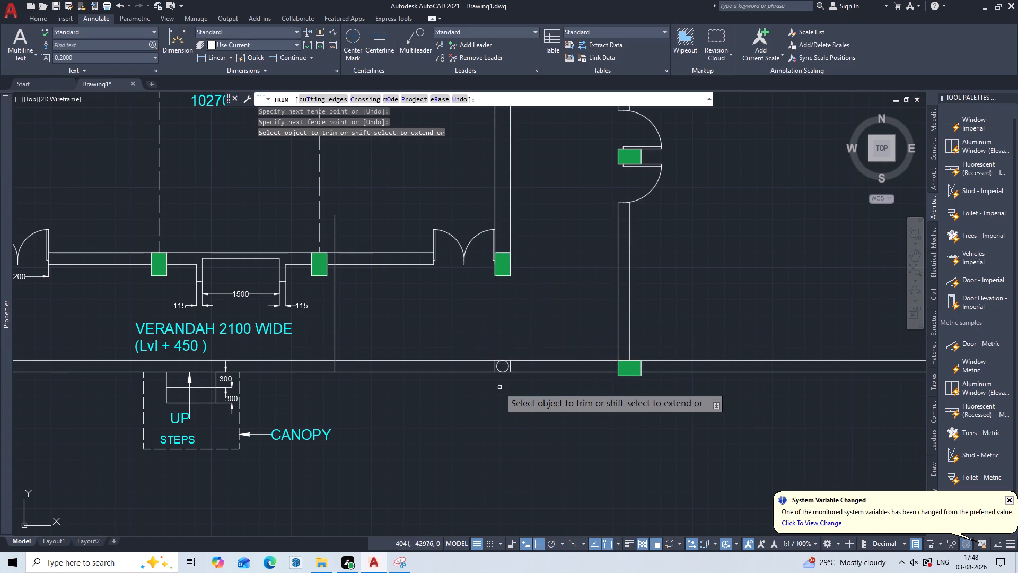
Trim away the two short line pieces left across the dwarf wall on either side of the circle.
scroll(497, 370, "up", 6)
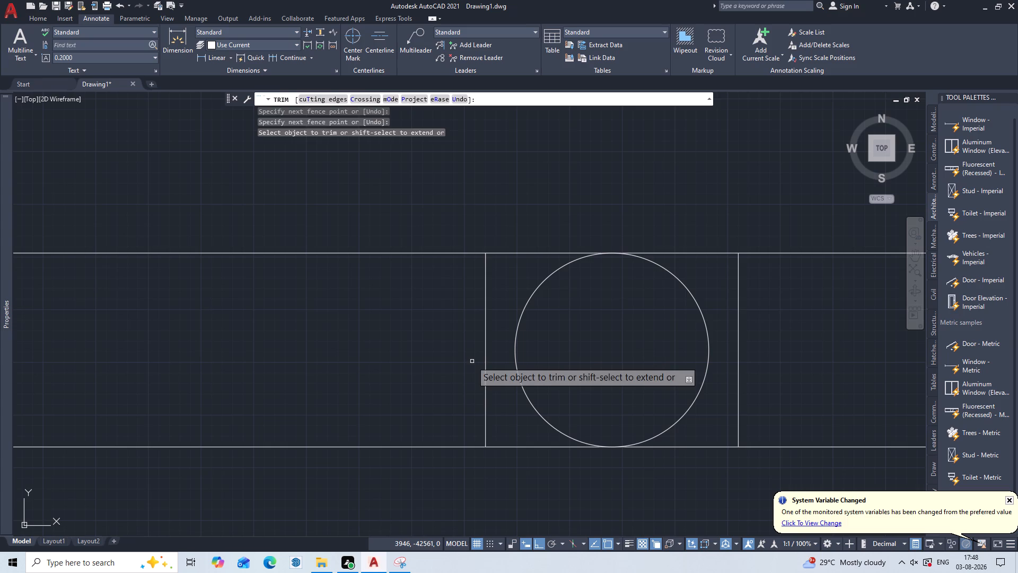
left_click(471, 363)
left_click(502, 424)
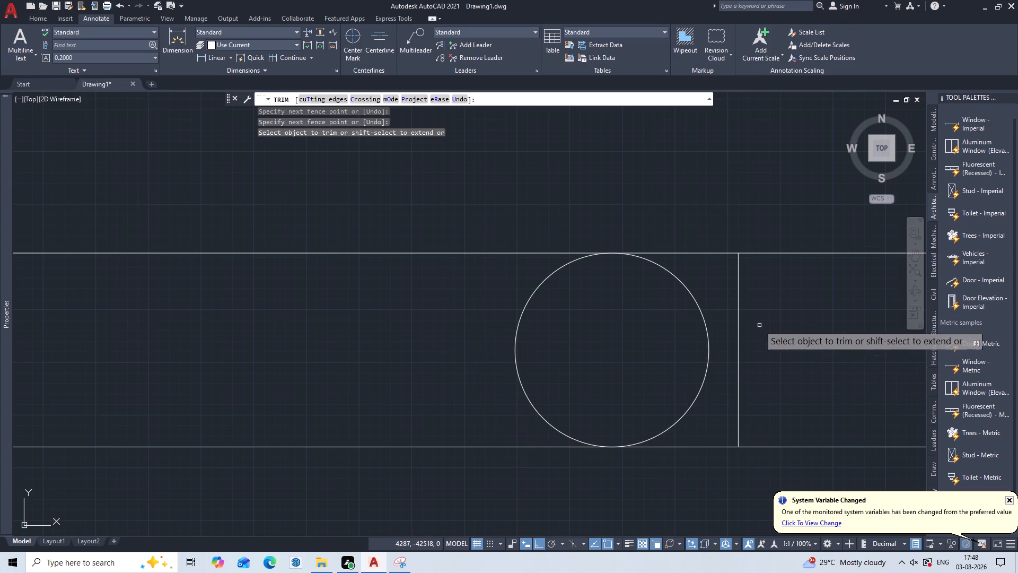
left_click(759, 325)
double_click(727, 366)
key("Escape")
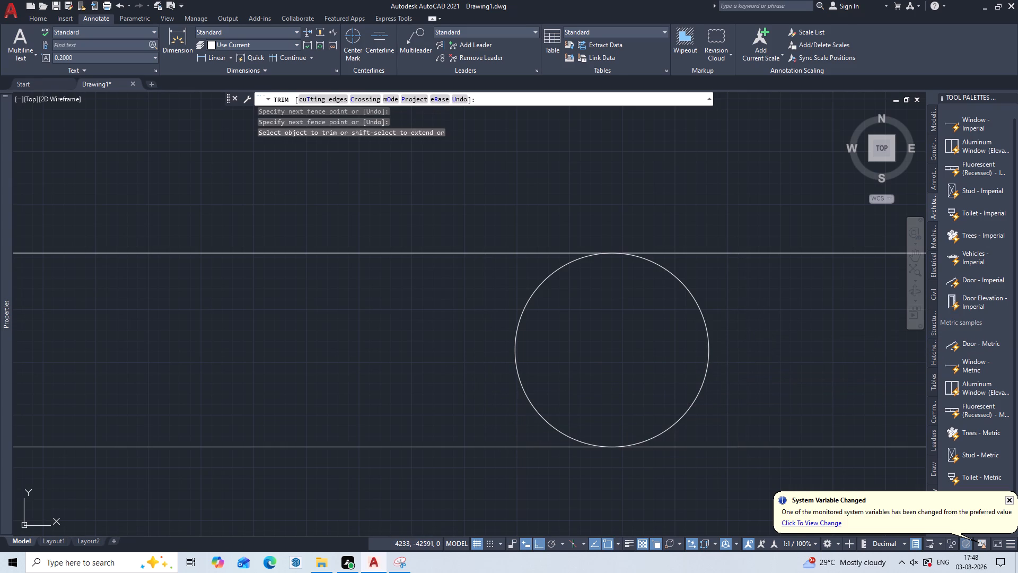
Delete the stray solid line crossing the verandah beside the column nearest the 1500 opening, on the circle's side.
scroll(713, 386, "down", 4)
middle_click_drag(609, 442, 708, 380)
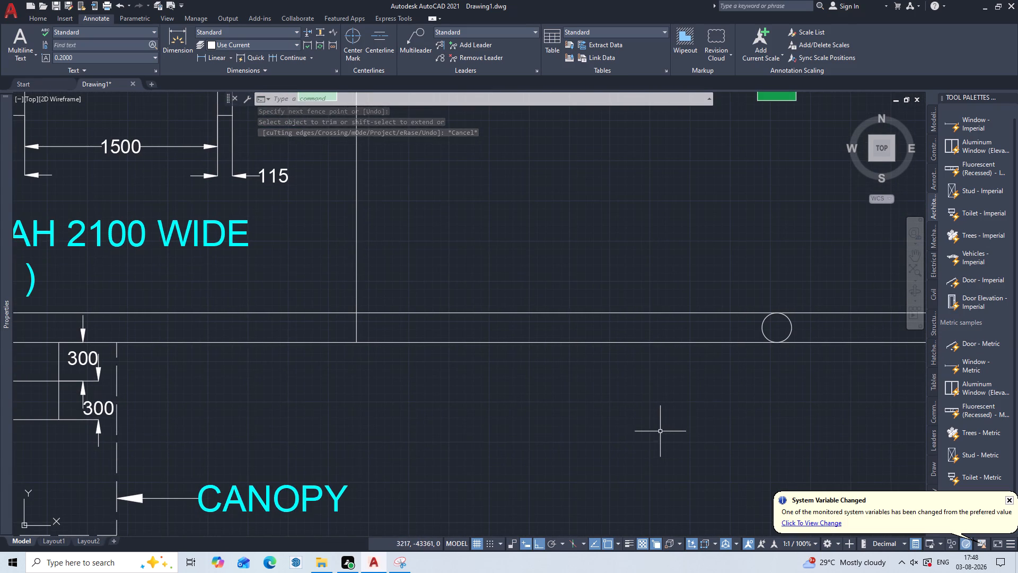
scroll(656, 429, "down", 2)
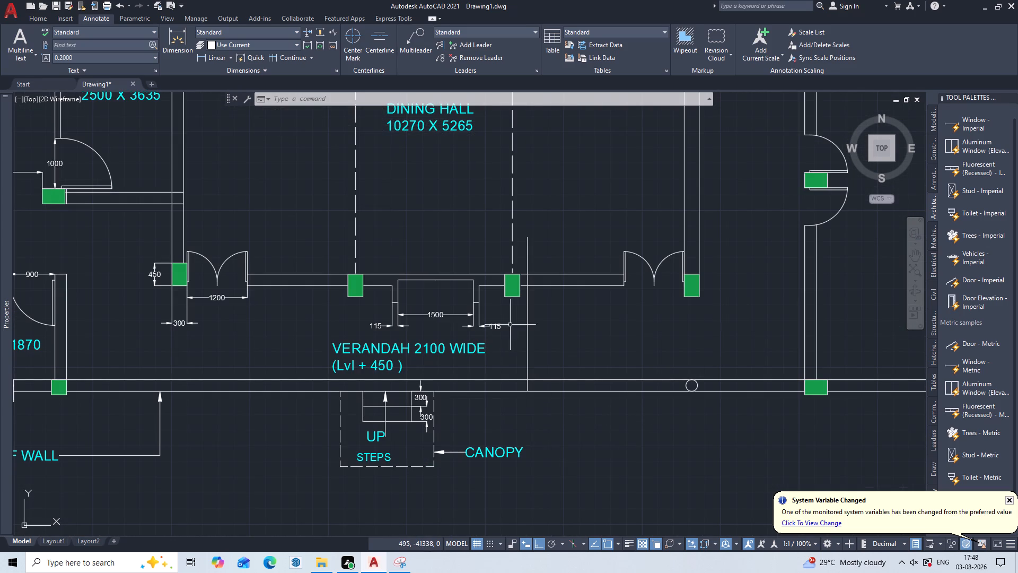
left_click(551, 337)
left_click(519, 352)
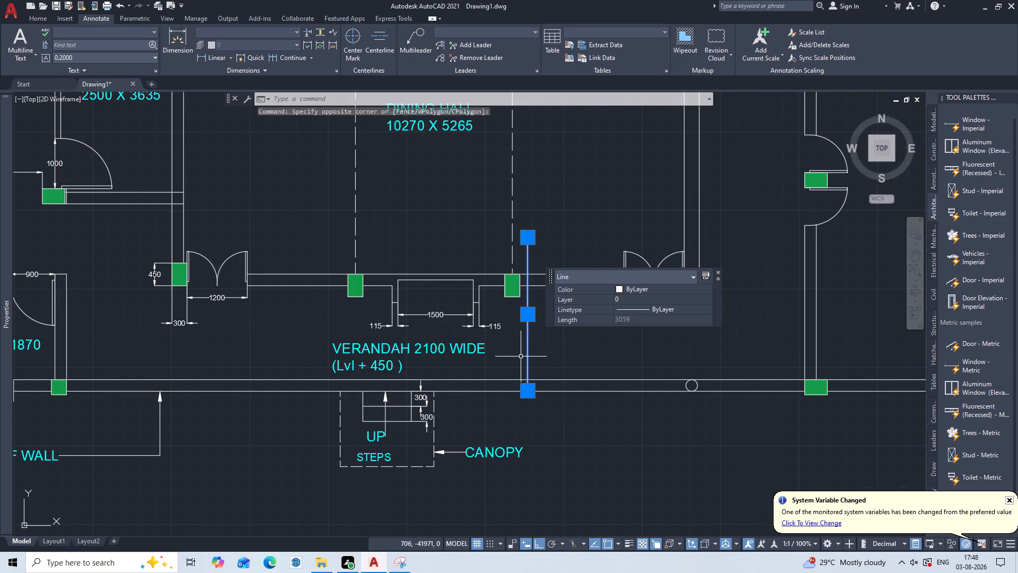
key("Delete")
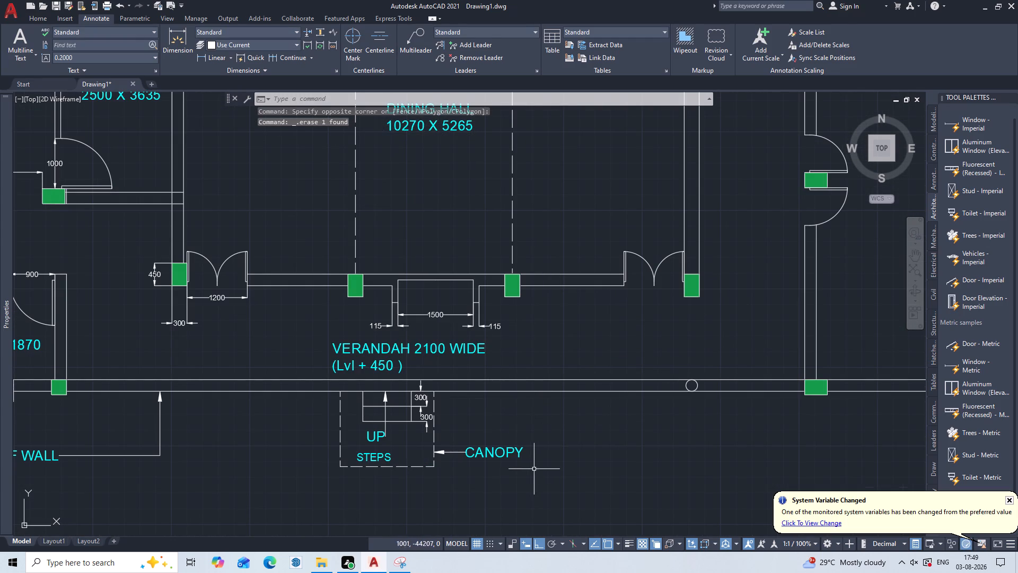
Extend the dining hall's dashed line nearer the circle through its column and across the verandah to the dwarf wall's outer line.
middle_click_drag(523, 483, 671, 426)
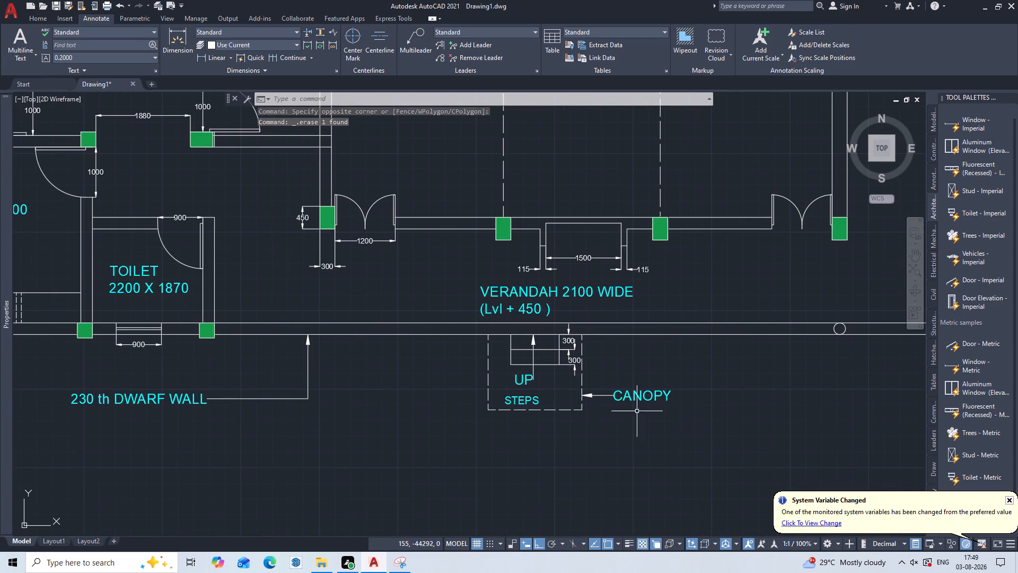
scroll(653, 327, "up", 1)
middle_click_drag(653, 327, 595, 431)
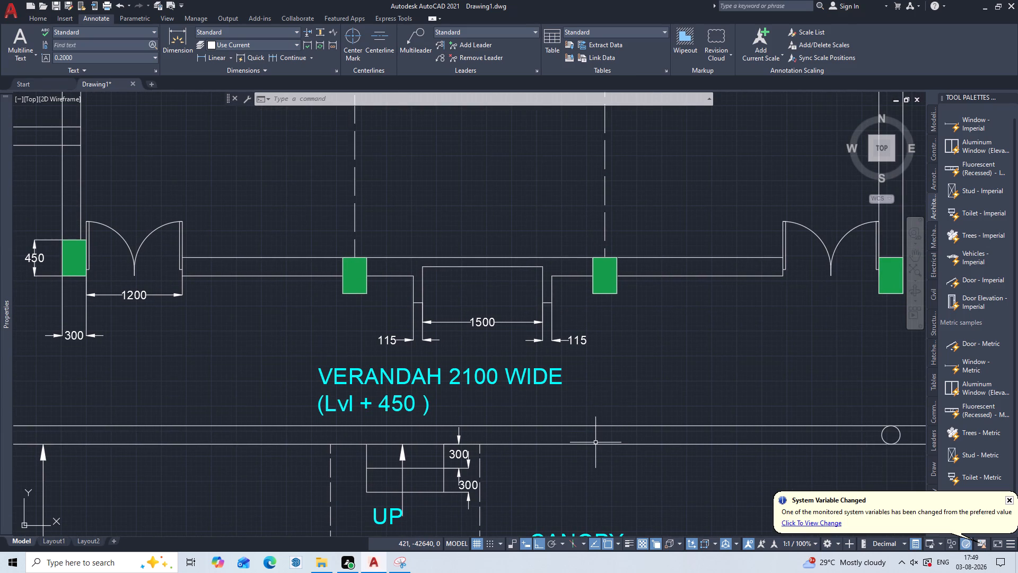
type("EX")
key("Return")
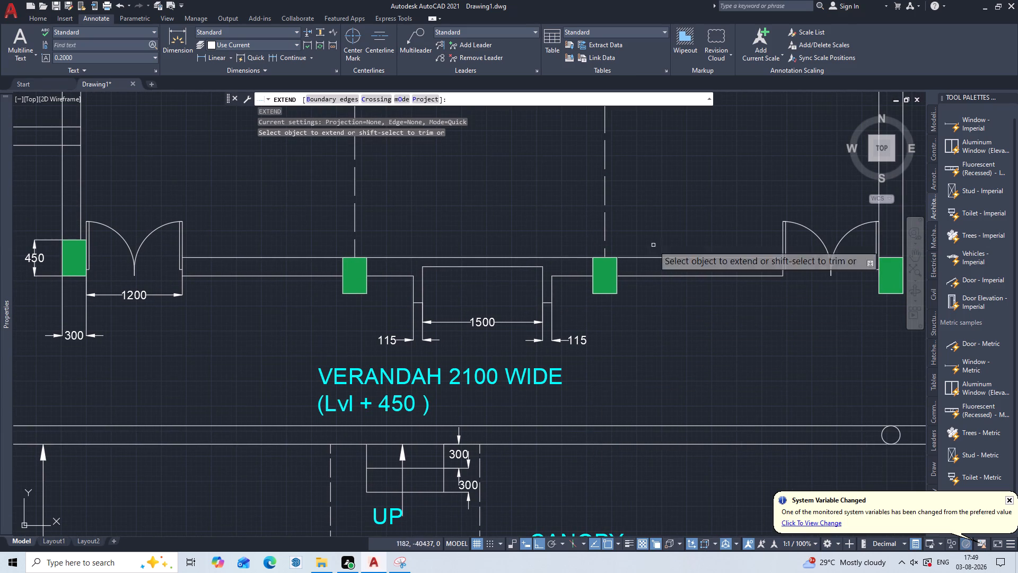
left_click(622, 180)
left_click(573, 220)
left_click(581, 213)
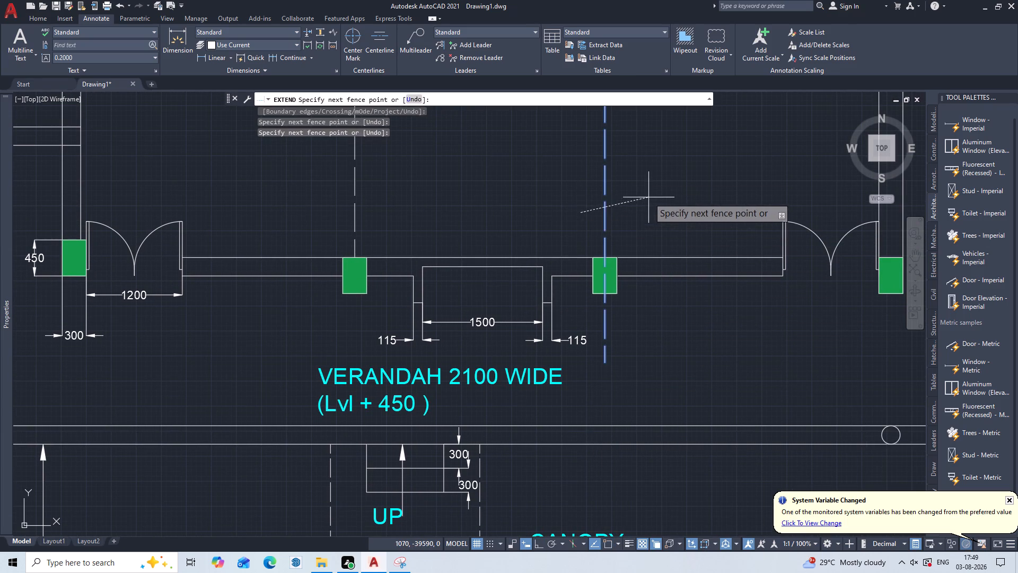
double_click(648, 197)
left_click_drag(634, 199, 629, 203)
left_click(588, 228)
left_click_drag(589, 228, 598, 224)
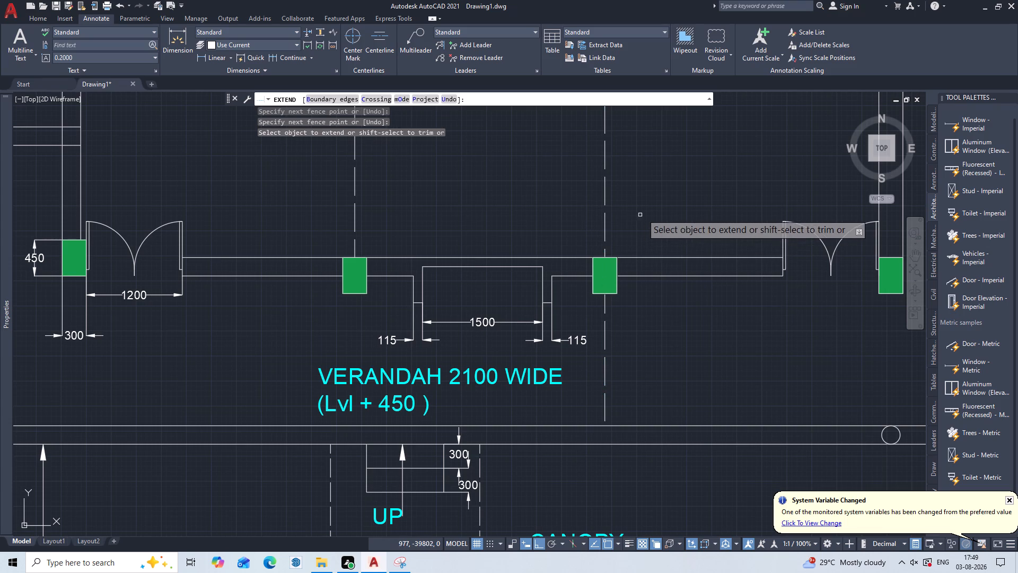
left_click(651, 211)
left_click(587, 228)
middle_click_drag(587, 228, 567, 187)
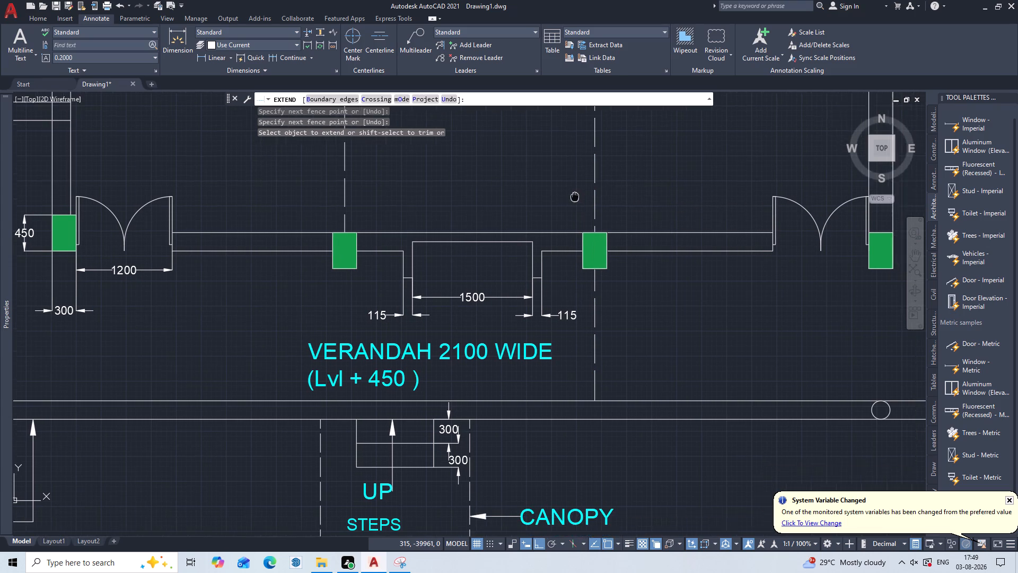
middle_click_drag(567, 187, 556, 172)
left_click(558, 172)
left_click(599, 179)
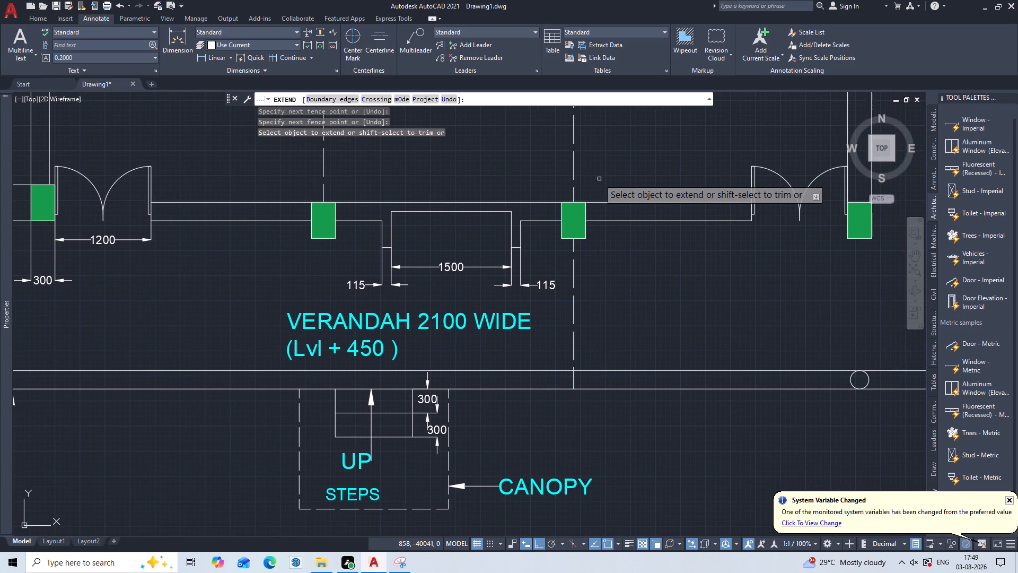
key("Escape")
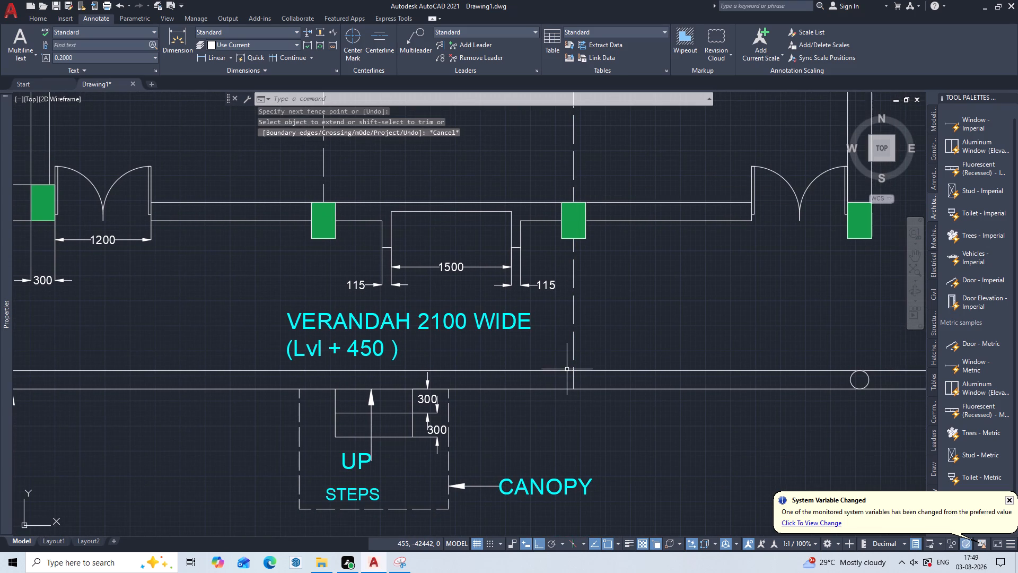
Draw a circle of radius 115 centred midway between the points where the extended dashed line meets the dwarf wall's two lines.
scroll(567, 369, "up", 2)
middle_click_drag(567, 369, 548, 320)
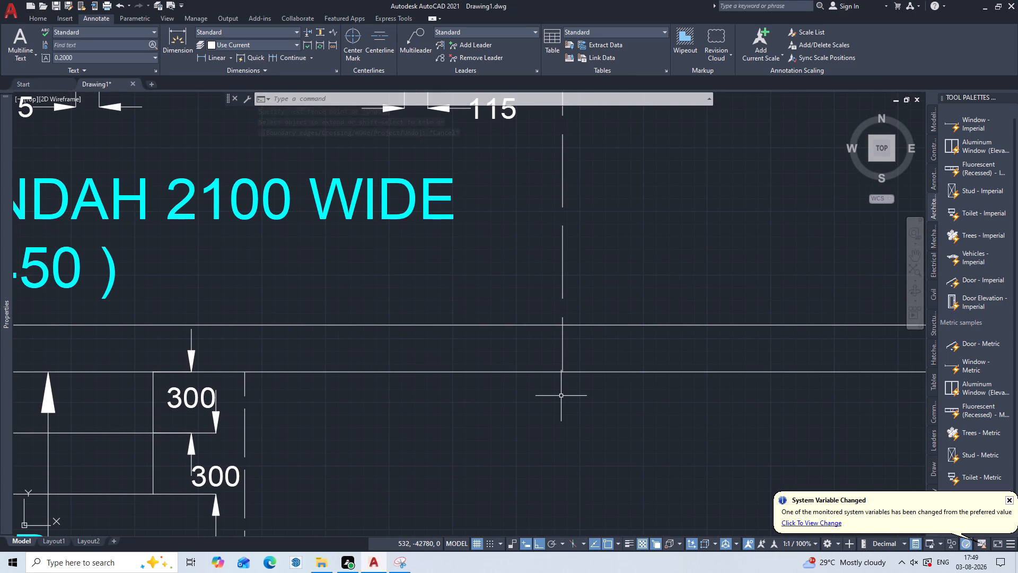
key("c")
key("Return")
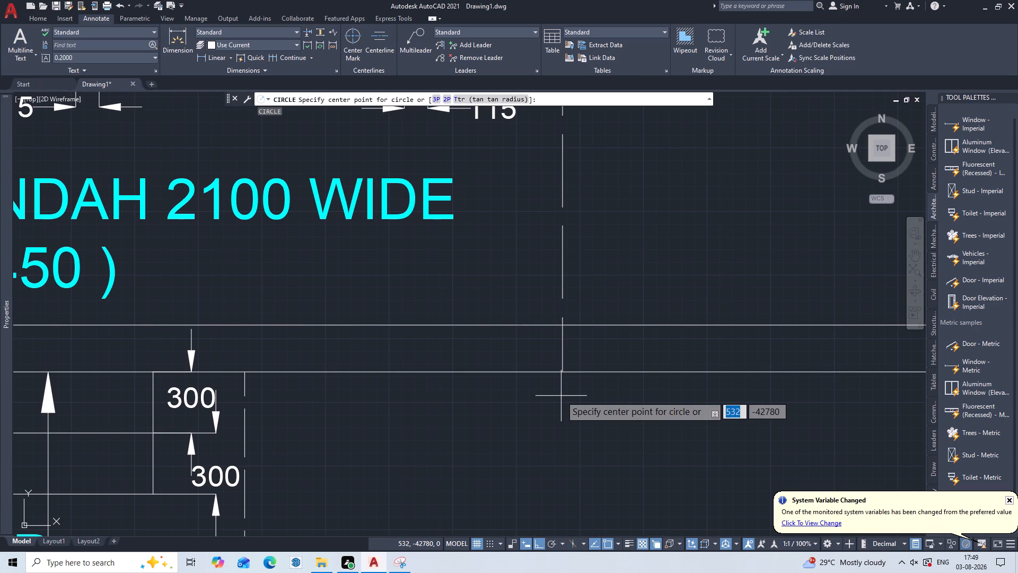
key("m")
key("2")
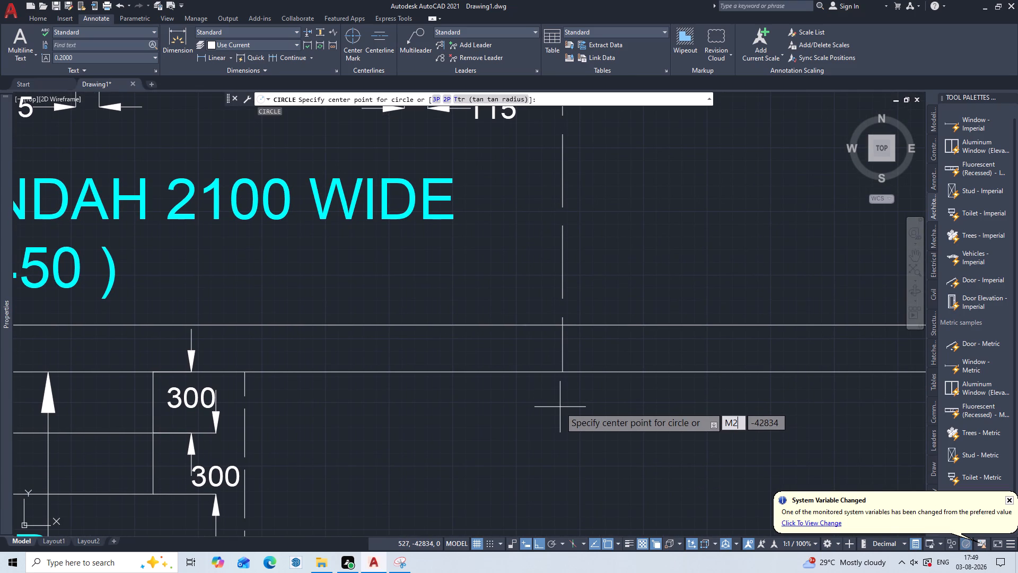
key("p")
key("Return")
left_click(561, 371)
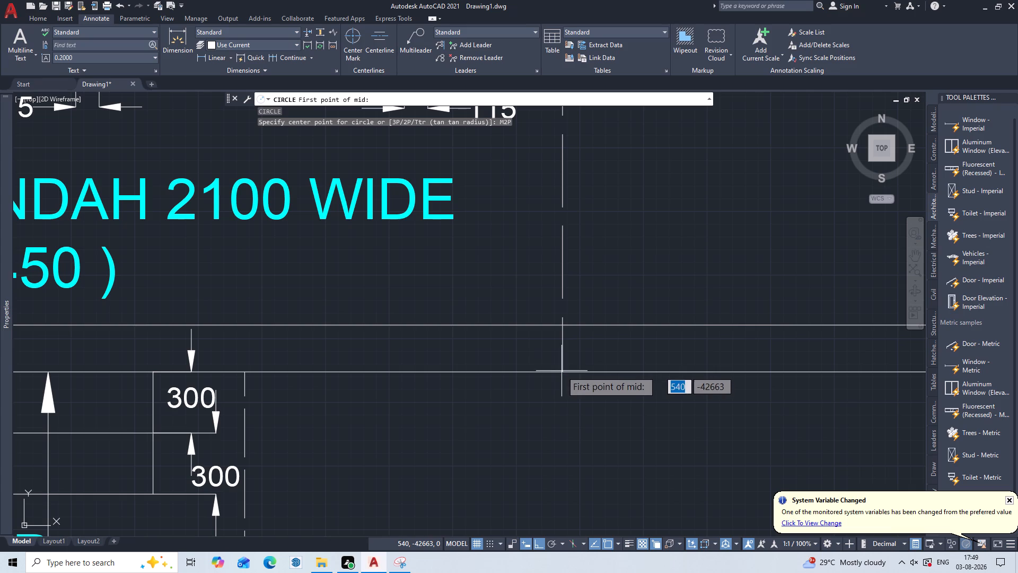
left_click(560, 326)
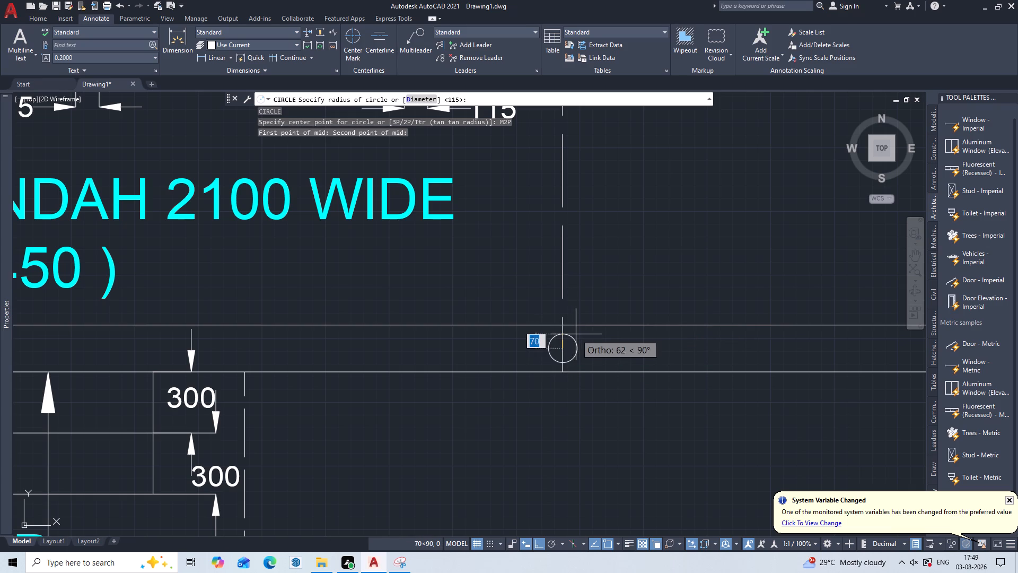
type("11")
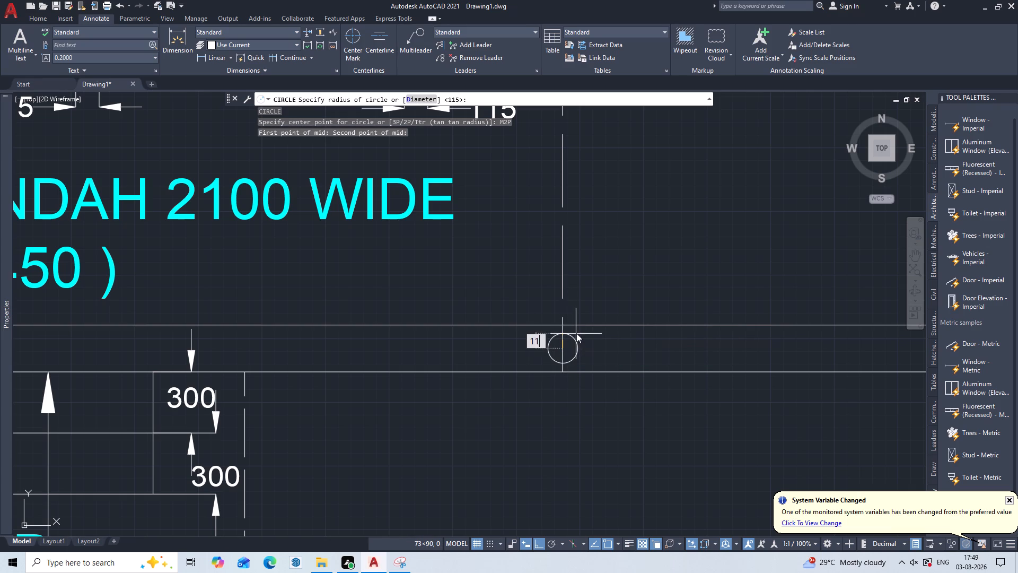
key("5")
key("Return")
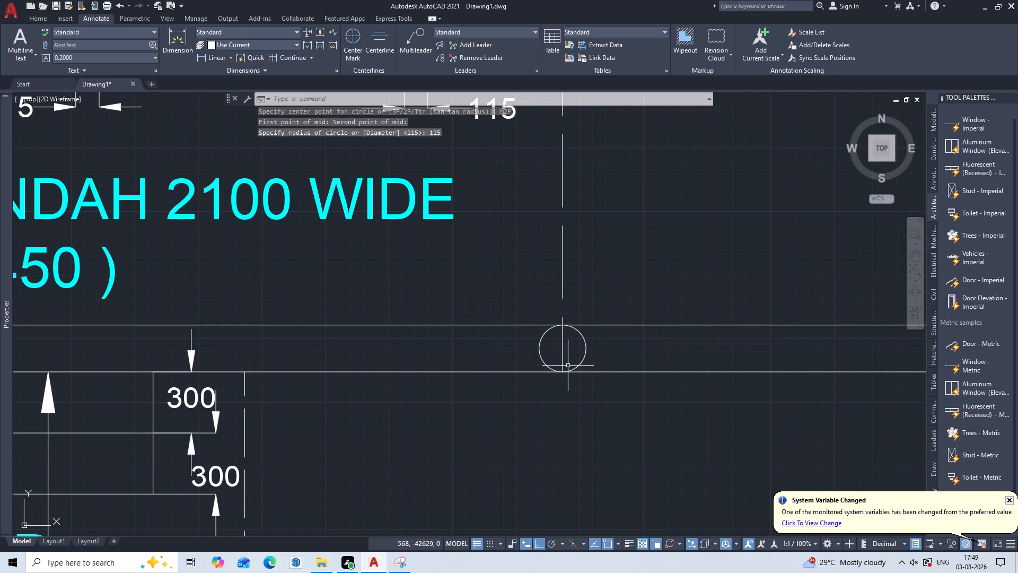
Trim away the piece of the extended dashed line inside the new radius 115 circle.
type("TR")
key("Return")
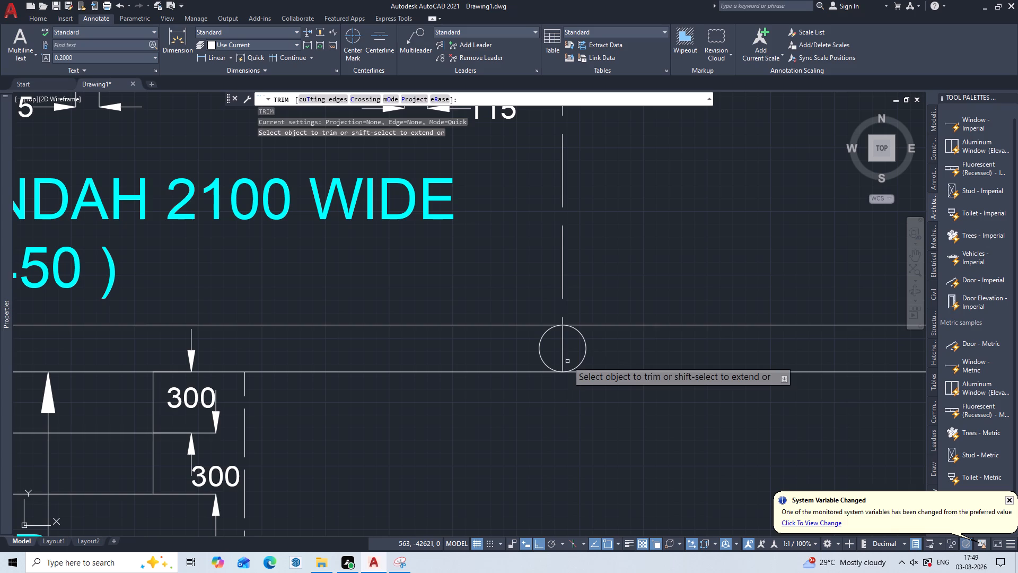
left_click(565, 355)
left_click(554, 362)
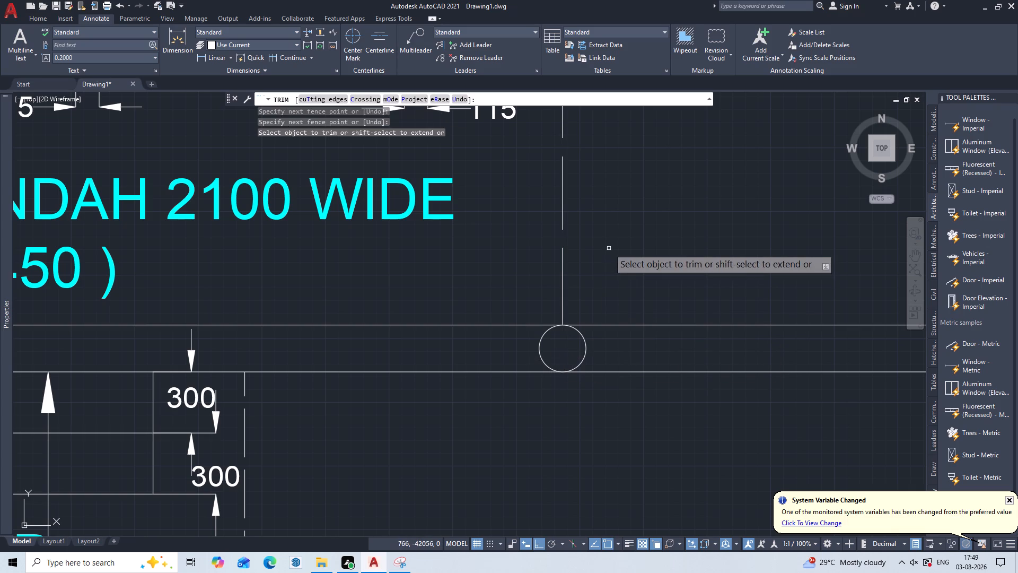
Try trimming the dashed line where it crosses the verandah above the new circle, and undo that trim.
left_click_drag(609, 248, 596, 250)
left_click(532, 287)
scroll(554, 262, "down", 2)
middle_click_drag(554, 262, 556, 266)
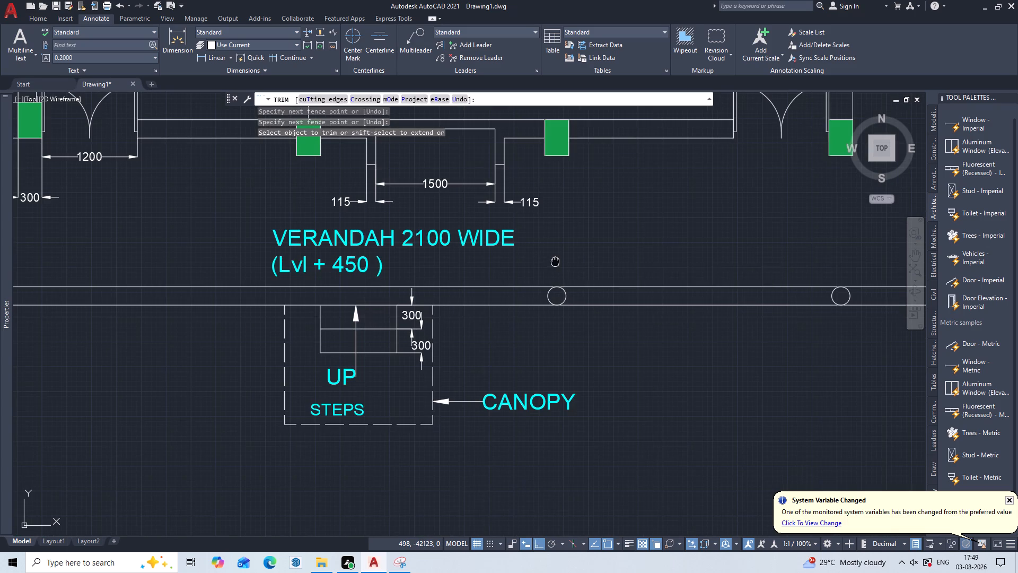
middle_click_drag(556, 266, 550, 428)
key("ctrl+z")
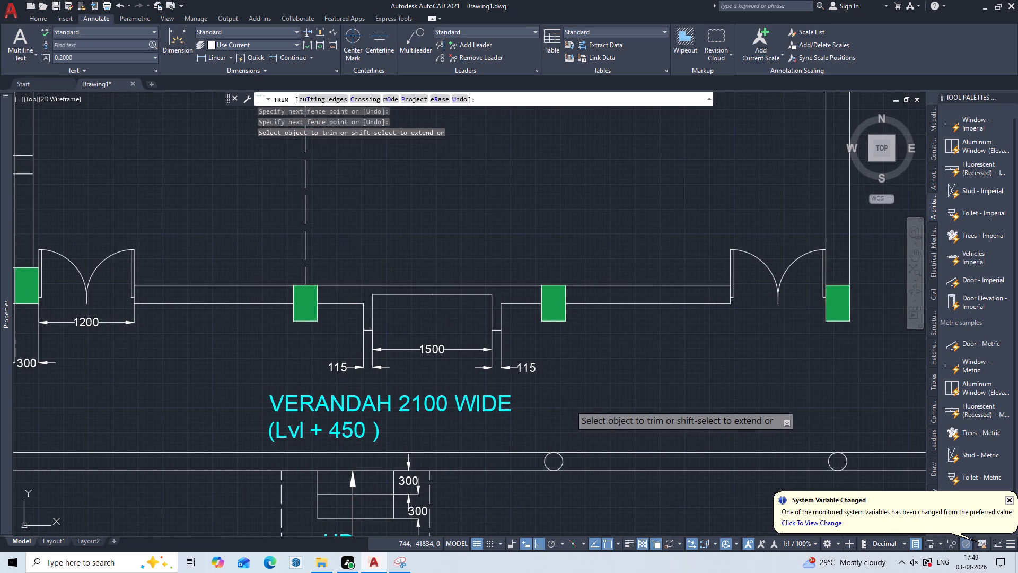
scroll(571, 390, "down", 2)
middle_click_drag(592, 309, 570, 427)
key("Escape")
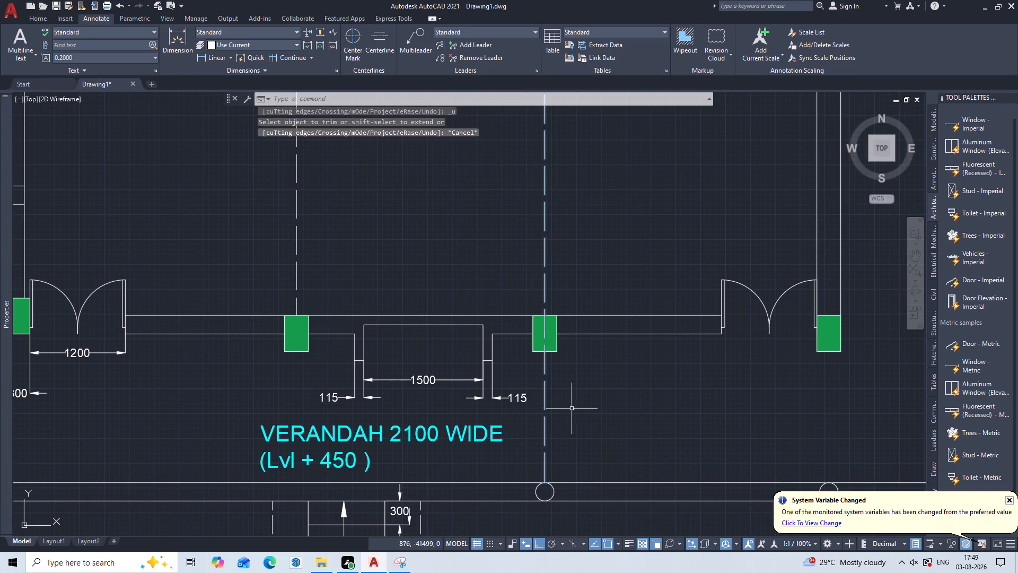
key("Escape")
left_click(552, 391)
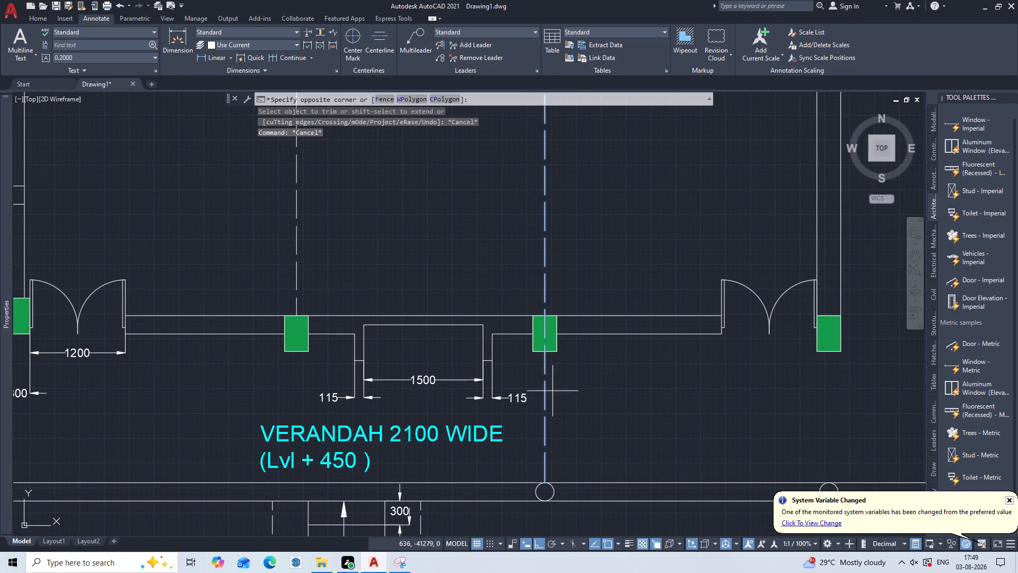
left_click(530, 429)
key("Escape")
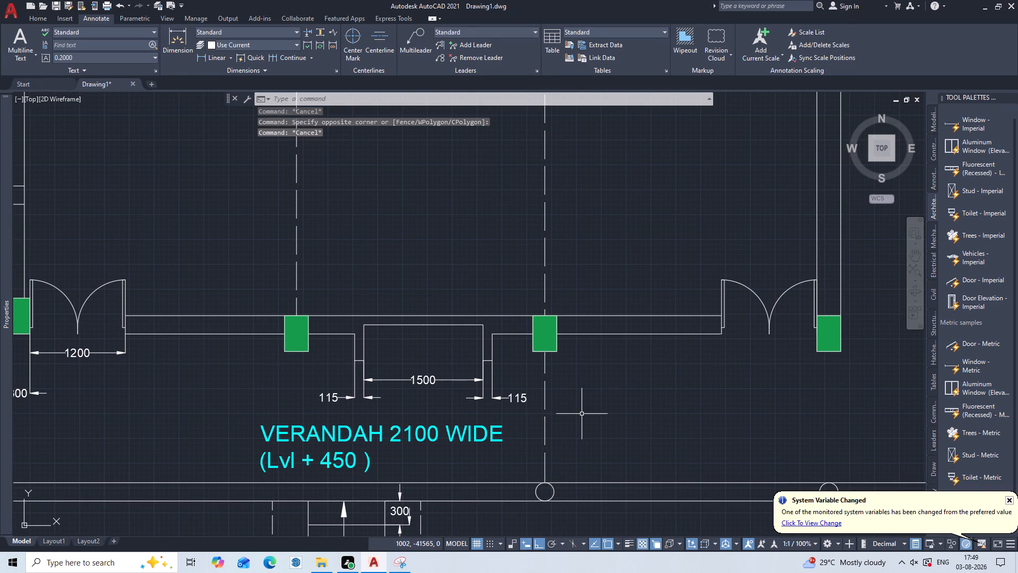
Trim away the dashed line across the verandah between the green column and the new circle.
type("TR")
key("Return")
left_click_drag(580, 413, 580, 412)
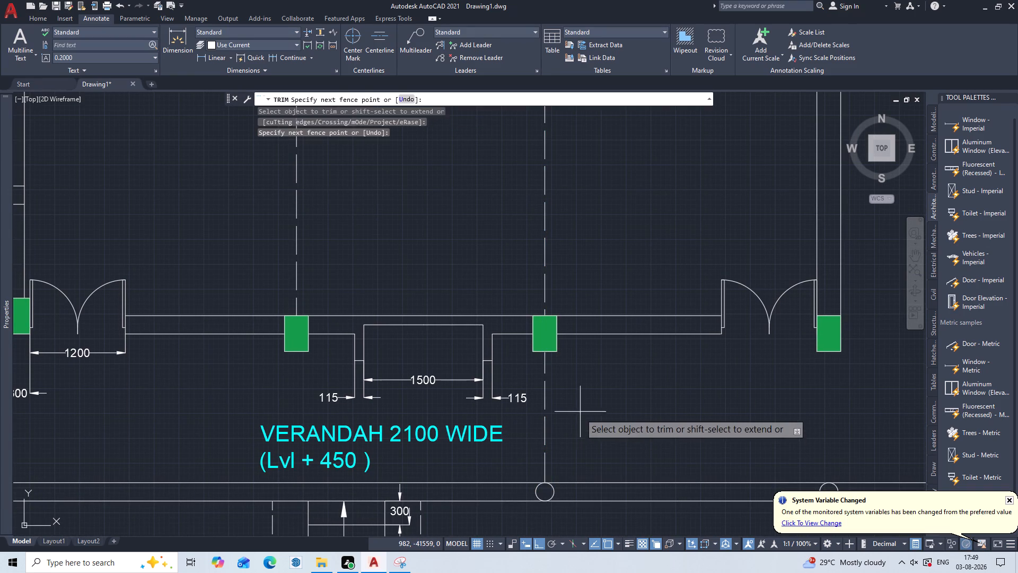
left_click_drag(580, 412, 564, 415)
left_click(541, 439)
scroll(564, 394, "down", 1)
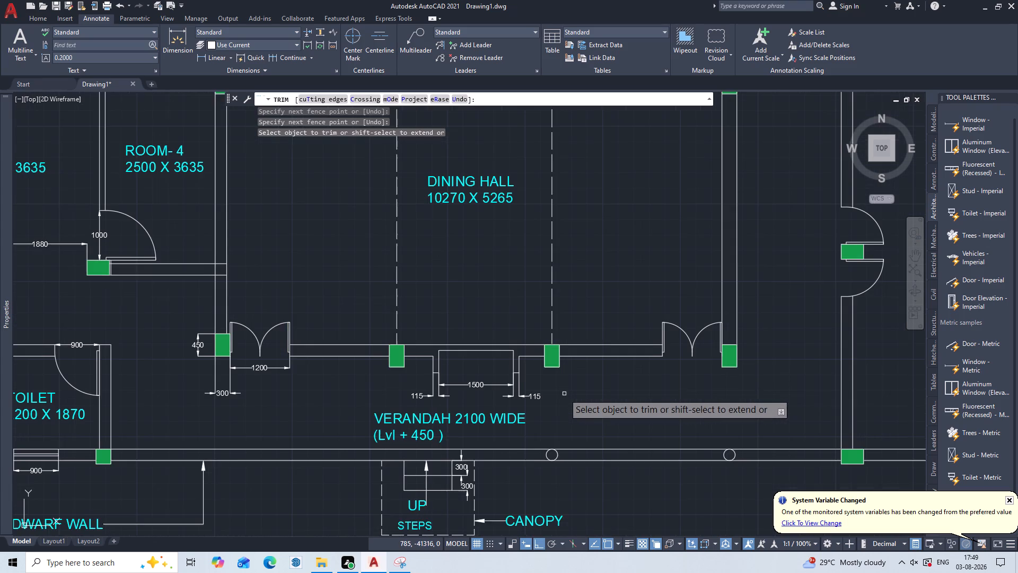
middle_click_drag(569, 390, 569, 332)
key("Escape")
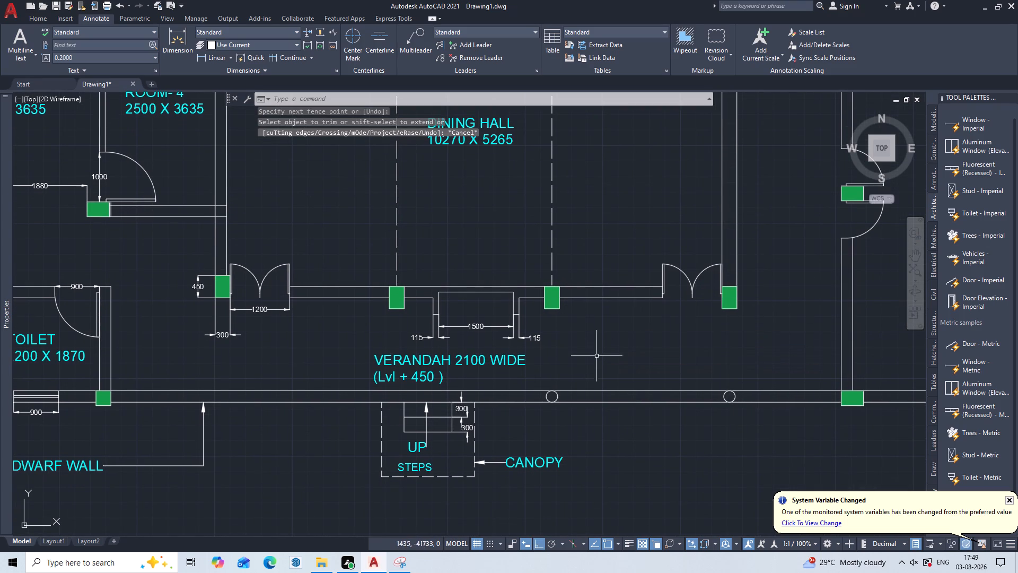
Extend the dining hall's other dashed line, nearer the 1200 double door, through its column and across the verandah to the dwarf wall's outer line.
middle_click_drag(572, 376, 618, 346)
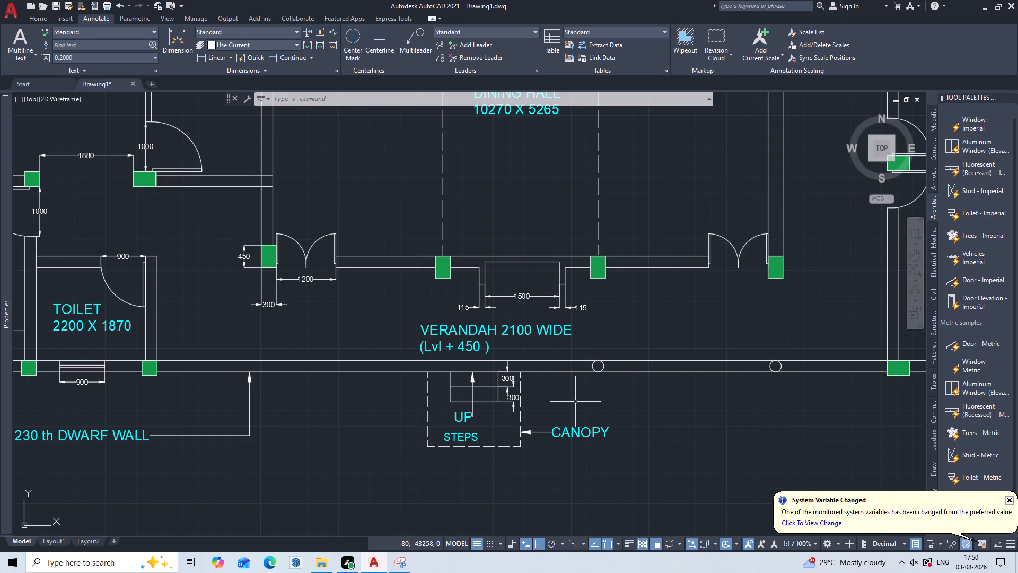
middle_click_drag(575, 402, 622, 354)
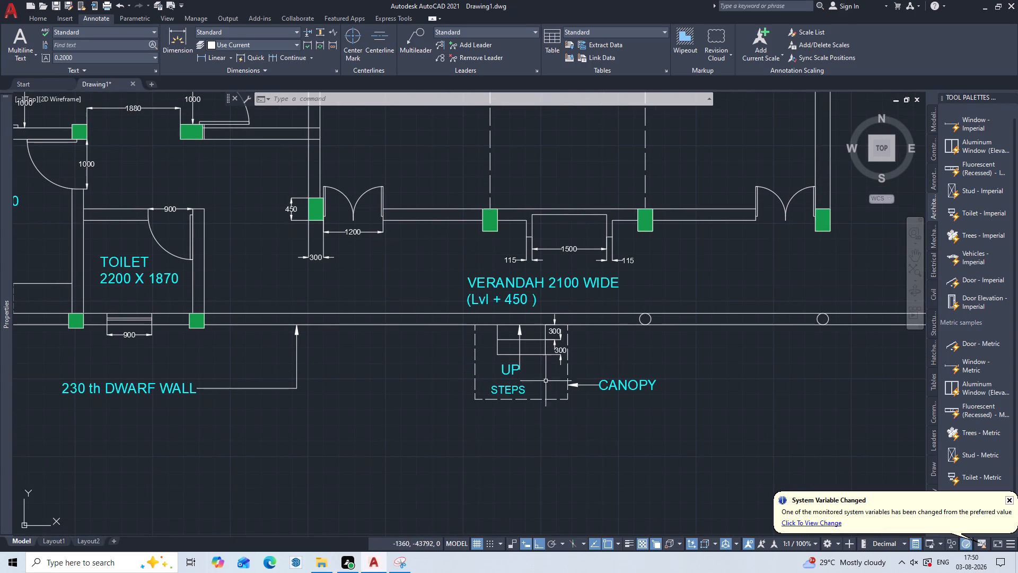
key("e")
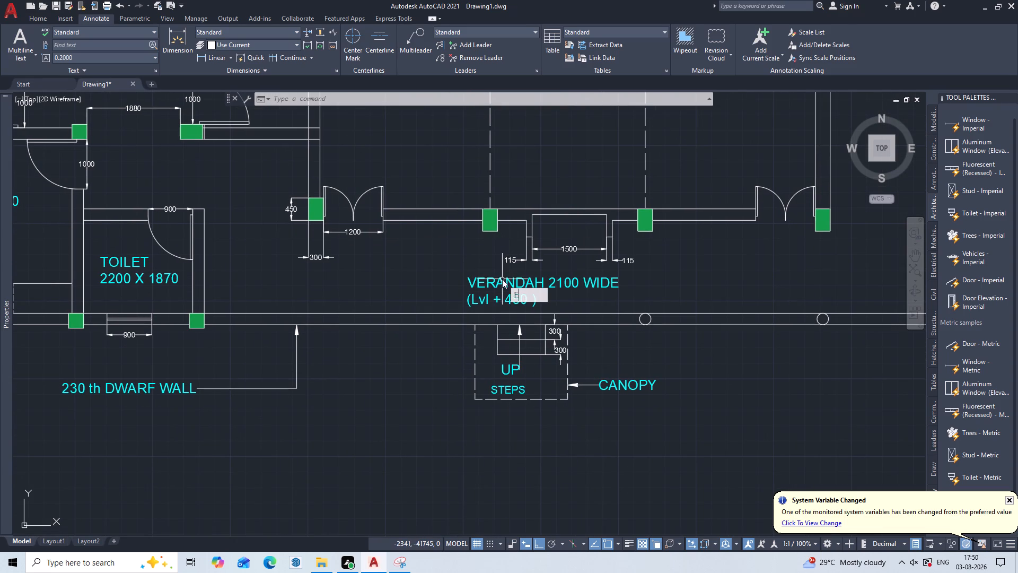
key("x")
key("Return")
left_click_drag(515, 155, 508, 157)
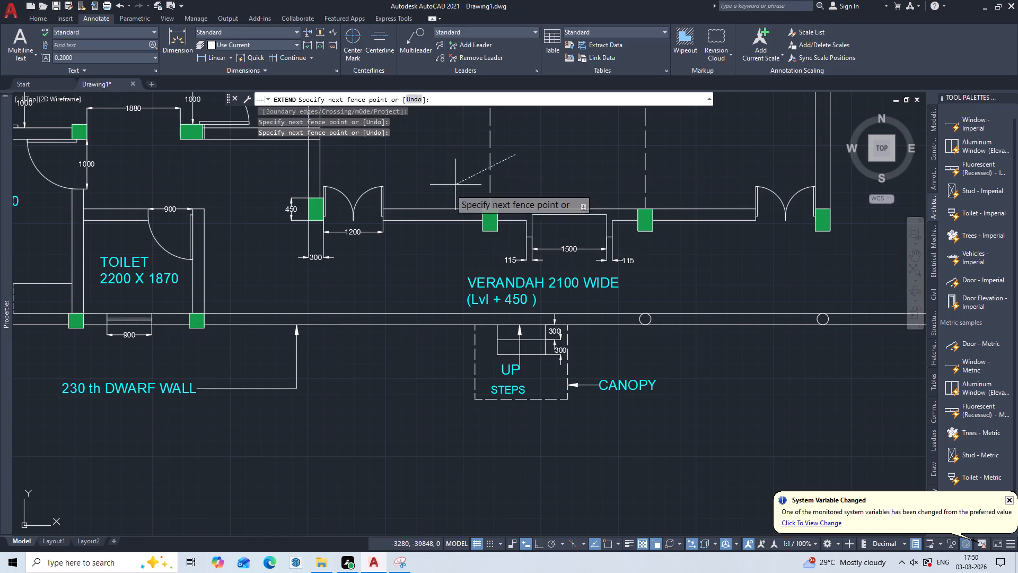
left_click(440, 199)
left_click(449, 192)
double_click(522, 169)
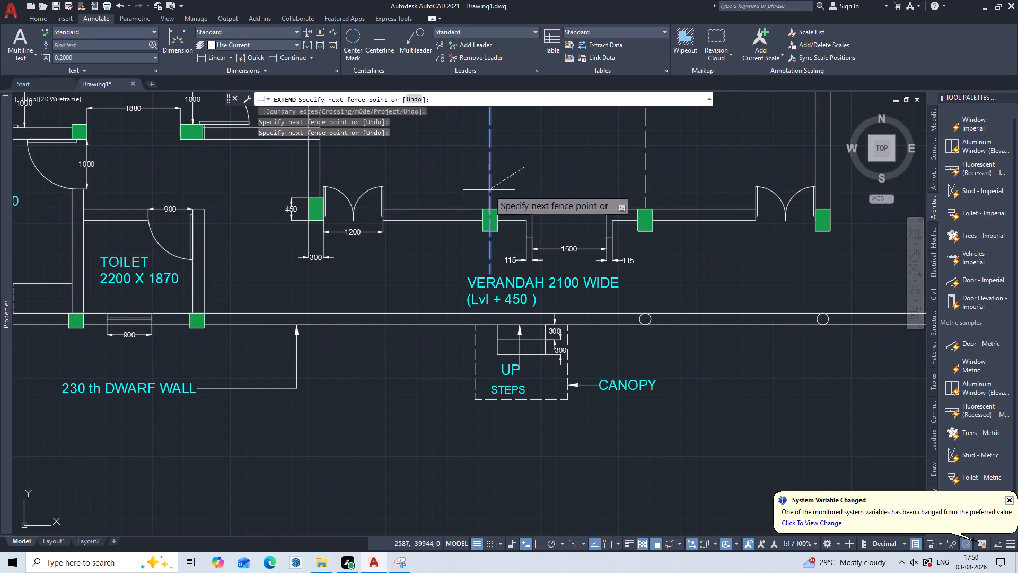
left_click(469, 203)
left_click(470, 197)
left_click(518, 176)
left_click(520, 176)
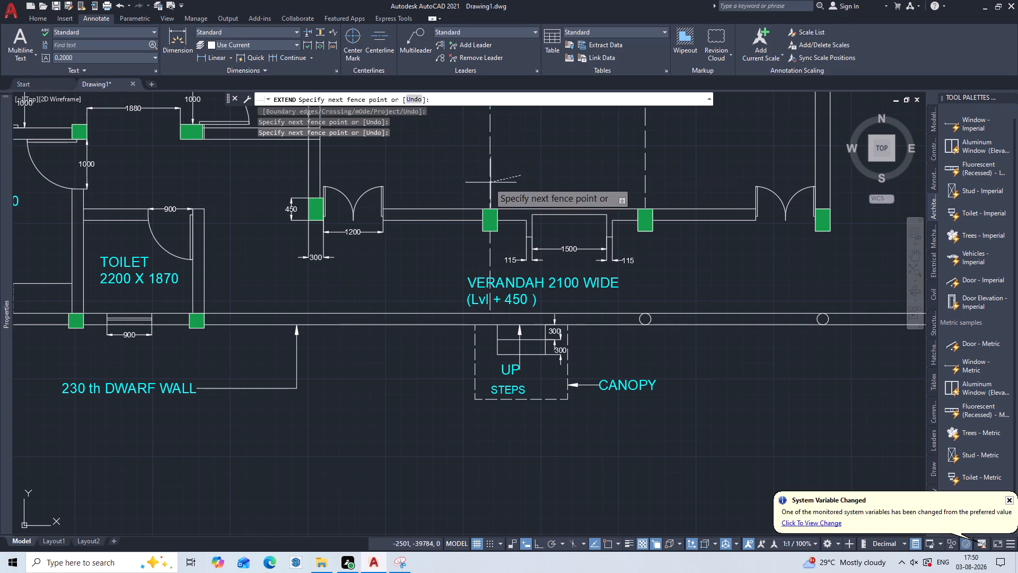
left_click(479, 186)
left_click(478, 186)
left_click(513, 179)
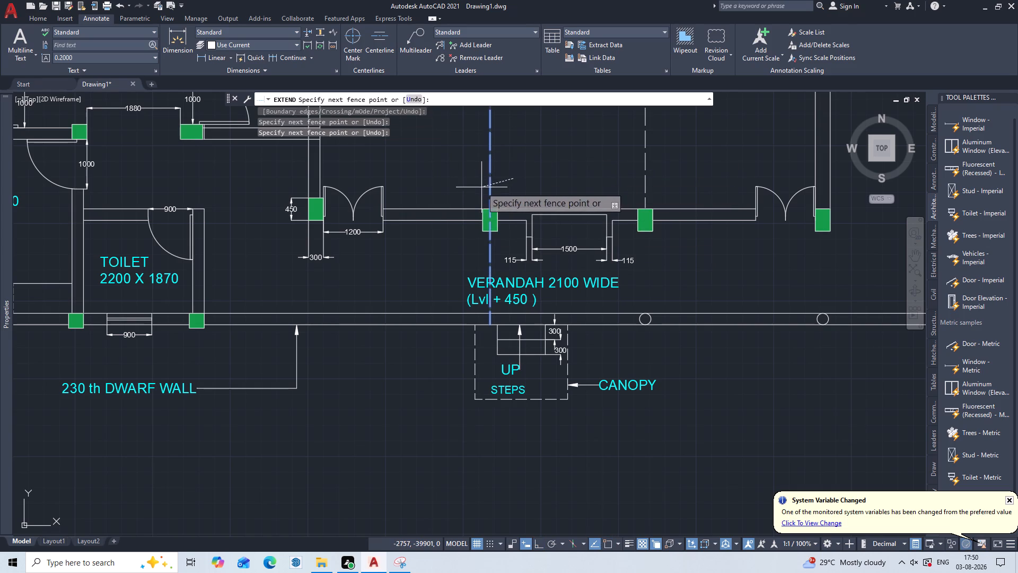
left_click(481, 187)
left_click(481, 187)
key("Escape")
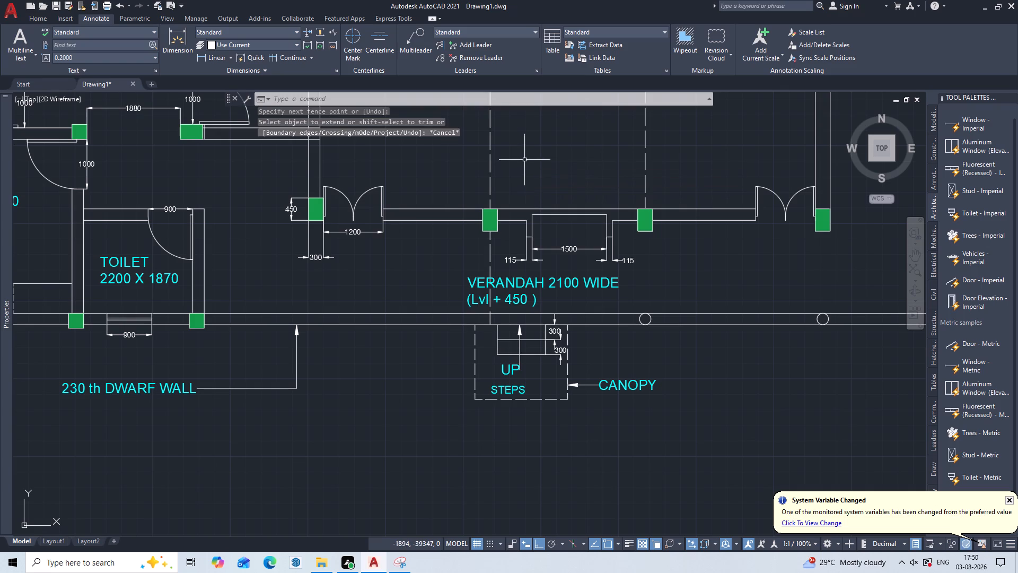
Draw a circle of radius 115 centred midway between the points where this extended dashed line meets the dwarf wall's two lines.
scroll(493, 298, "up", 1)
middle_click_drag(496, 294, 539, 207)
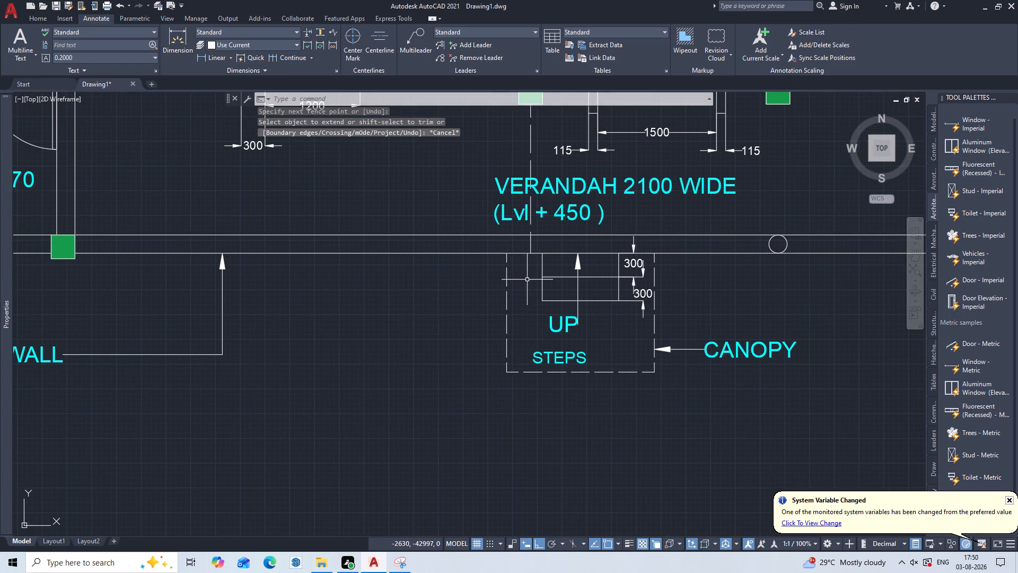
scroll(522, 257, "up", 3)
middle_click_drag(522, 257, 470, 318)
key("c")
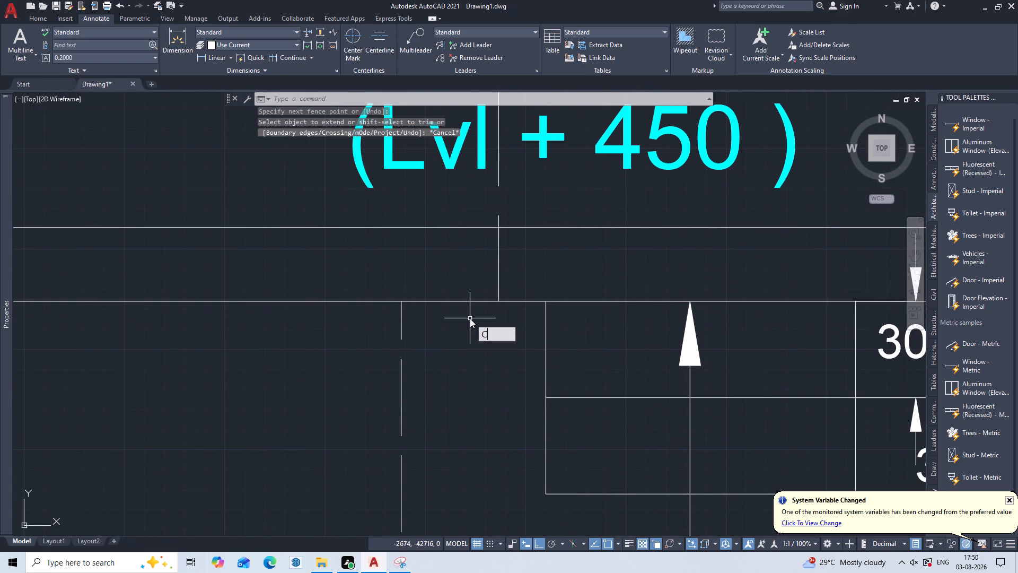
key("Return")
key("t")
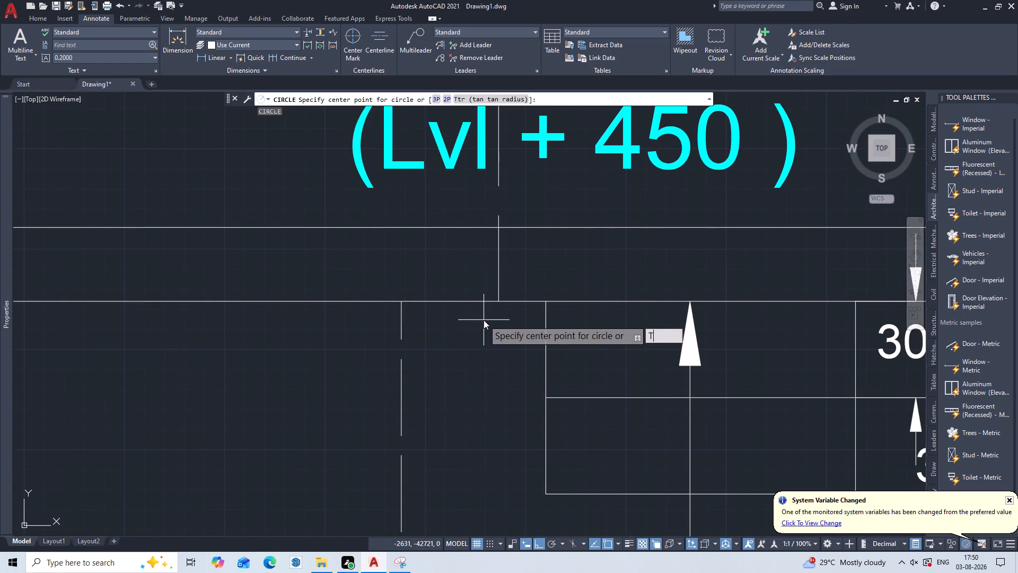
key("BackSpace")
type("M2P")
key("Return")
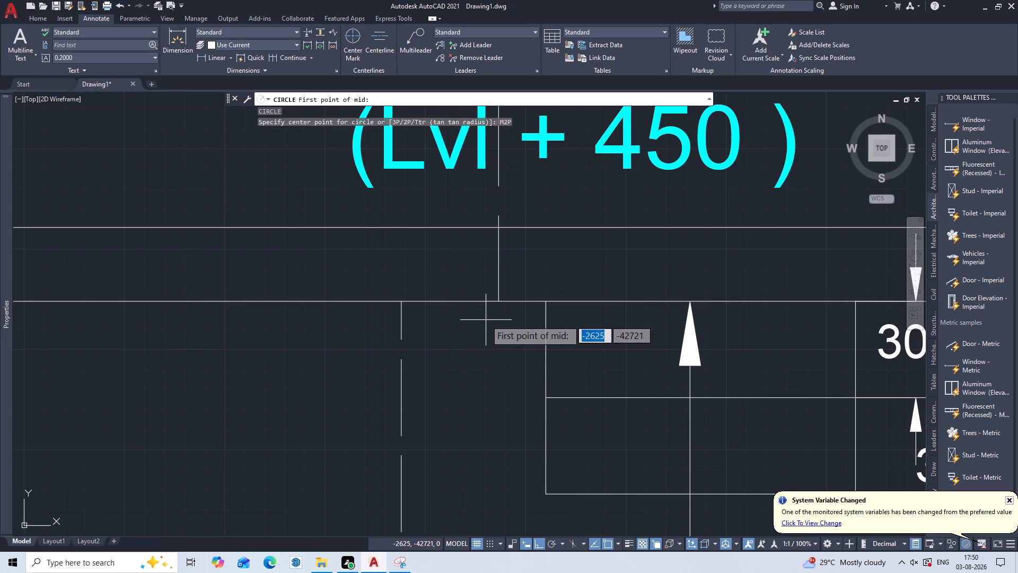
left_click(503, 299)
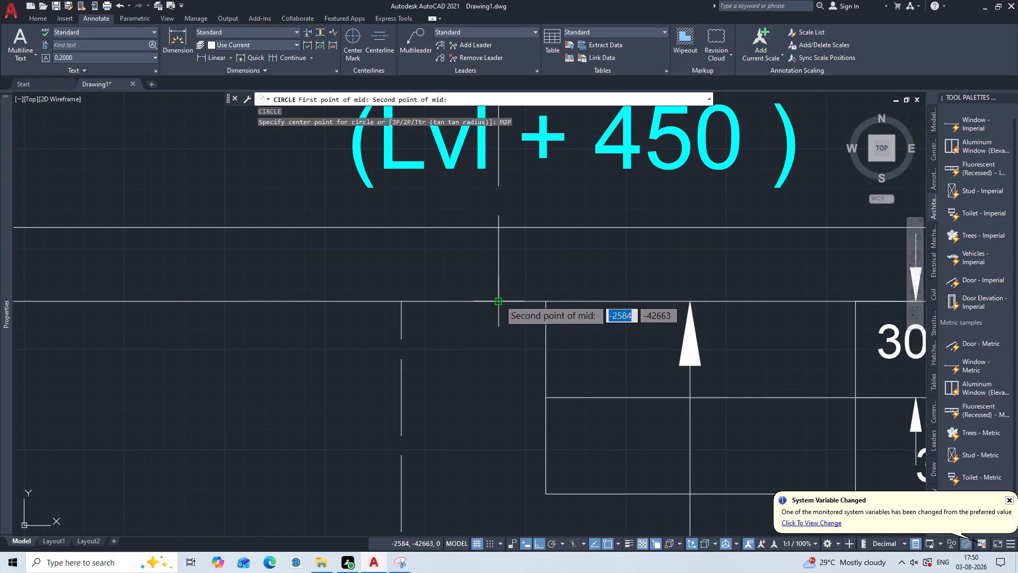
left_click(498, 228)
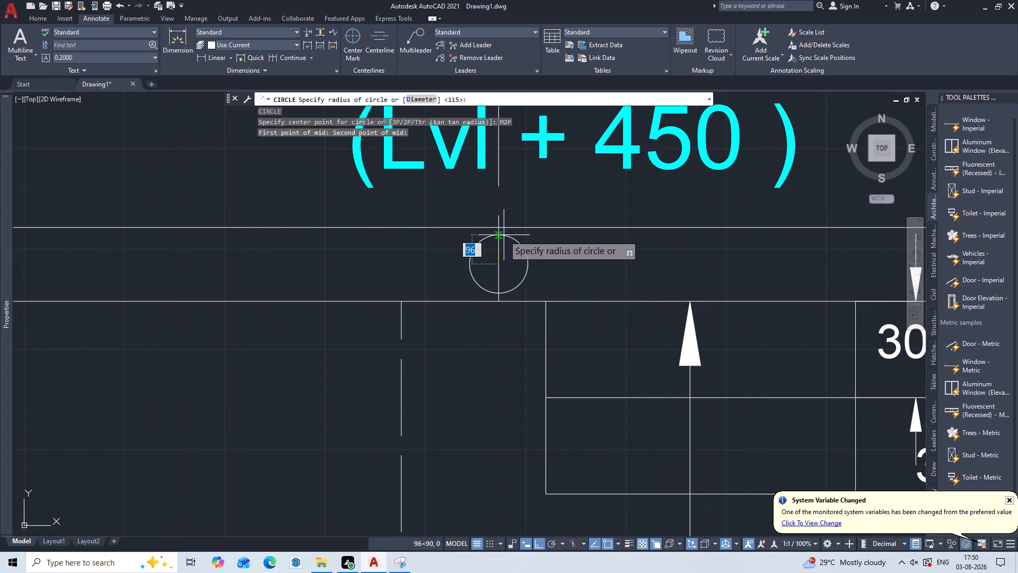
type("115")
key("Return")
key("Escape")
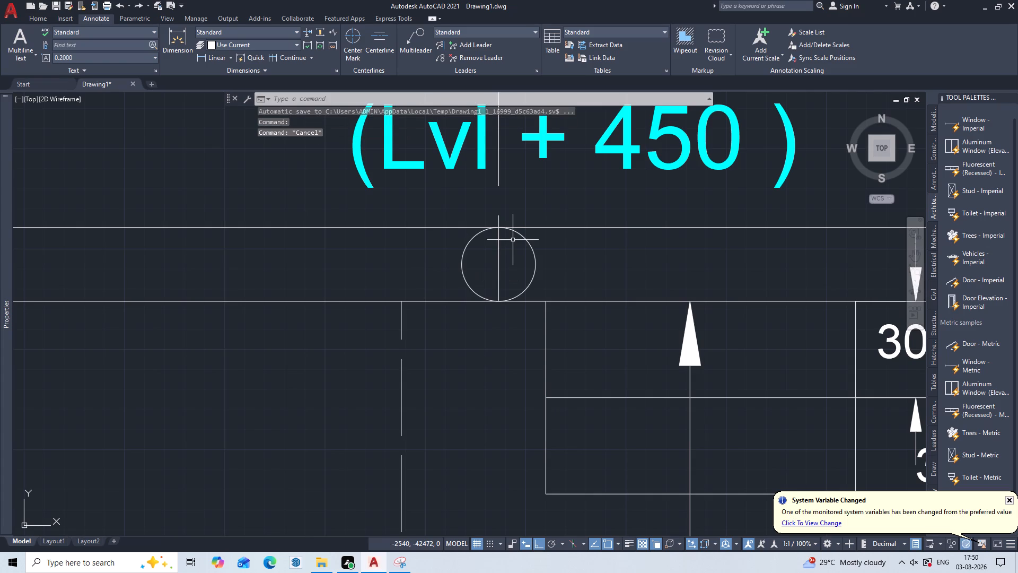
Trim away the piece of the dashed line inside the circle beside the entrance steps.
type("TR")
key("Return")
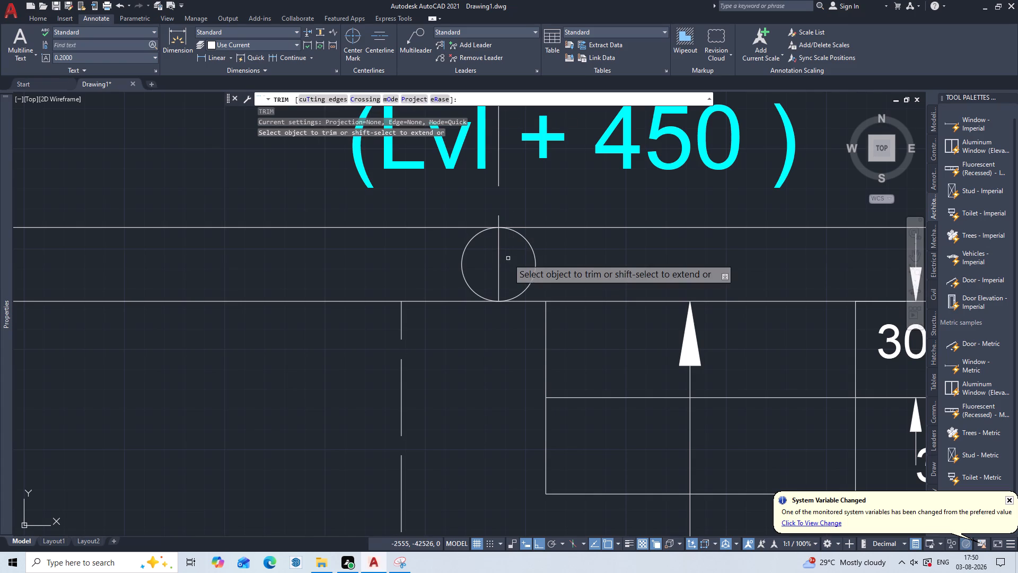
left_click(508, 258)
left_click(493, 273)
Trim away all dashed line pieces crossing the verandah between the green column and the circle beside the entrance steps.
scroll(498, 261, "down", 2)
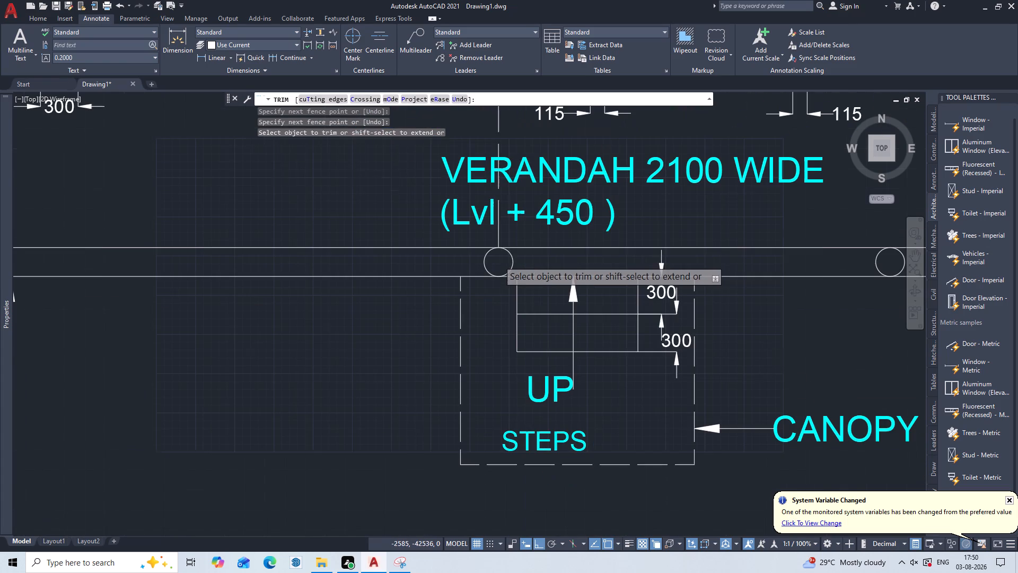
middle_click_drag(517, 228, 497, 360)
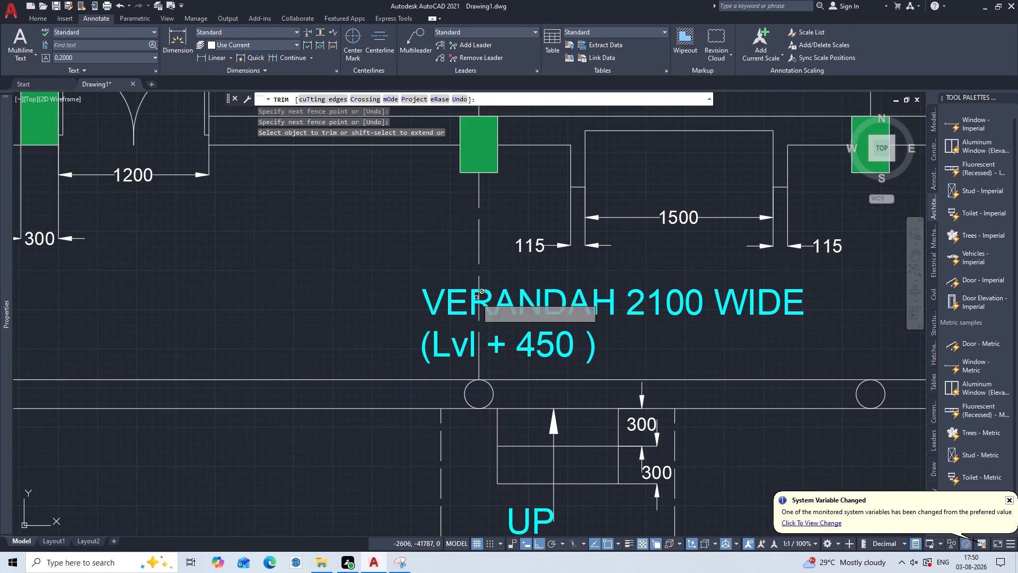
left_click(504, 224)
left_click(470, 264)
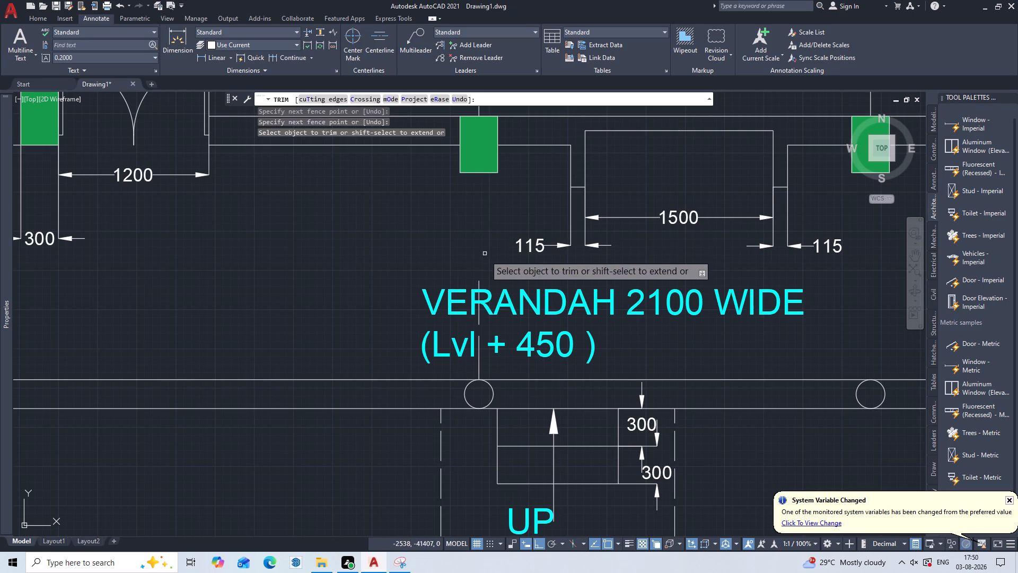
left_click(483, 315)
left_click(479, 326)
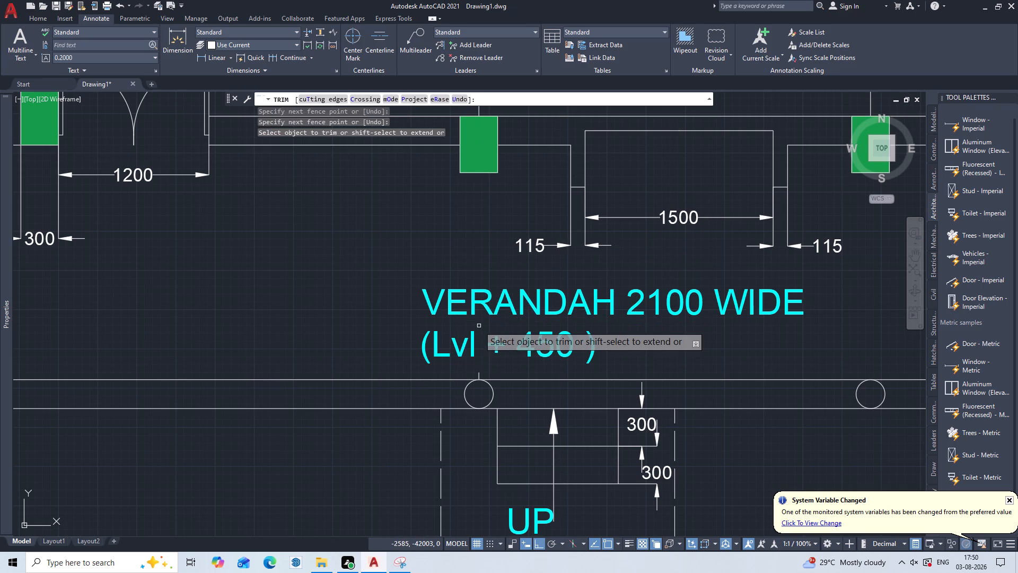
left_click(480, 375)
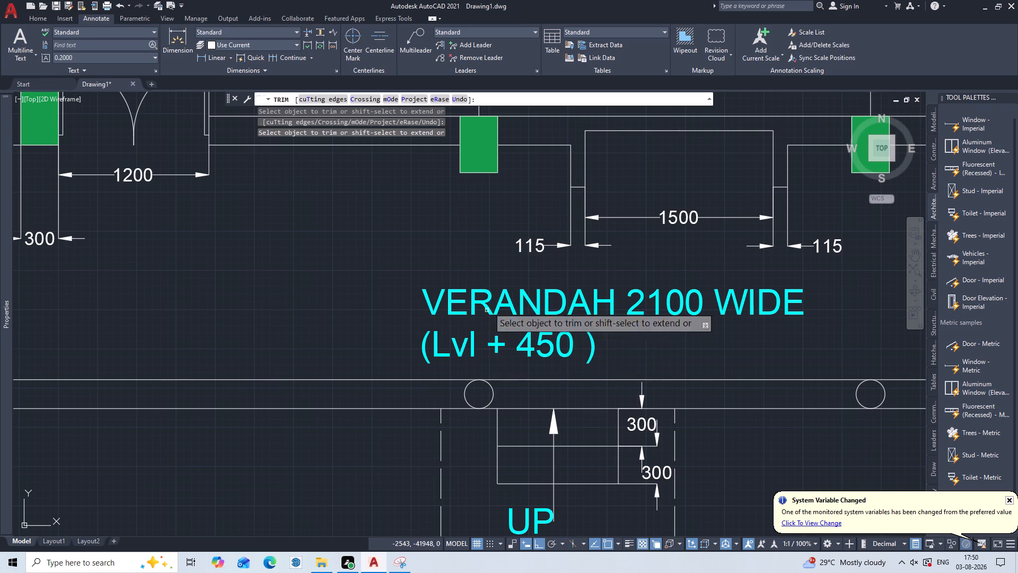
scroll(503, 229, "down", 1)
middle_click_drag(502, 230, 521, 361)
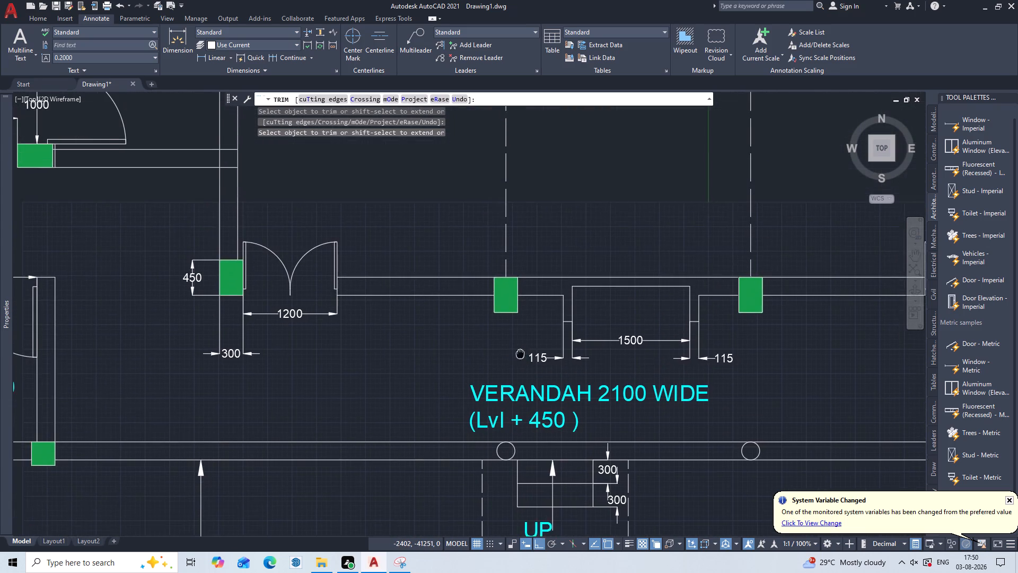
middle_click_drag(521, 361, 521, 372)
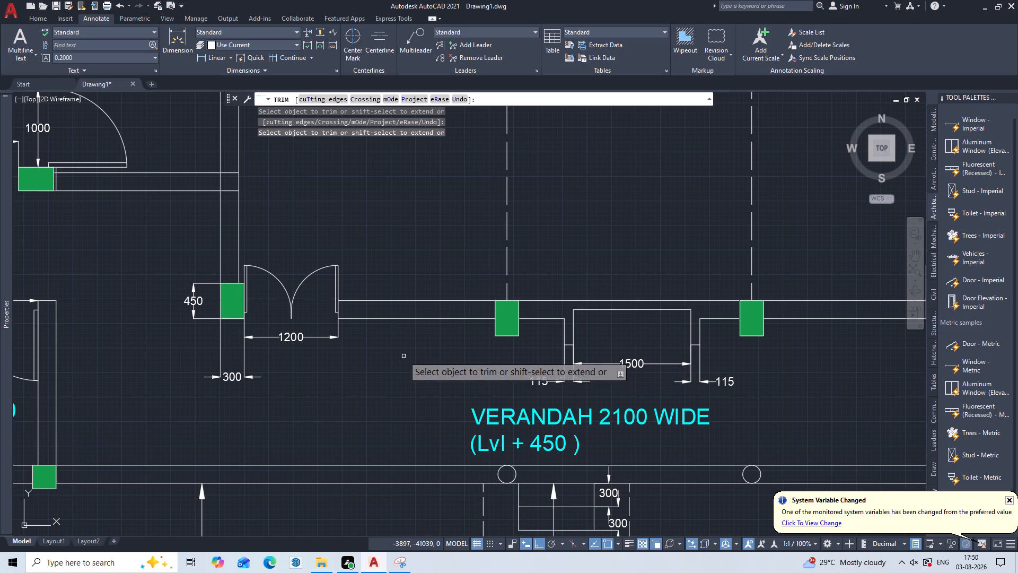
key("Escape")
middle_click_drag(420, 401, 593, 333)
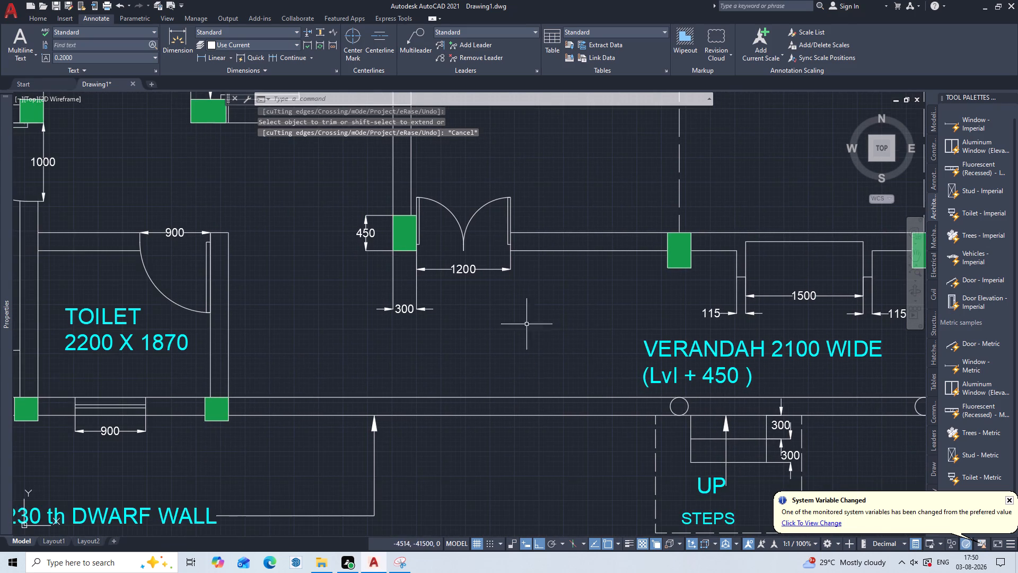
Extend both wall lines through the 300 by 450 green column and across the verandah to the dwarf wall's inner line.
scroll(483, 326, "up", 1)
middle_click_drag(483, 326, 546, 396)
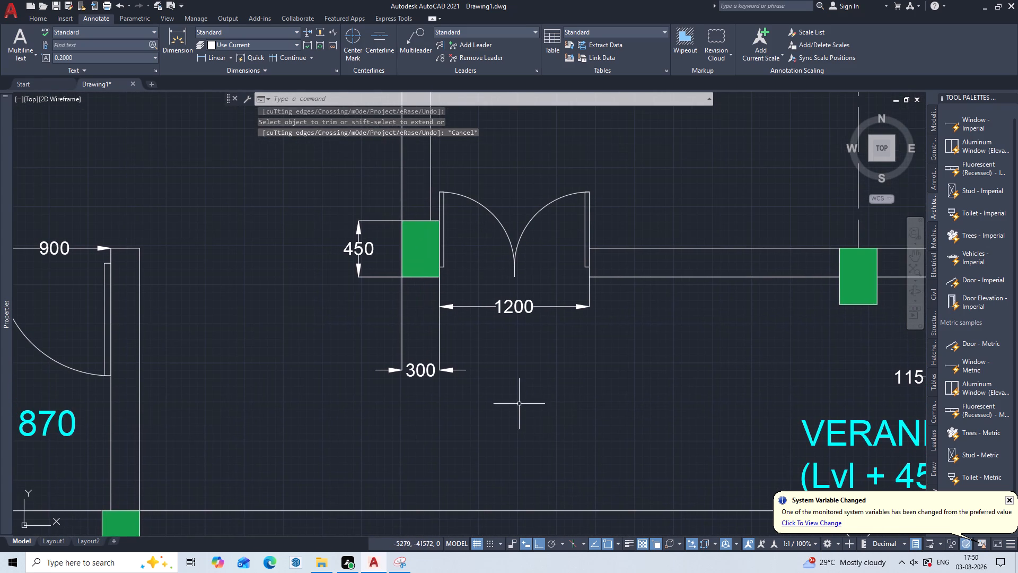
key("e")
key("x")
key("Return")
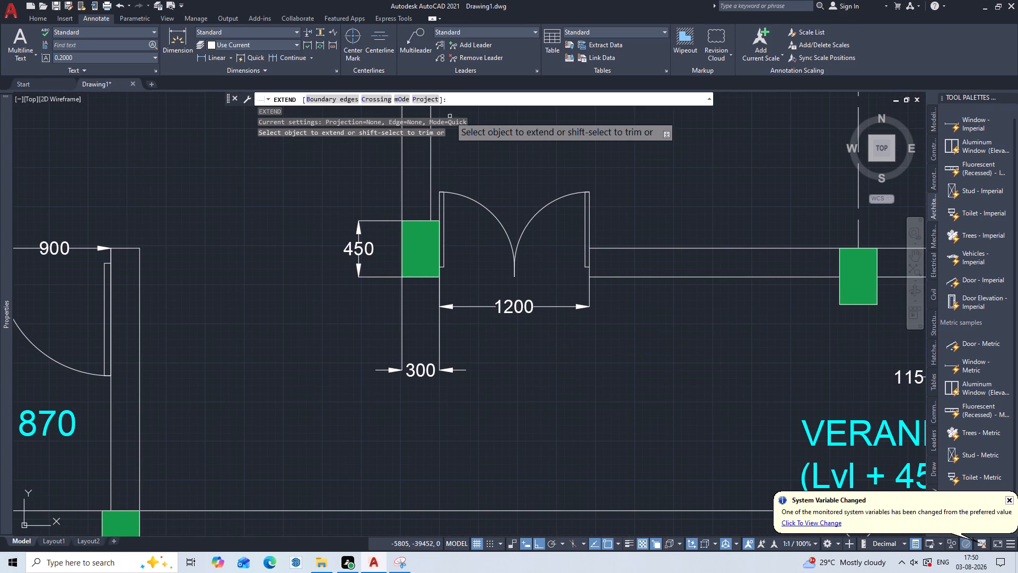
left_click(470, 145)
left_click_drag(470, 145, 464, 146)
left_click(364, 192)
left_click(424, 172)
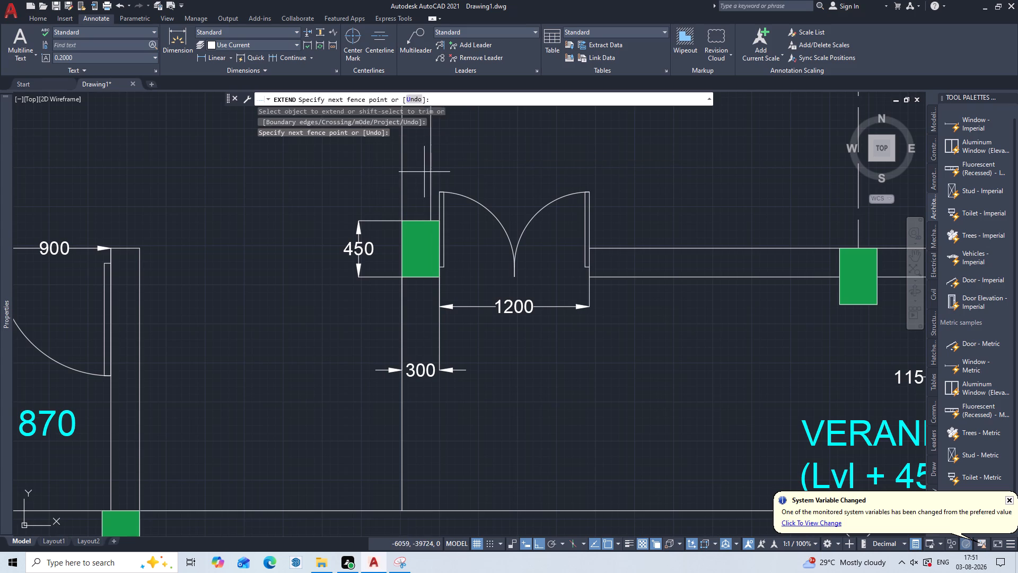
left_click(448, 157)
left_click(424, 175)
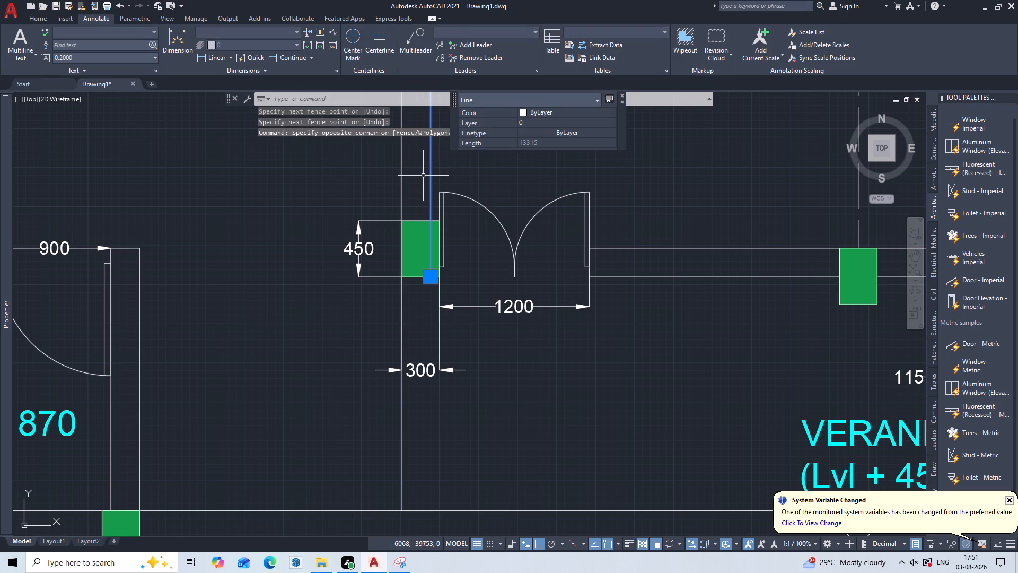
key("Escape")
type("EX")
key("Return")
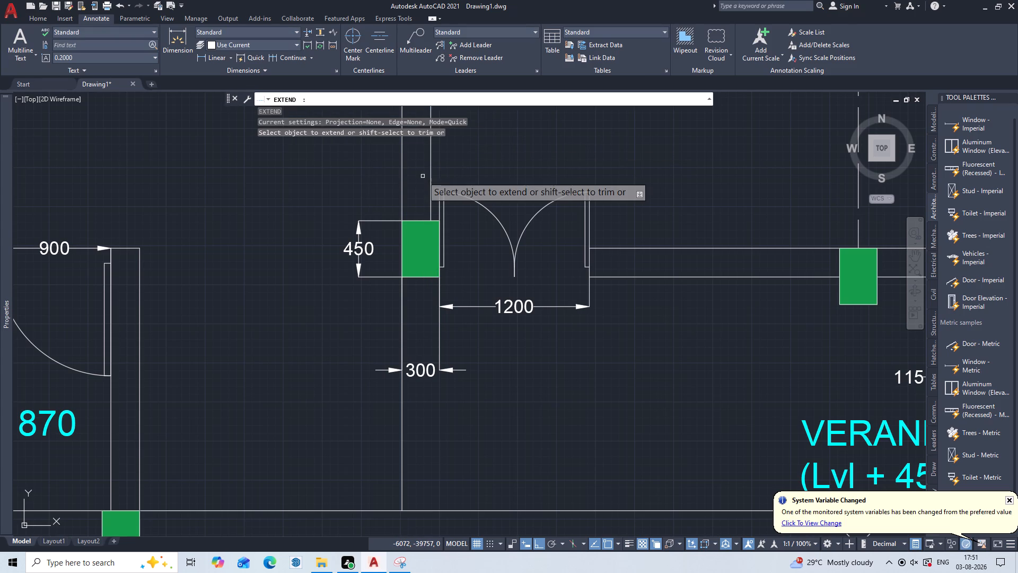
left_click(451, 151)
left_click(418, 181)
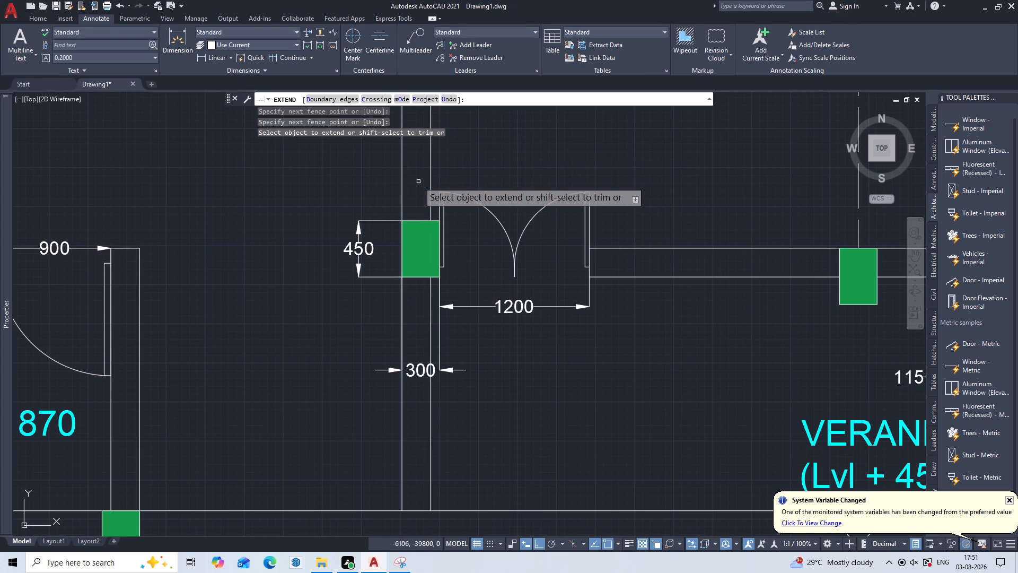
left_click(440, 154)
left_click(389, 192)
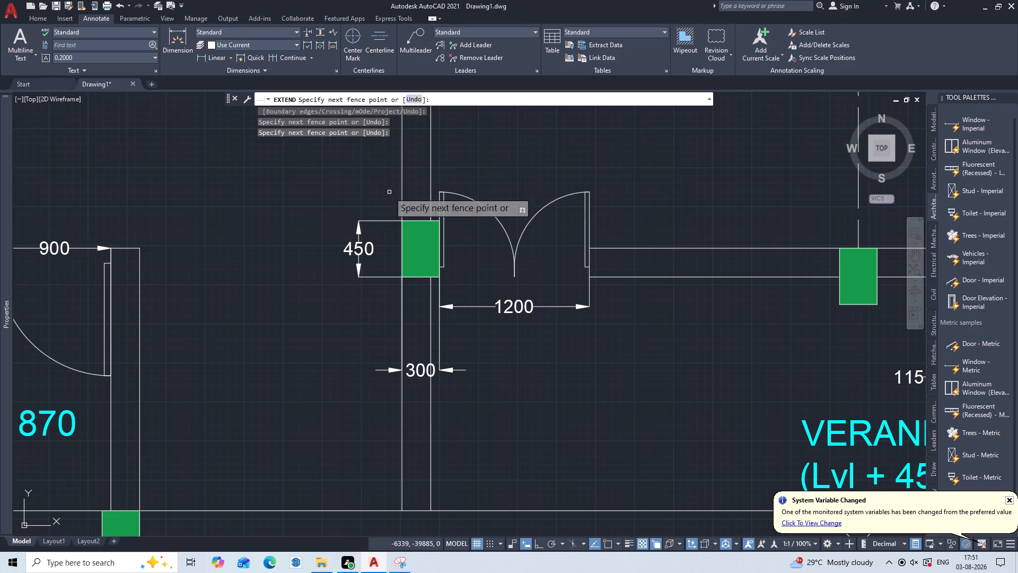
Extend the same two wall lines on through the dwarf wall to its outer line.
scroll(399, 170, "down", 2)
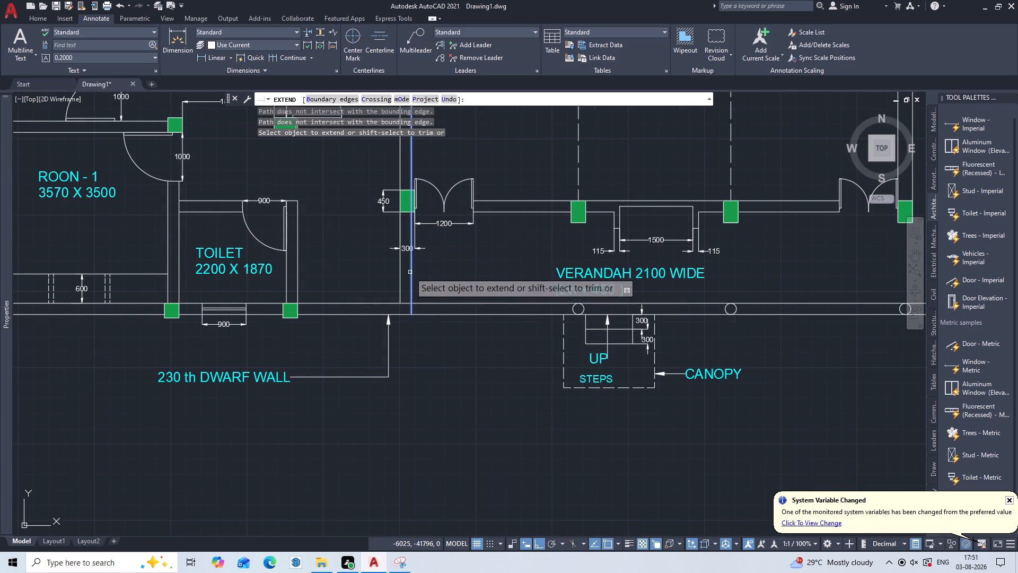
scroll(414, 274, "up", 1)
left_click(375, 276)
left_click(444, 280)
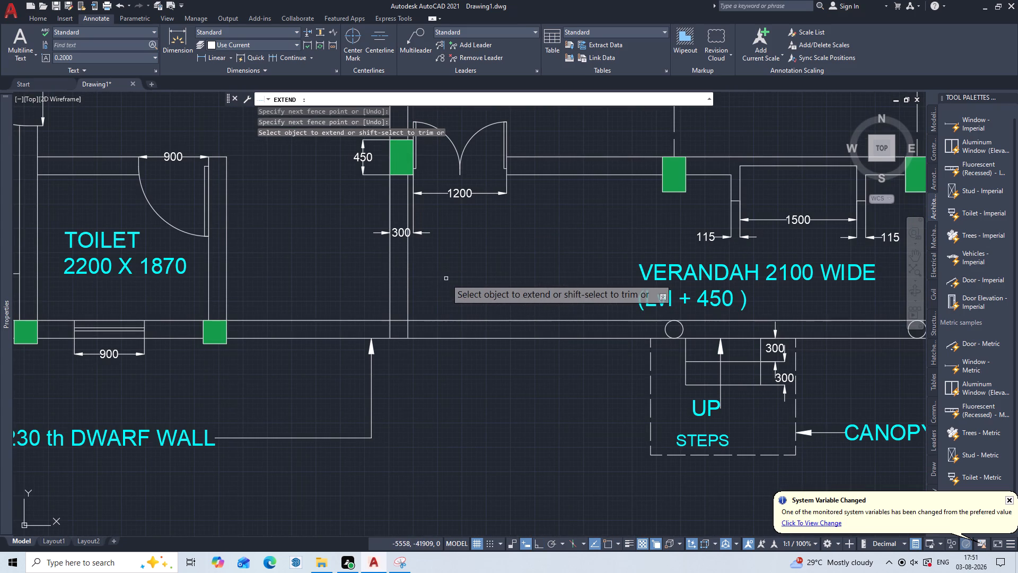
key("Escape")
Draw both diagonals of the square formed where the two extended lines cross the dwarf wall.
middle_click_drag(440, 281, 529, 315)
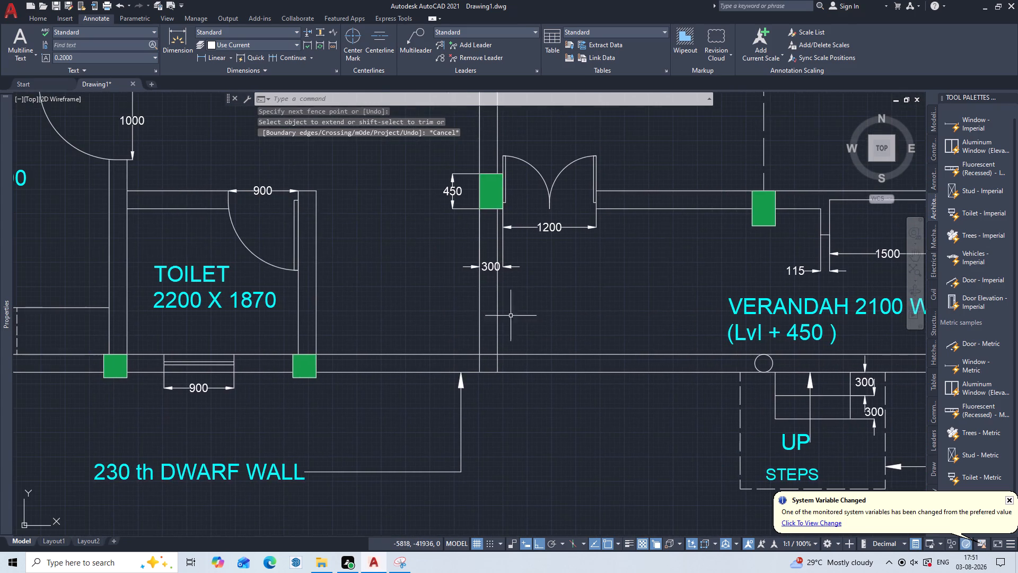
scroll(496, 331, "up", 2)
middle_click_drag(486, 385, 513, 322)
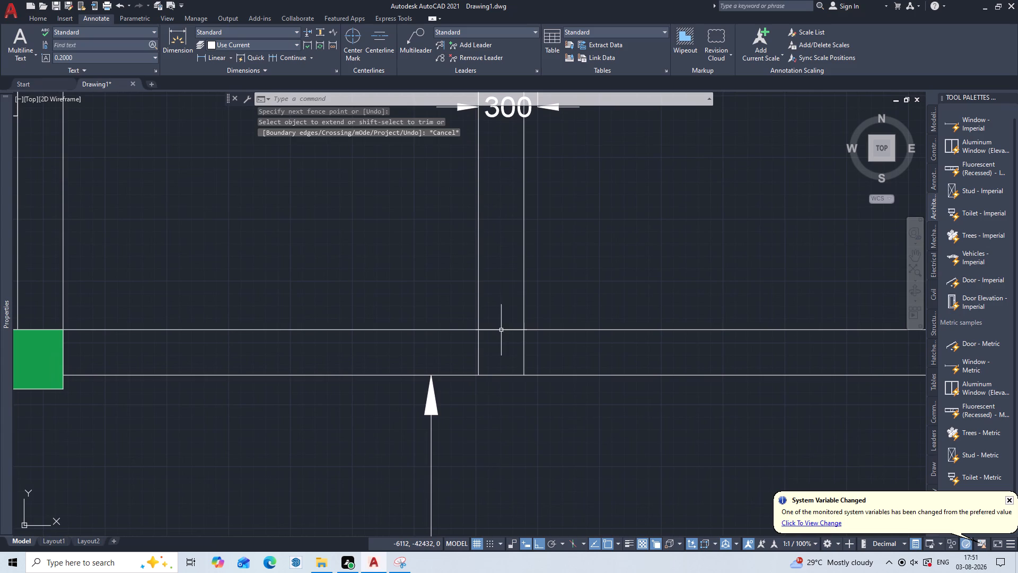
scroll(491, 355, "up", 2)
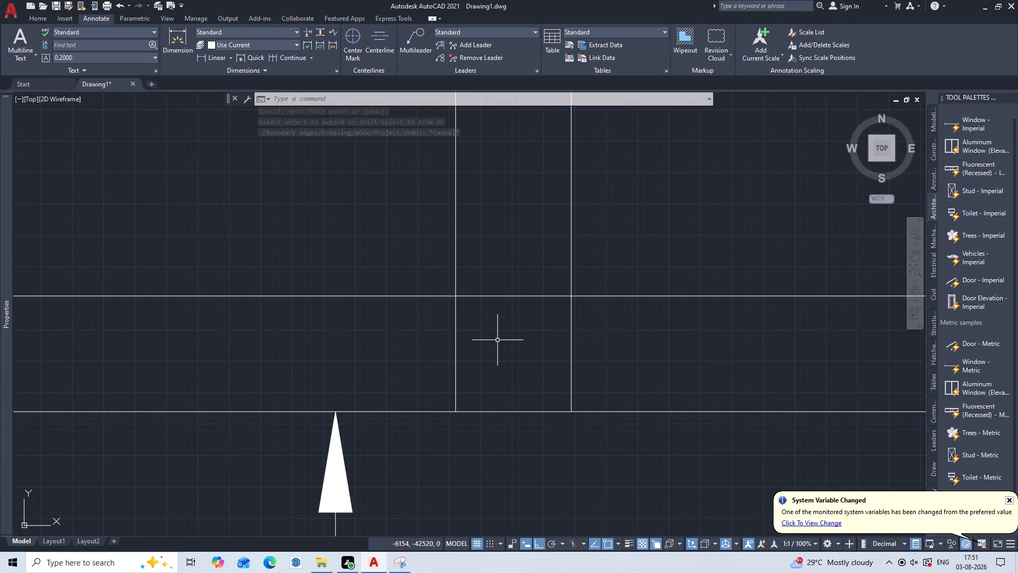
key("l")
key("Return")
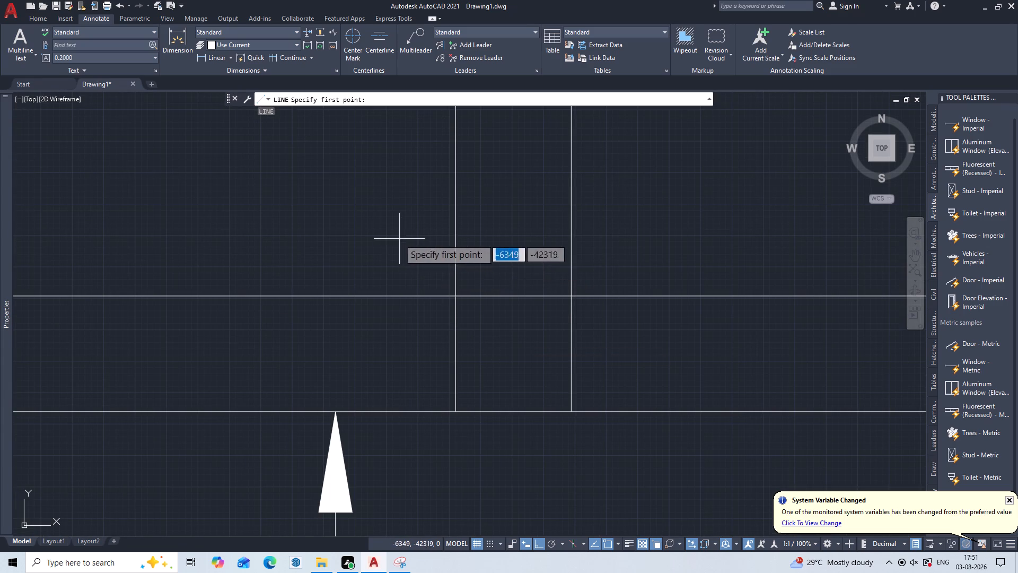
left_click(456, 298)
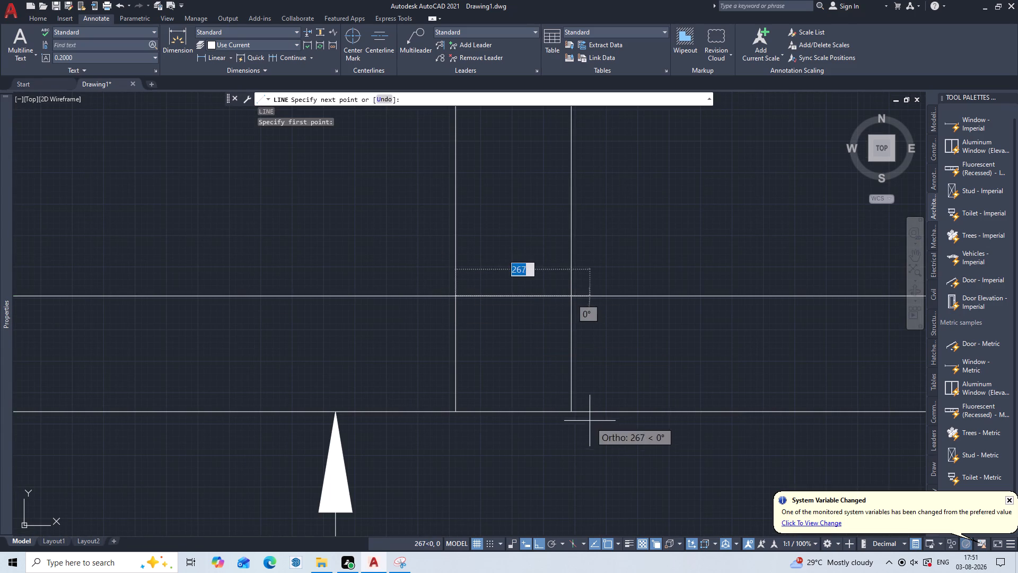
left_click(571, 409)
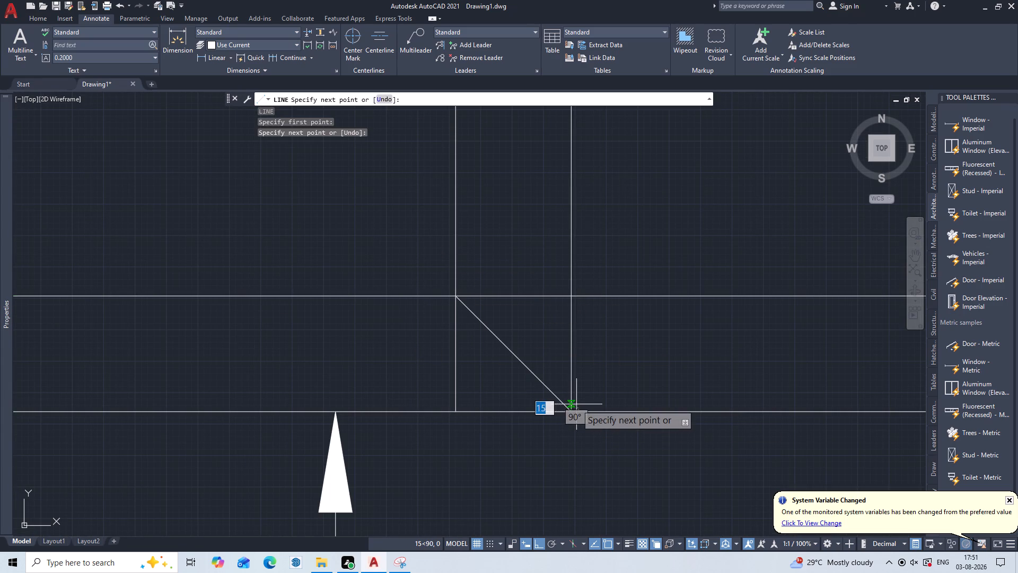
key("Escape")
key("Return")
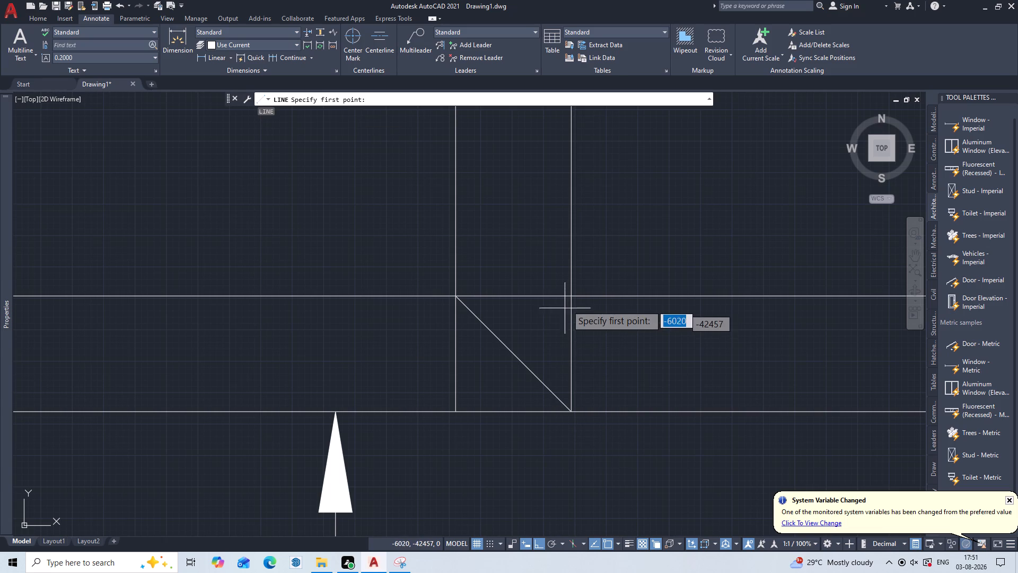
left_click_drag(572, 294, 566, 299)
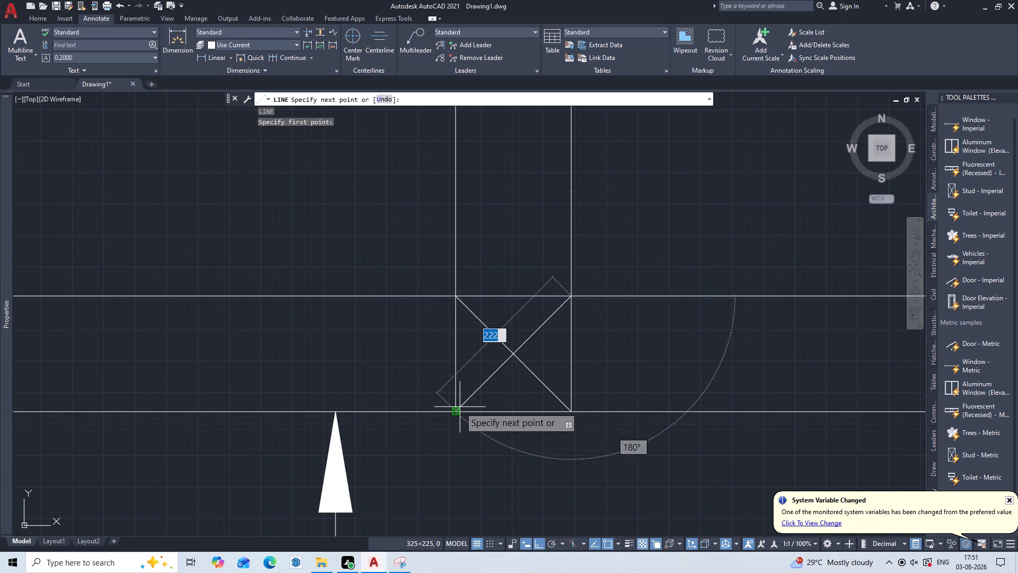
left_click(460, 407)
key("Escape")
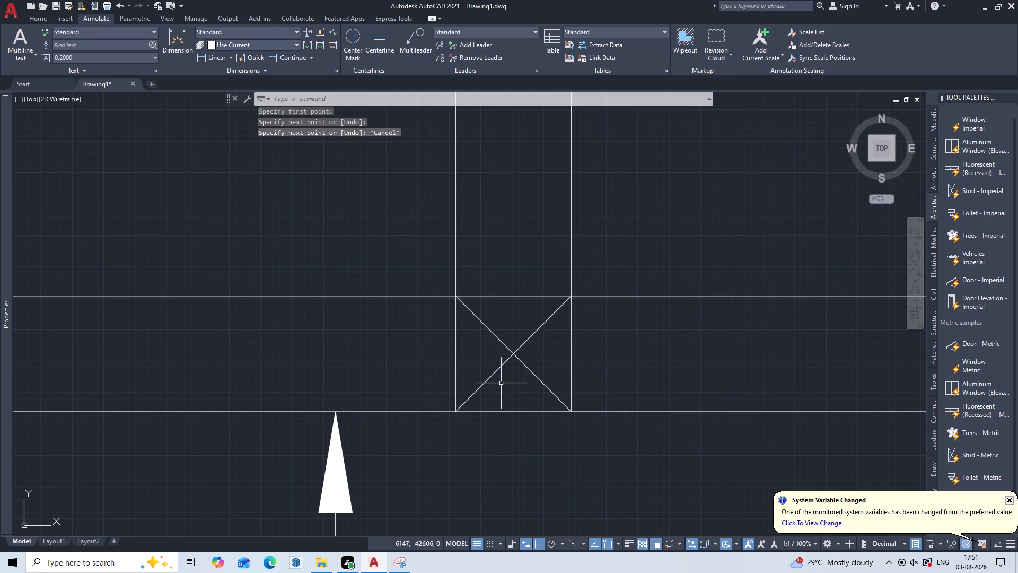
Draw a circle of radius 115 centred where the two diagonals cross in the dwarf wall.
key("c")
key("Return")
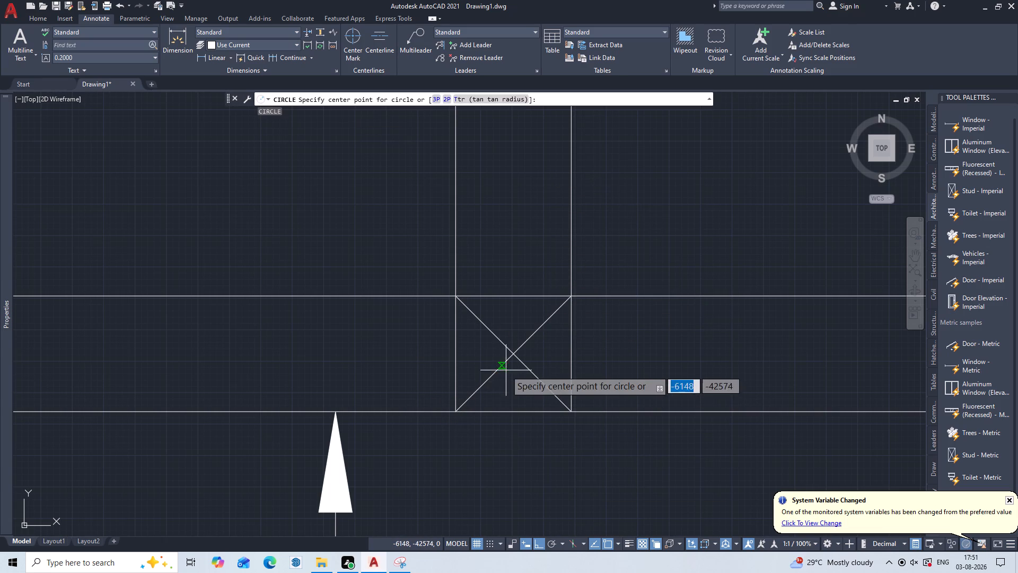
left_click(514, 352)
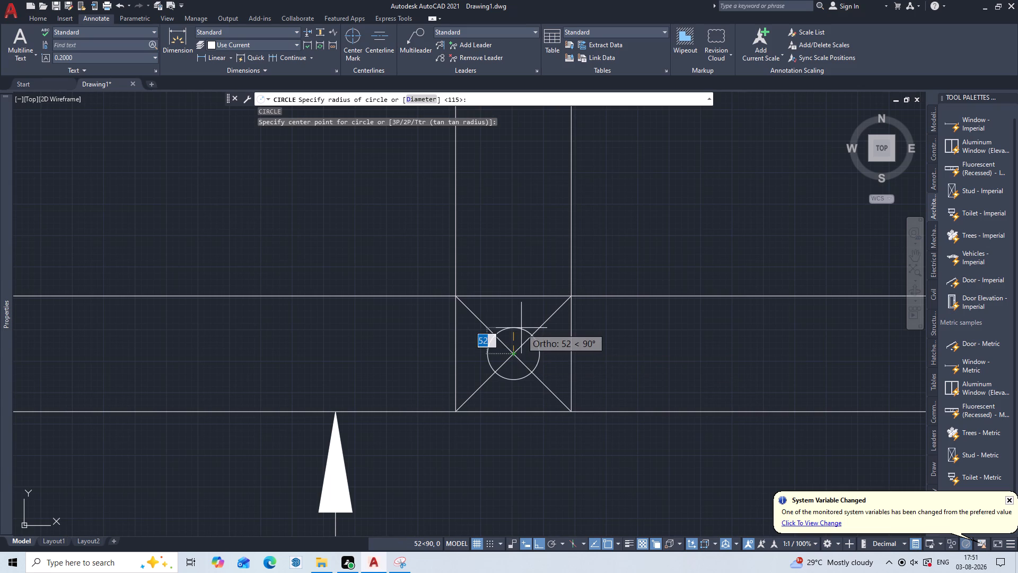
type("115")
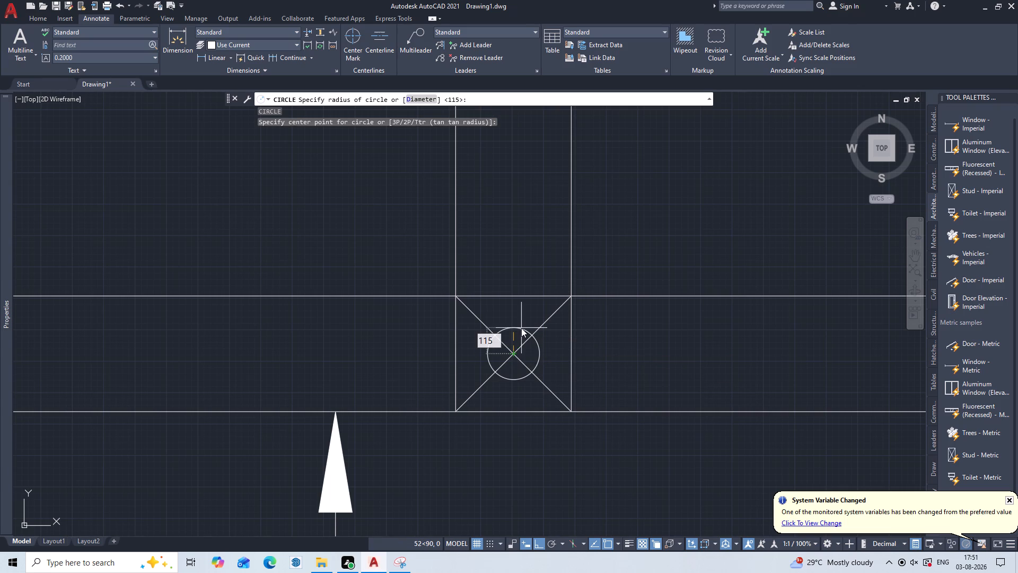
key("Return")
key("Escape")
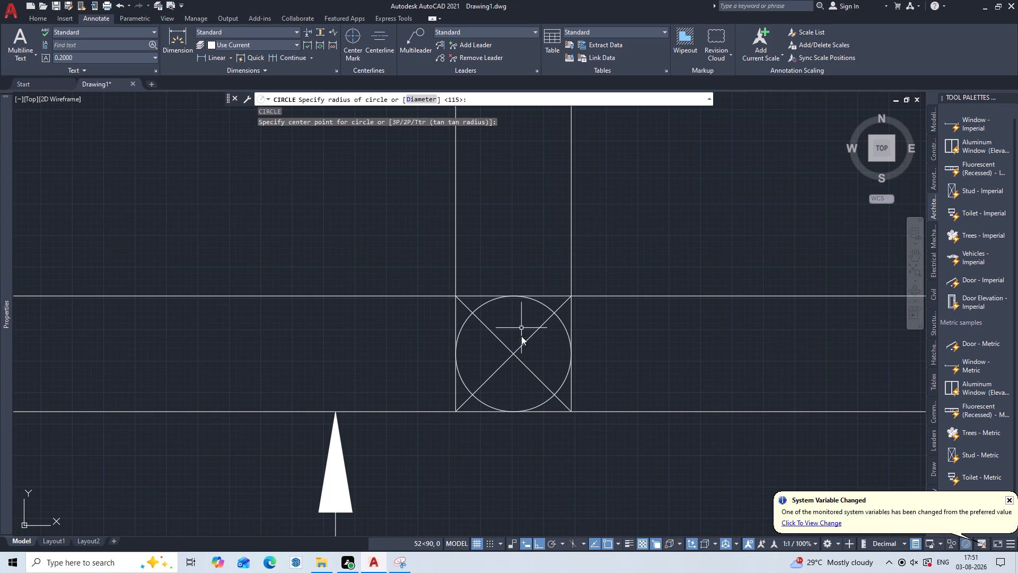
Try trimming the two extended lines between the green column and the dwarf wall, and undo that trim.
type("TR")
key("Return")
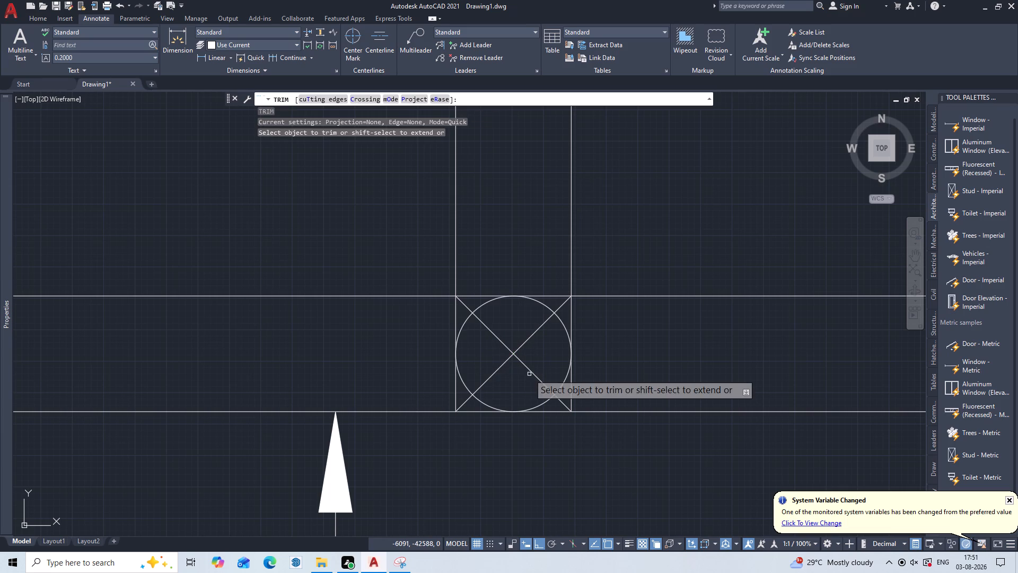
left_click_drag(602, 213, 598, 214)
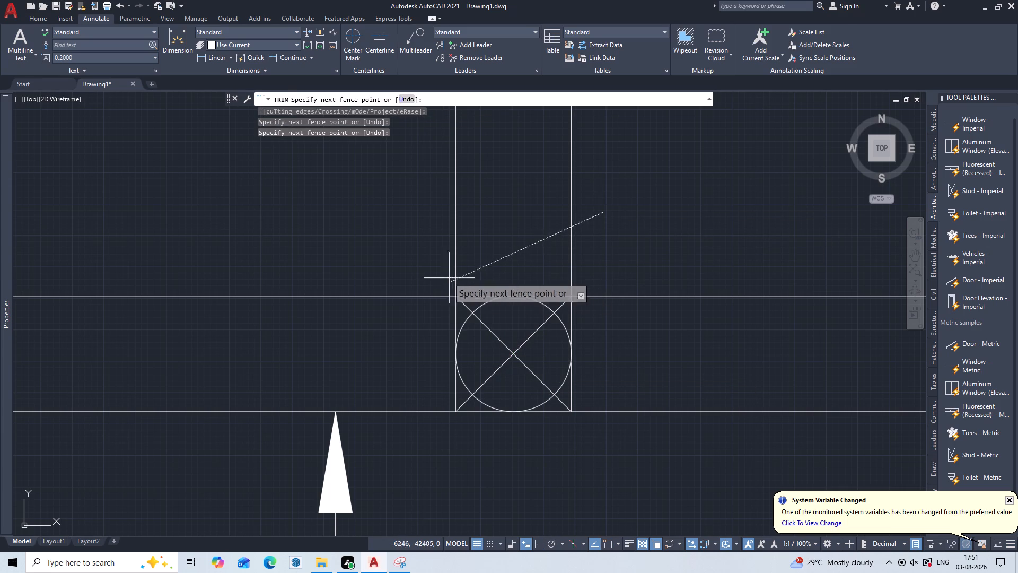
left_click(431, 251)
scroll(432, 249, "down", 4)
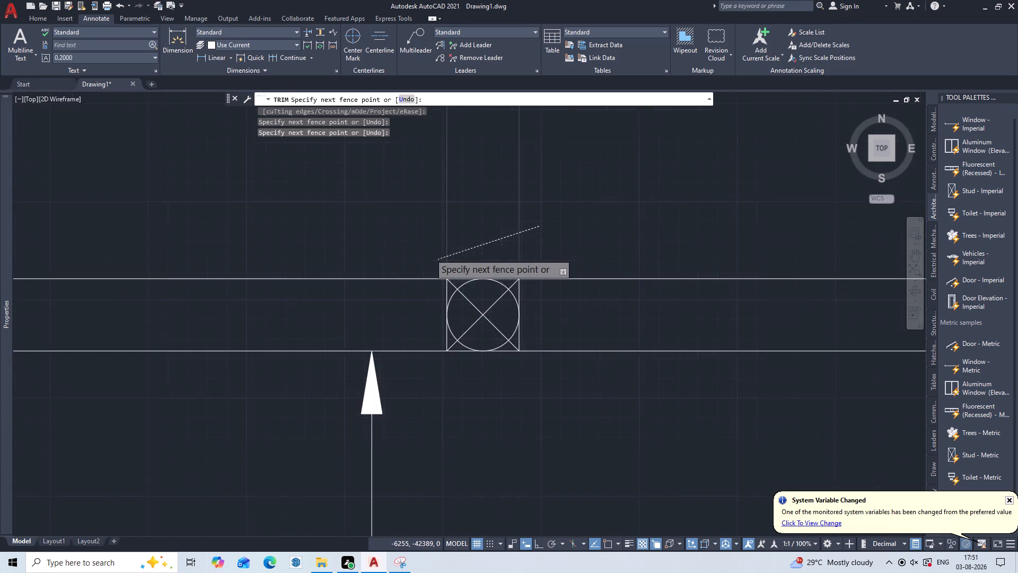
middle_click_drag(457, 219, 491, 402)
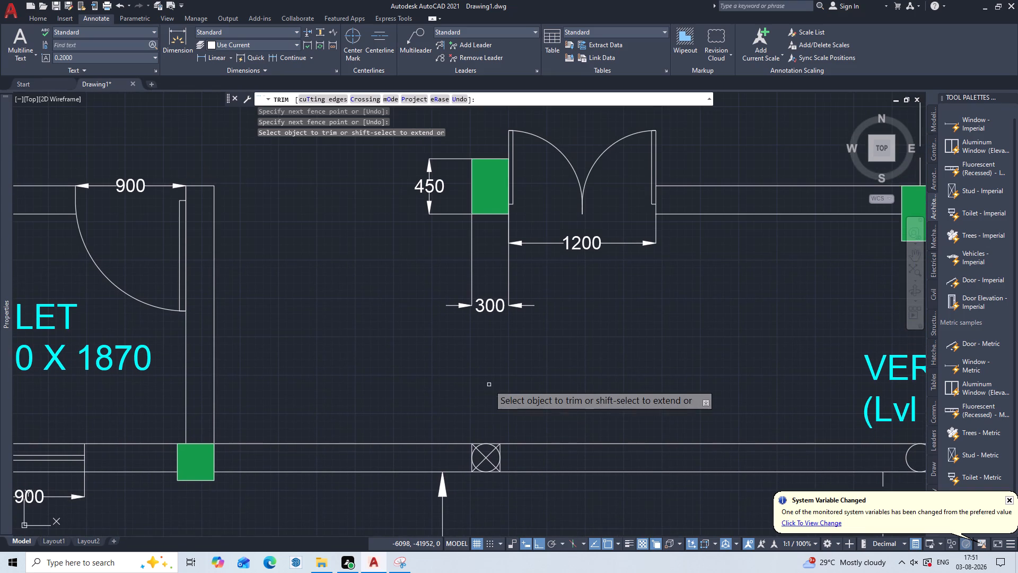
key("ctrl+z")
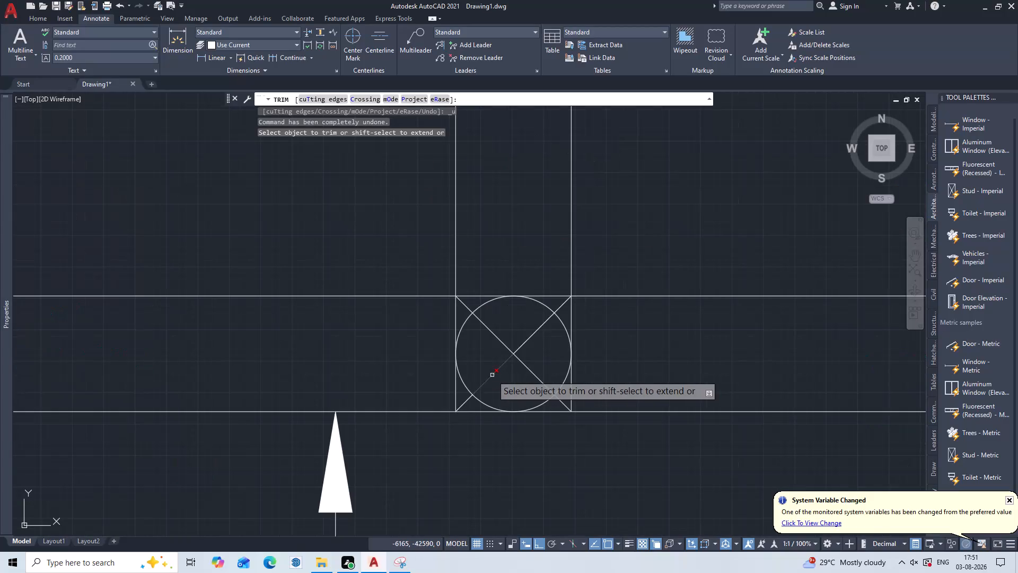
Trim away all the diagonal pieces inside the new circle.
left_click(494, 333)
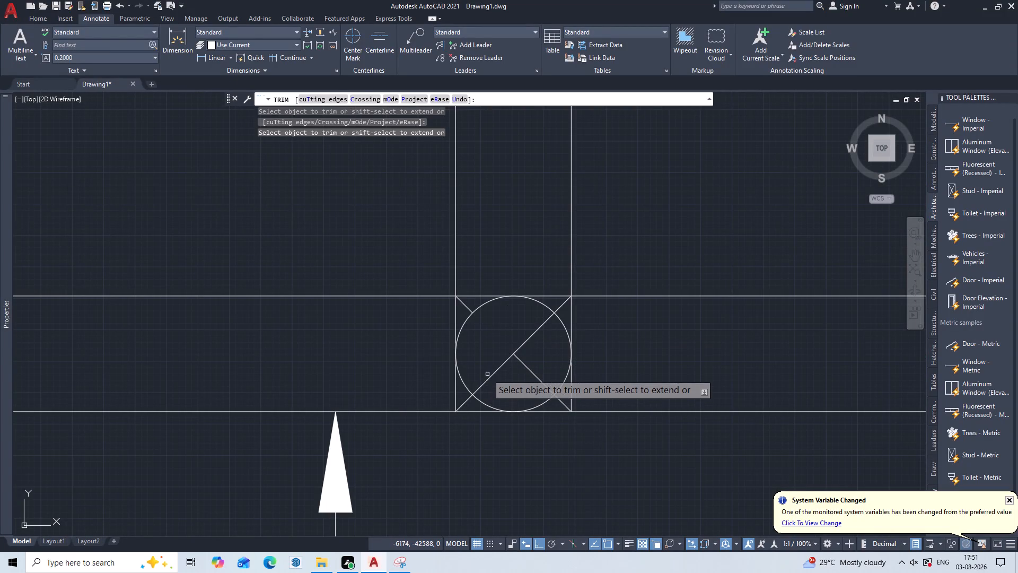
left_click(487, 374)
left_click(503, 381)
double_click(528, 327)
double_click(544, 350)
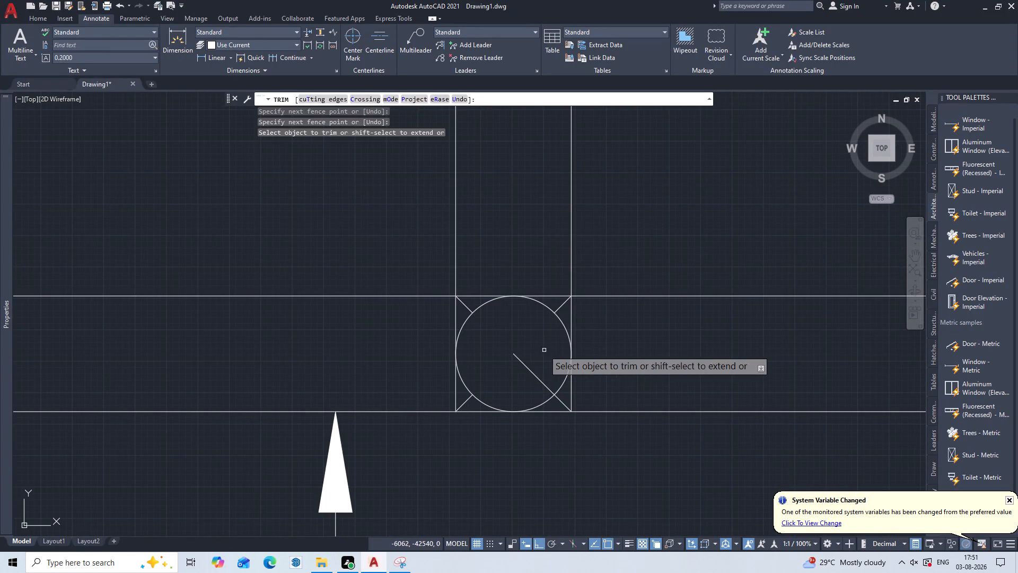
left_click_drag(538, 364, 513, 379)
Trim away the four leftover diagonal stubs between the new circle and the corners of its square in the dwarf wall.
scroll(493, 370, "up", 1)
middle_click_drag(494, 371, 496, 371)
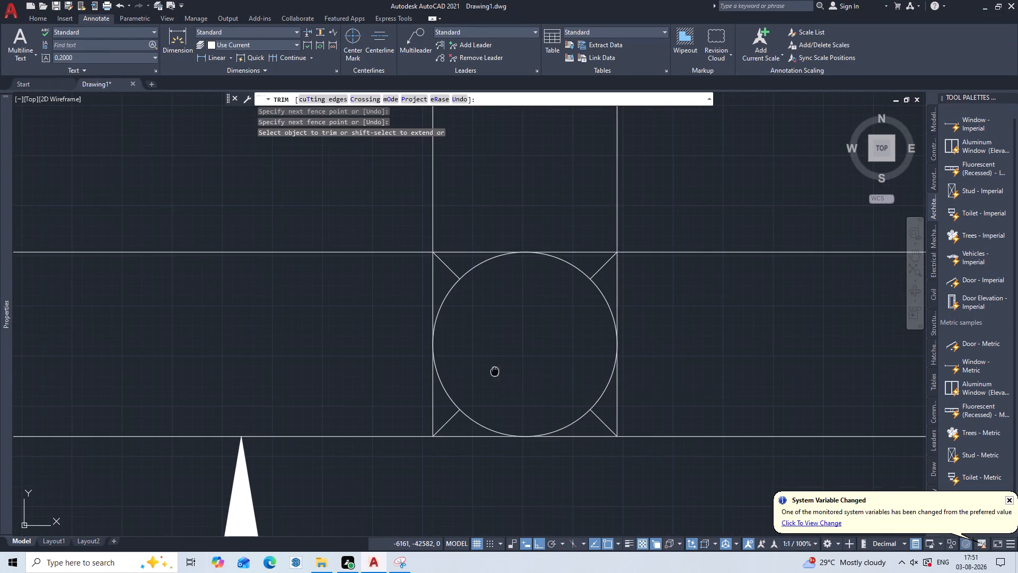
middle_click_drag(496, 371, 606, 241)
scroll(561, 296, "up", 3)
left_click(547, 264)
left_click(575, 293)
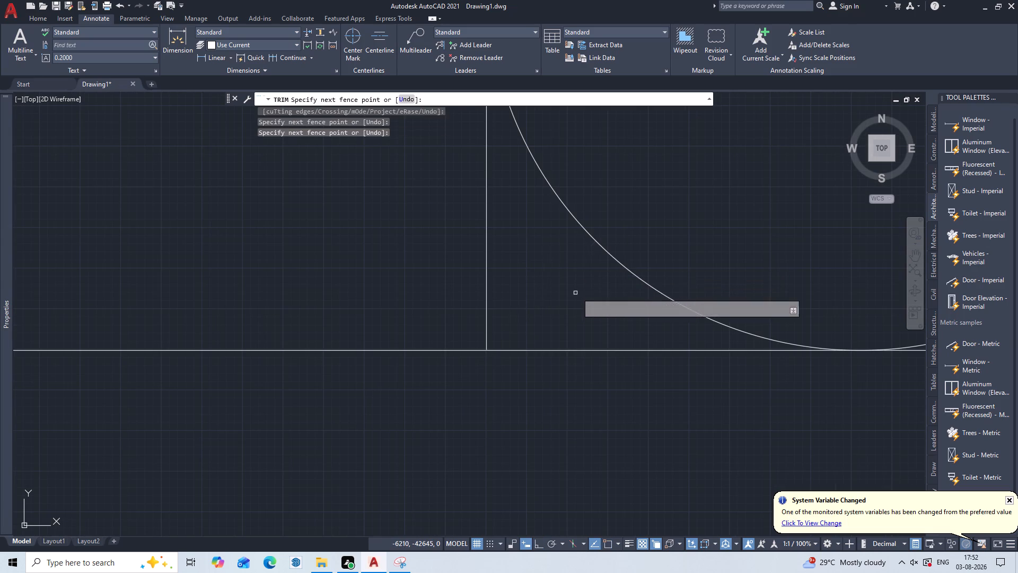
scroll(650, 213, "down", 3)
middle_click_drag(650, 213, 397, 394)
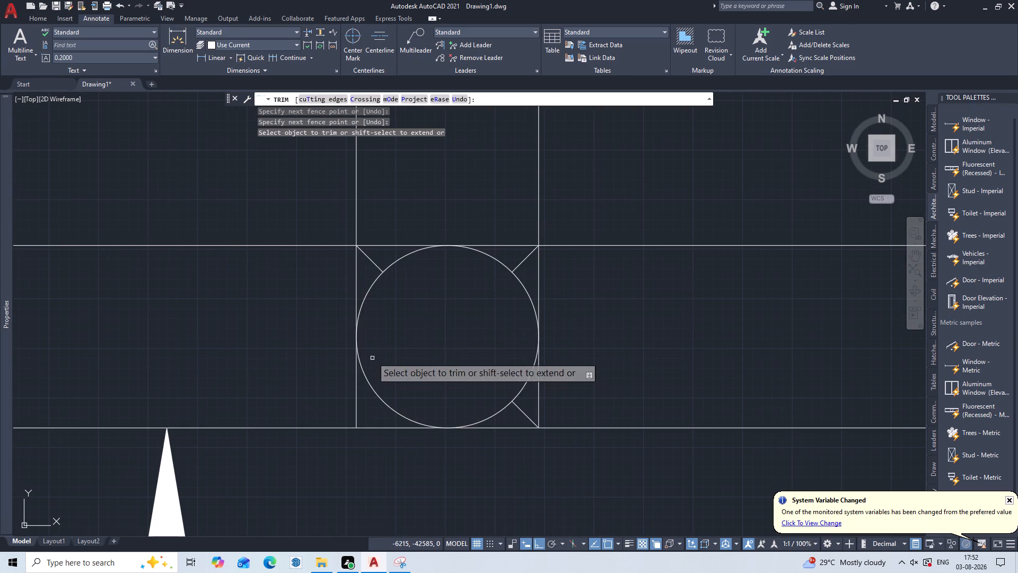
scroll(382, 242, "up", 3)
left_click(346, 308)
double_click(323, 355)
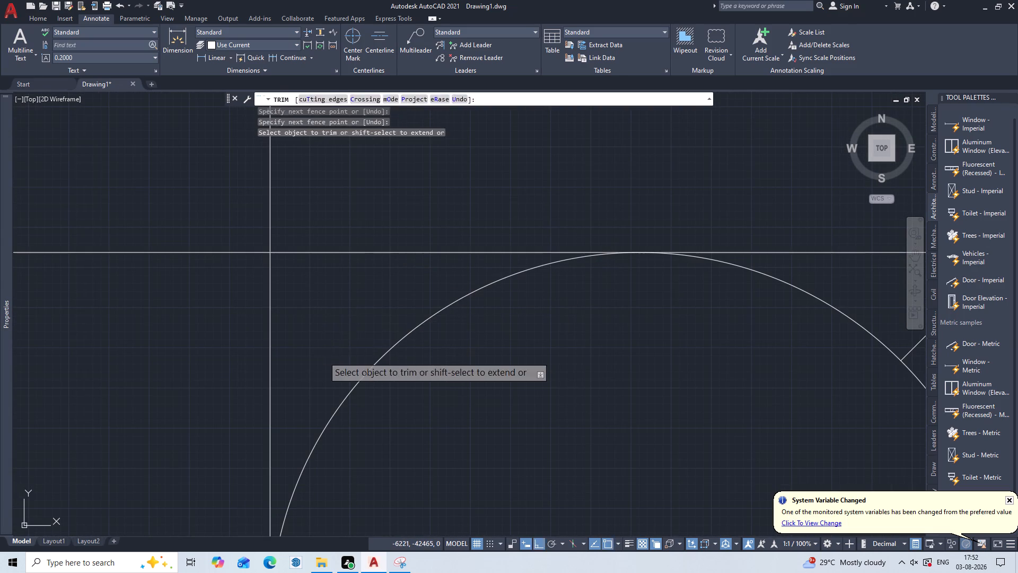
left_click(355, 308)
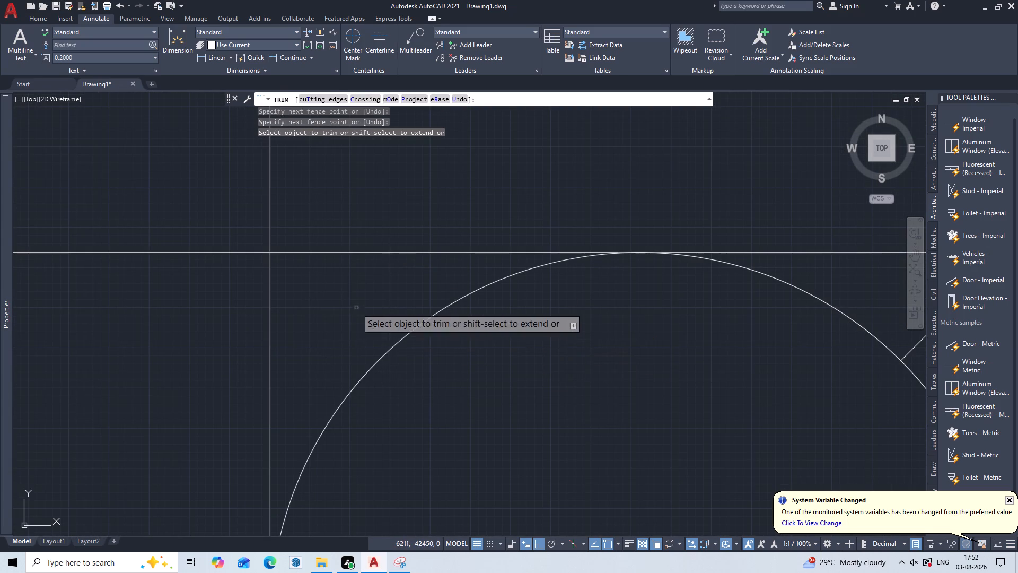
middle_click_drag(651, 358, 0, 328)
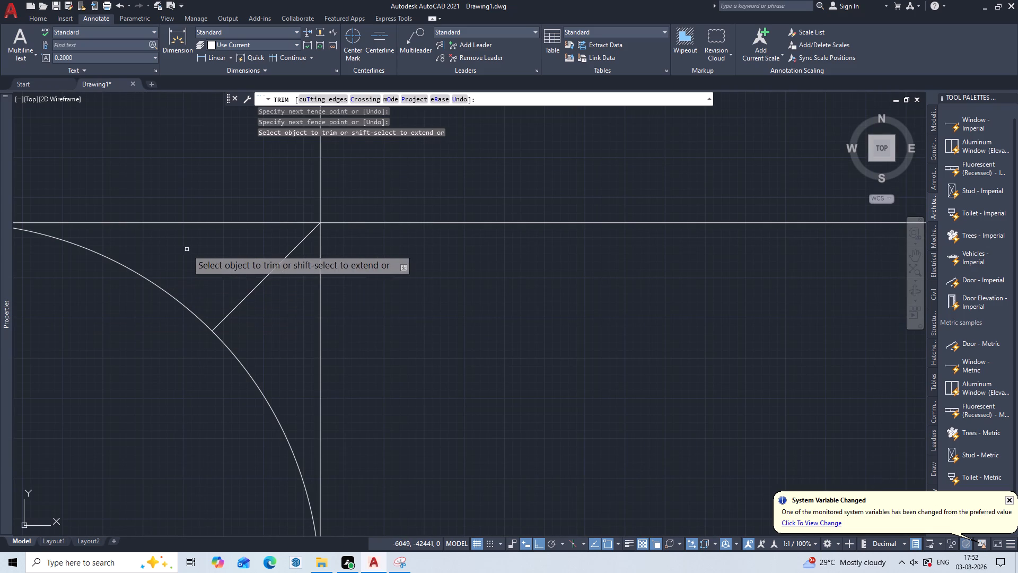
left_click_drag(196, 258, 200, 265)
left_click(256, 317)
left_click_drag(257, 317, 264, 315)
scroll(263, 311, "down", 2)
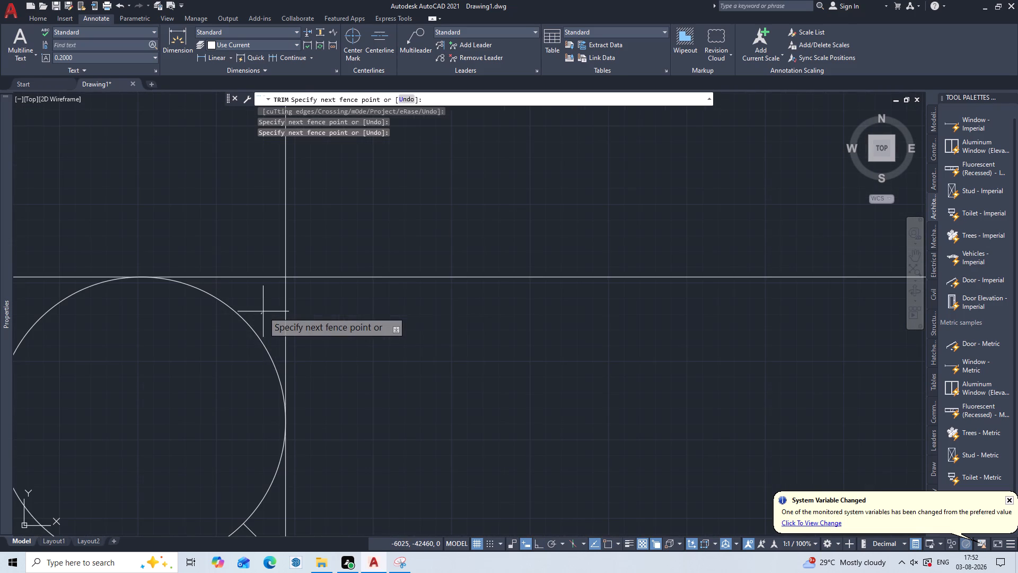
left_click(263, 311)
middle_click_drag(209, 369, 523, 170)
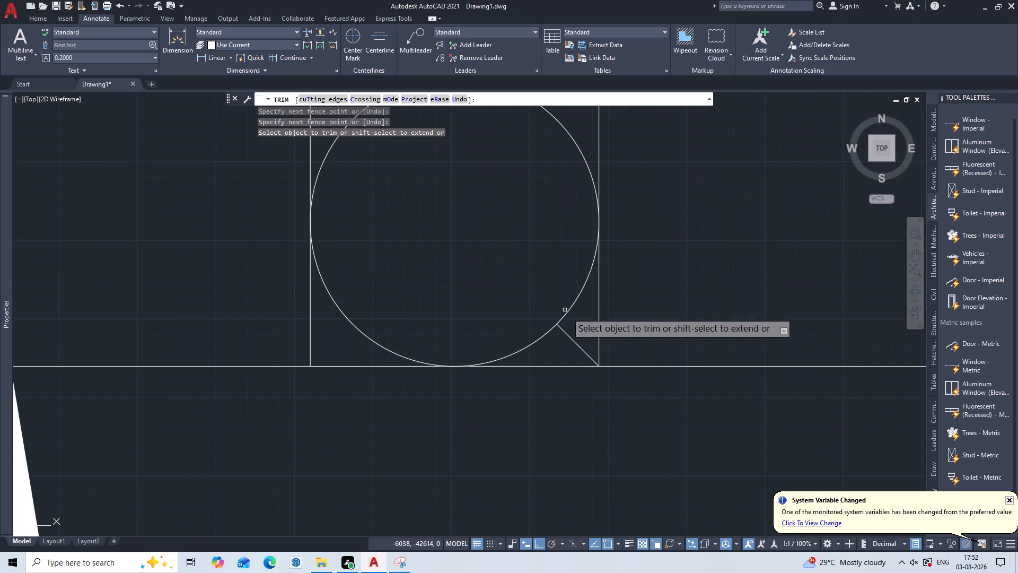
scroll(572, 323, "up", 3)
left_click(562, 341)
left_click(511, 411)
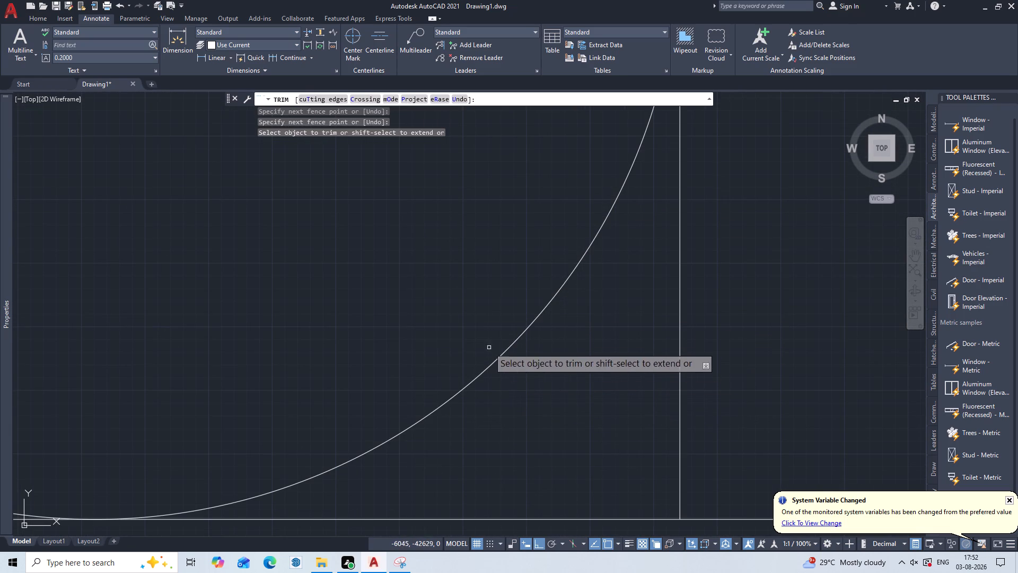
Trim away the extended vertical line segments on both sides of the new circle within the dwarf wall's thickness.
scroll(450, 302, "down", 3)
middle_click_drag(432, 288, 573, 521)
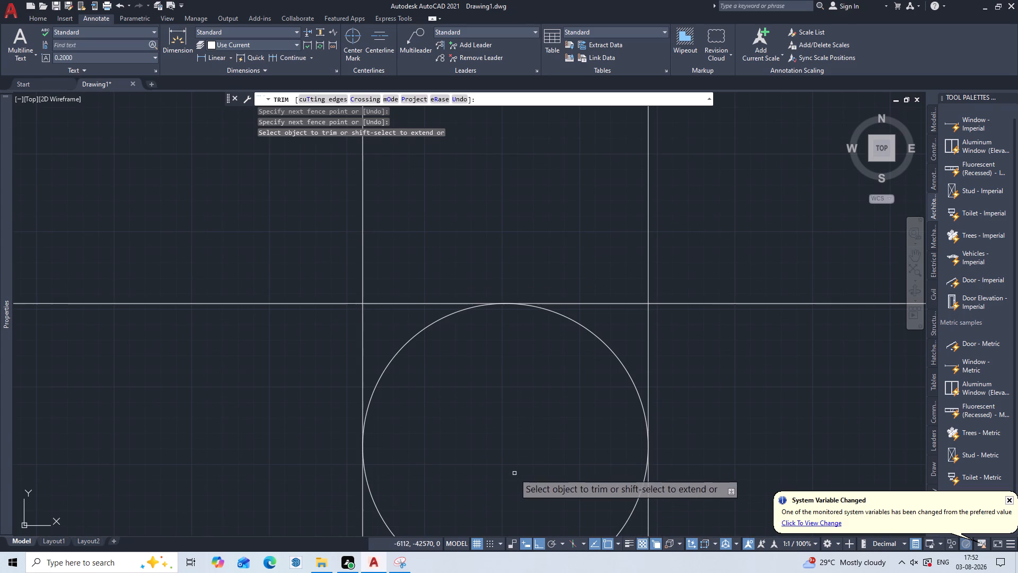
left_click(365, 344)
left_click(308, 396)
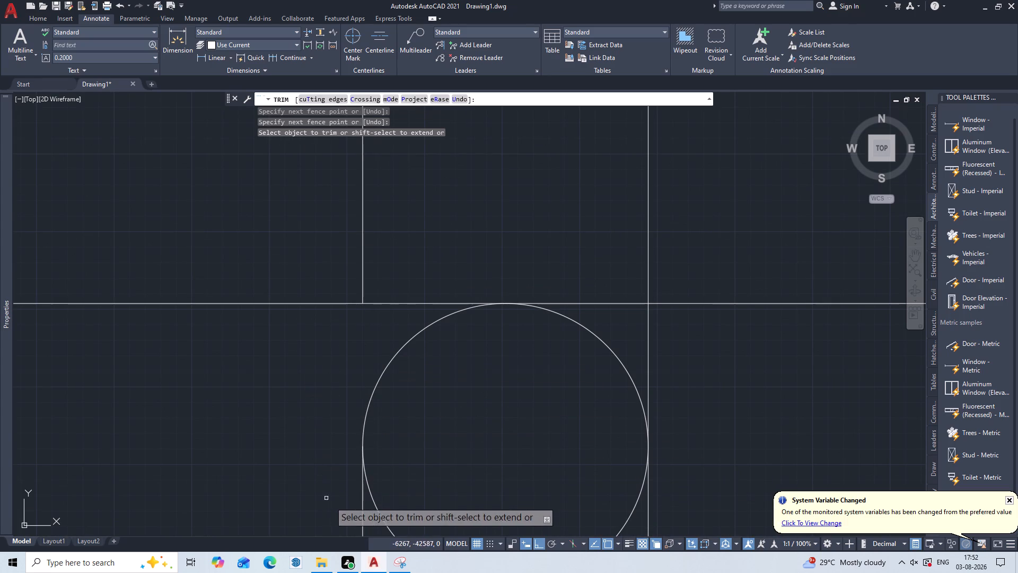
left_click(347, 516)
left_click(373, 520)
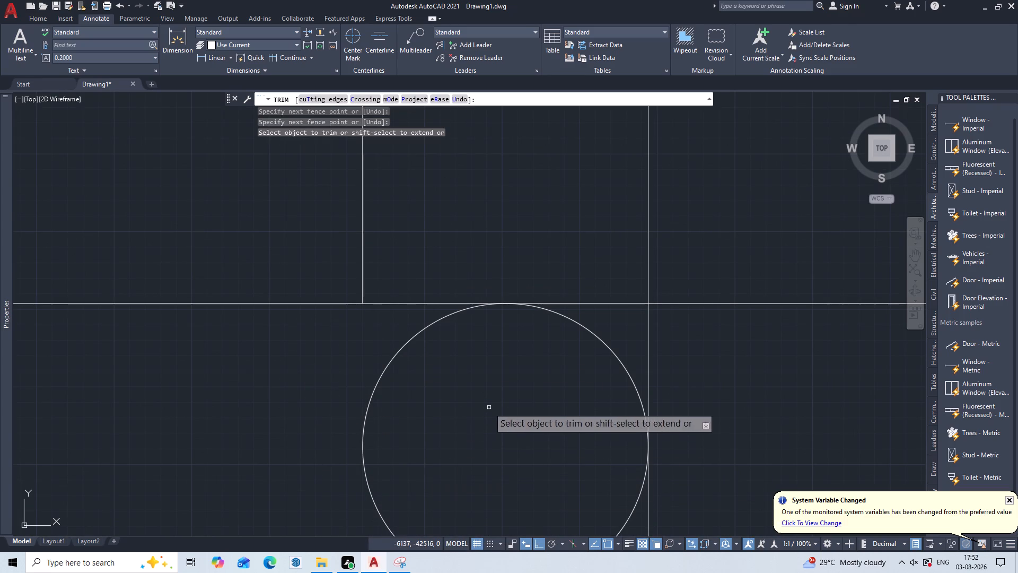
left_click(682, 324)
left_click(643, 354)
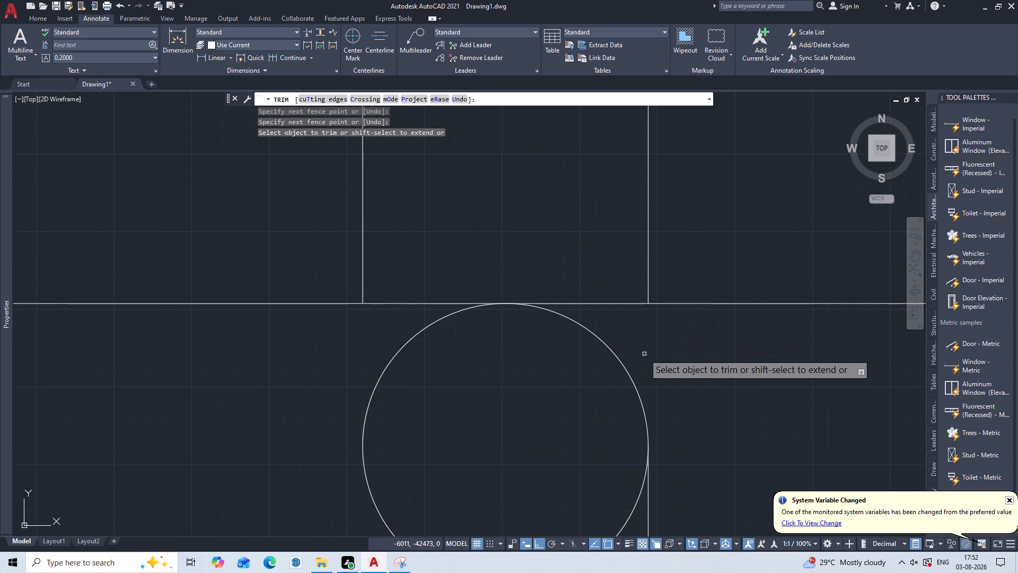
scroll(664, 370, "down", 2)
middle_click_drag(664, 374, 610, 266)
scroll(621, 325, "up", 4)
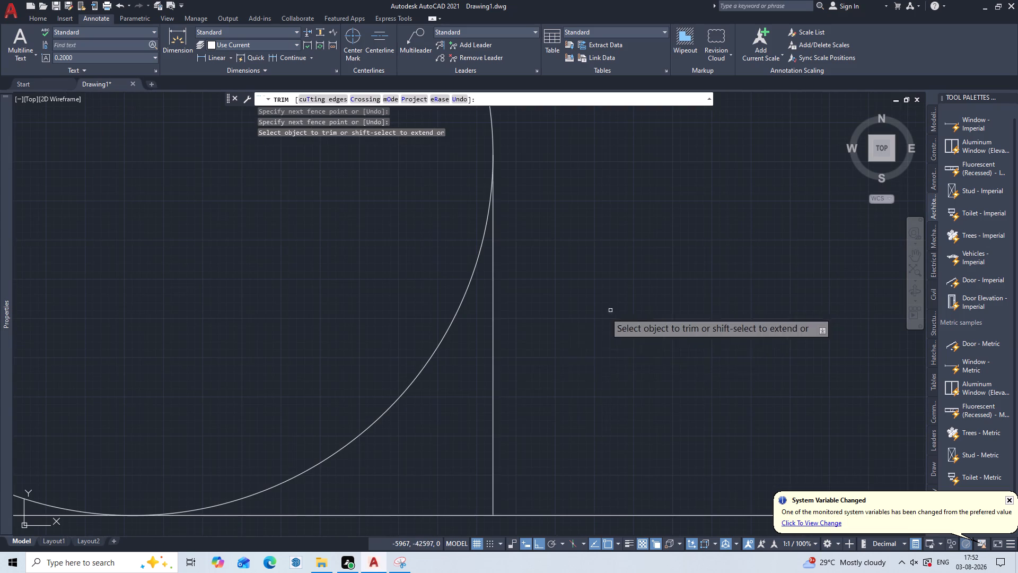
left_click(451, 404)
left_click(611, 366)
Trim away both extended lines between the green column beside the 1200 double door and the dwarf wall.
scroll(615, 364, "down", 3)
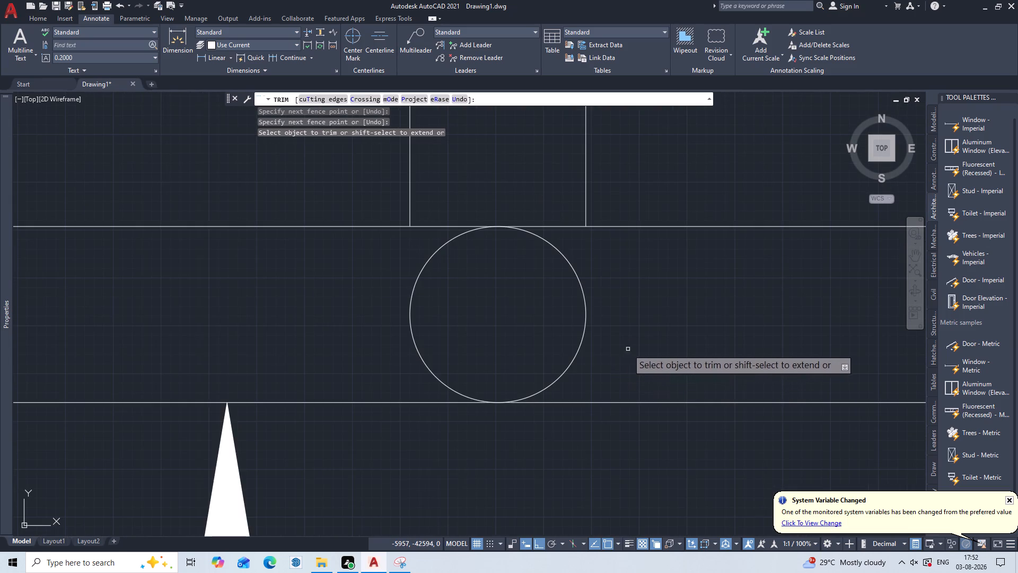
middle_click_drag(629, 348, 699, 537)
scroll(666, 344, "down", 3)
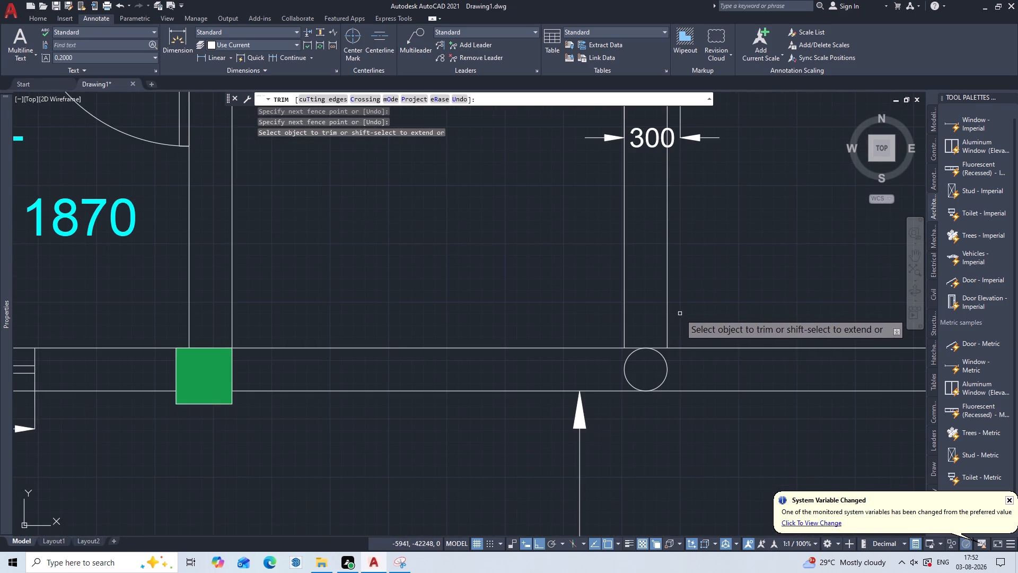
middle_click_drag(703, 298, 623, 550)
scroll(697, 358, "down", 1)
middle_click(623, 551)
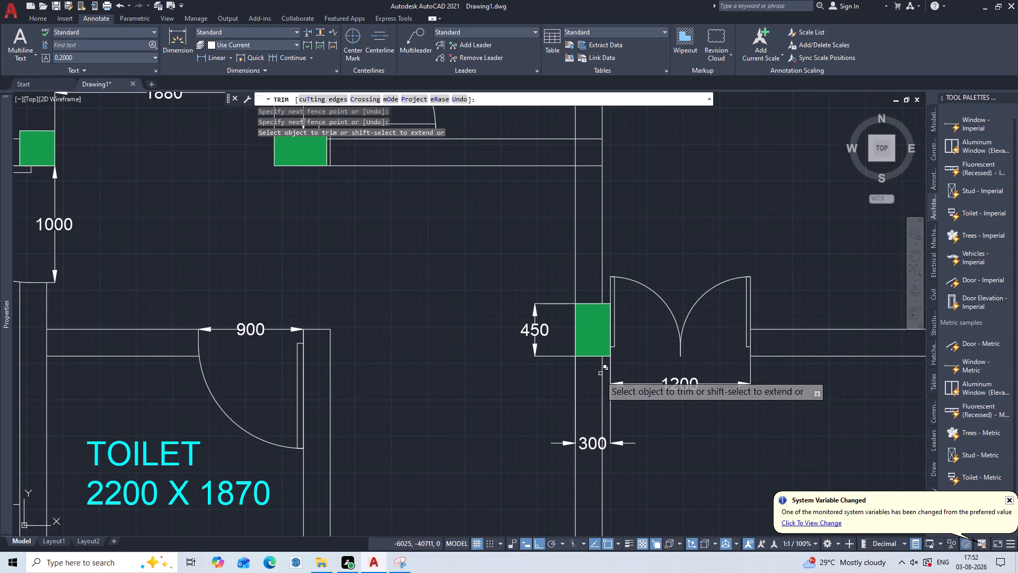
left_click(601, 393)
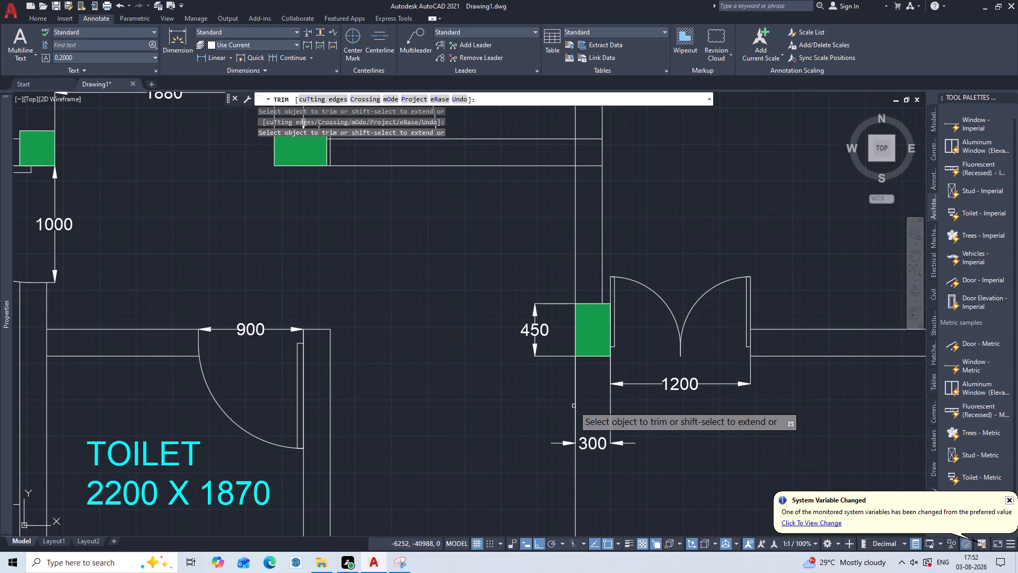
left_click(575, 411)
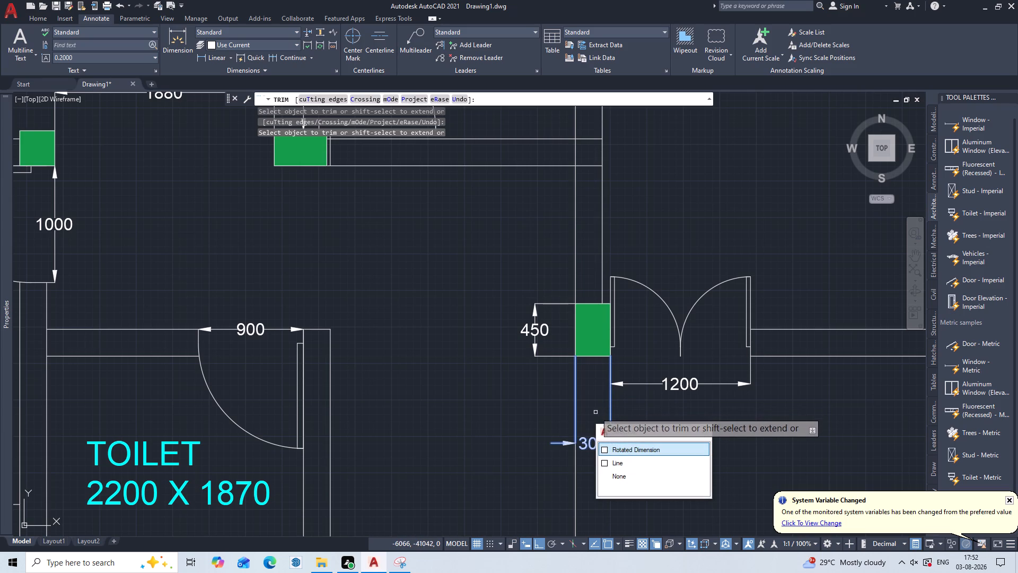
key("Escape")
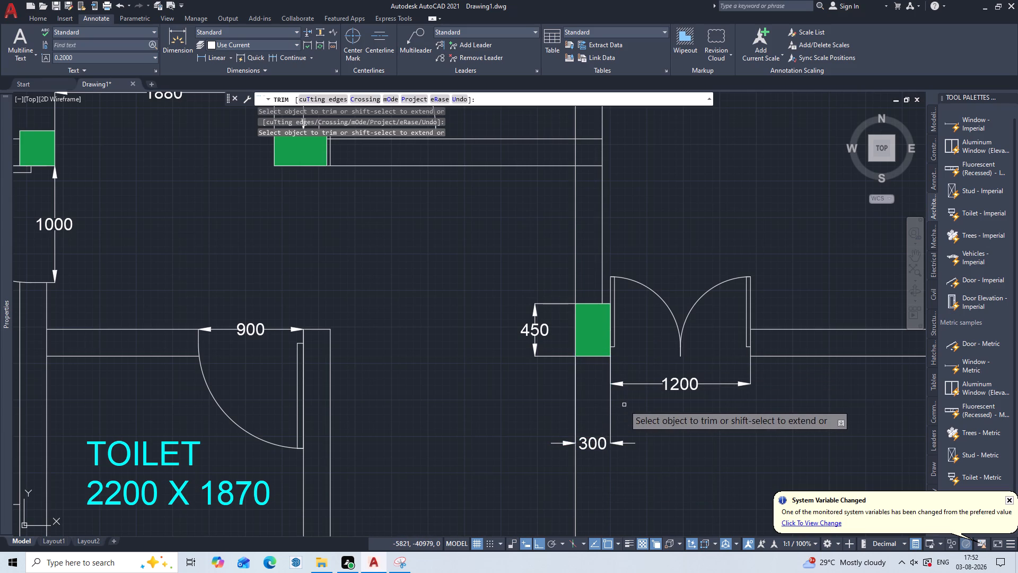
middle_click_drag(626, 404, 620, 292)
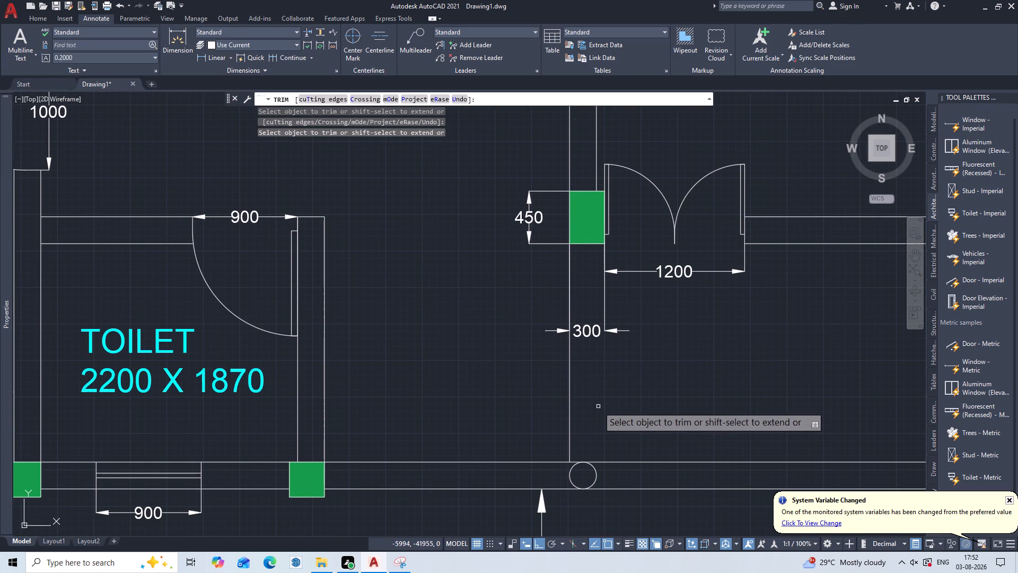
left_click_drag(597, 405, 591, 409)
left_click(565, 421)
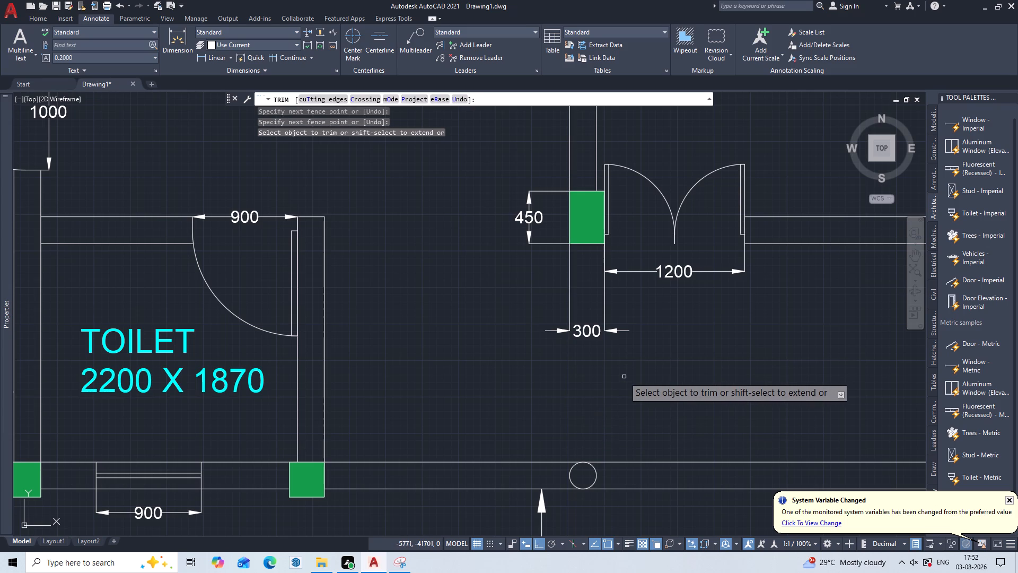
key("Escape")
Draw a slanted multileader from the last round column in the dwarf wall, before the dormitory, up into the verandah.
scroll(636, 362, "down", 3)
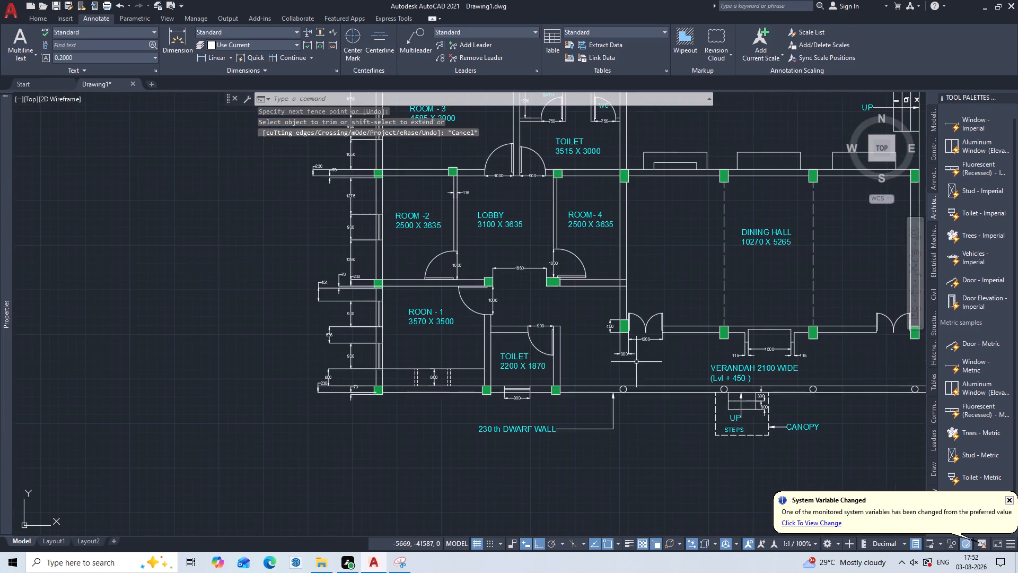
middle_click_drag(636, 362, 564, 320)
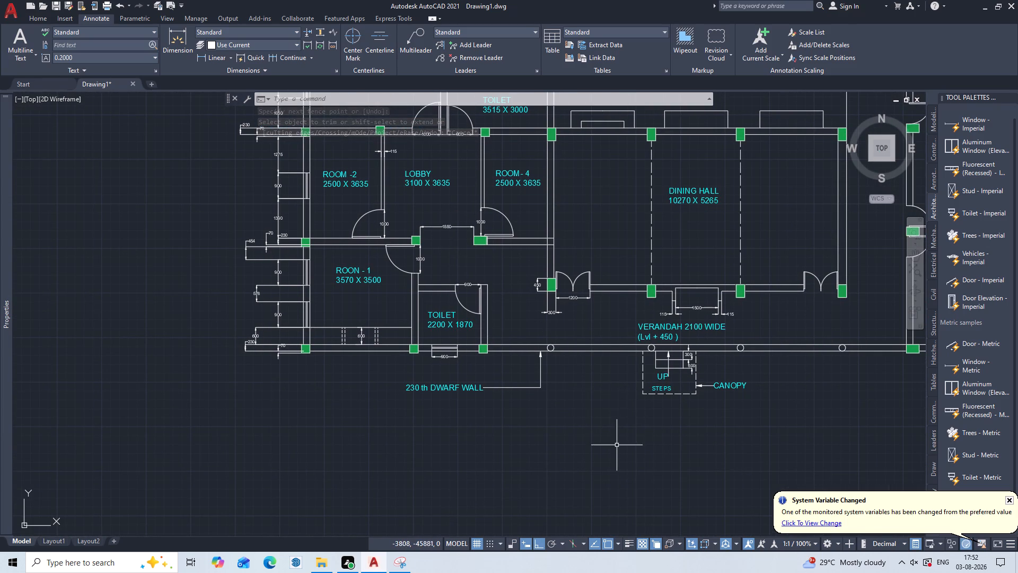
middle_click_drag(769, 371, 637, 402)
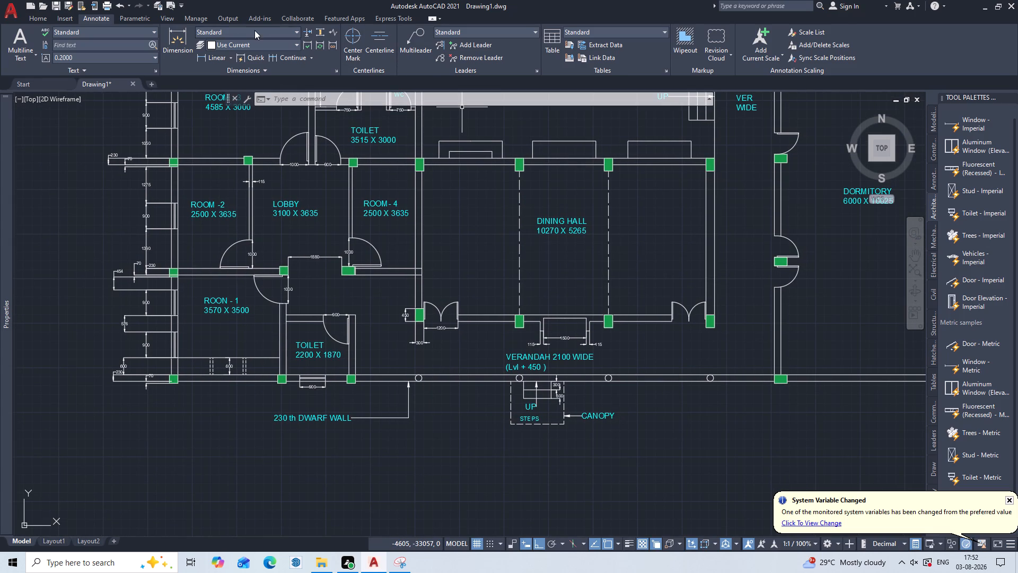
left_click(47, 18)
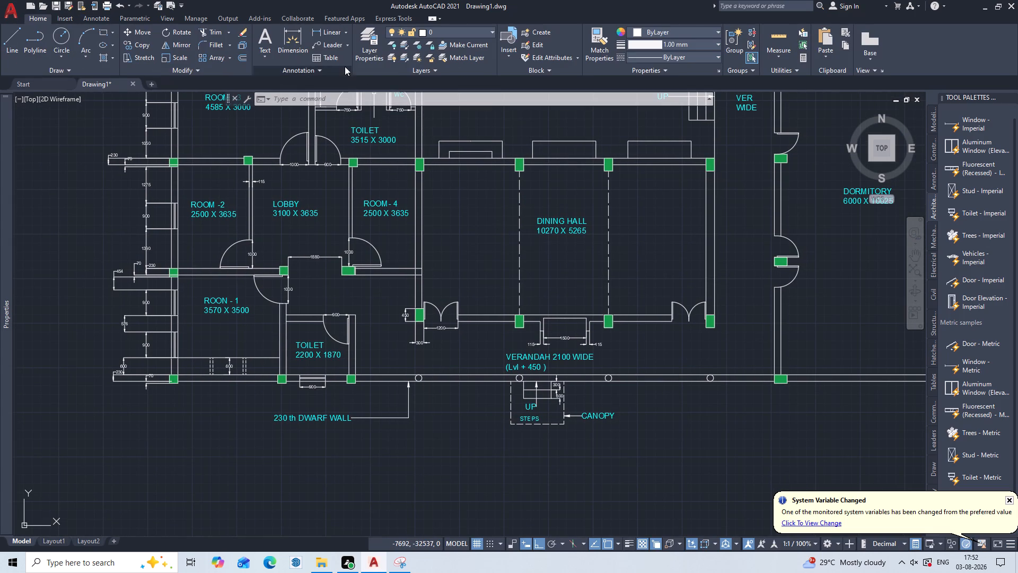
left_click(332, 44)
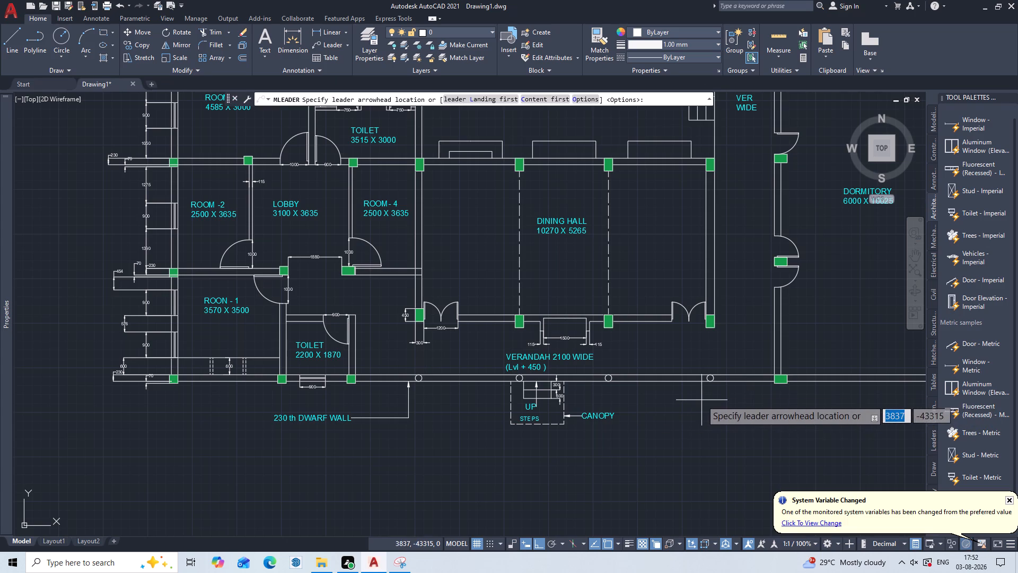
scroll(701, 391, "up", 2)
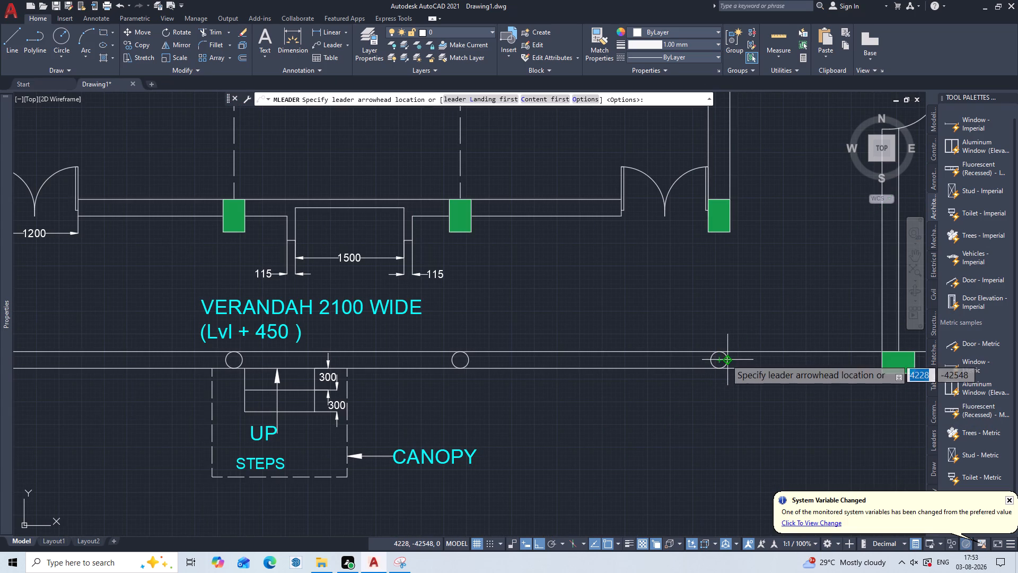
left_click(726, 359)
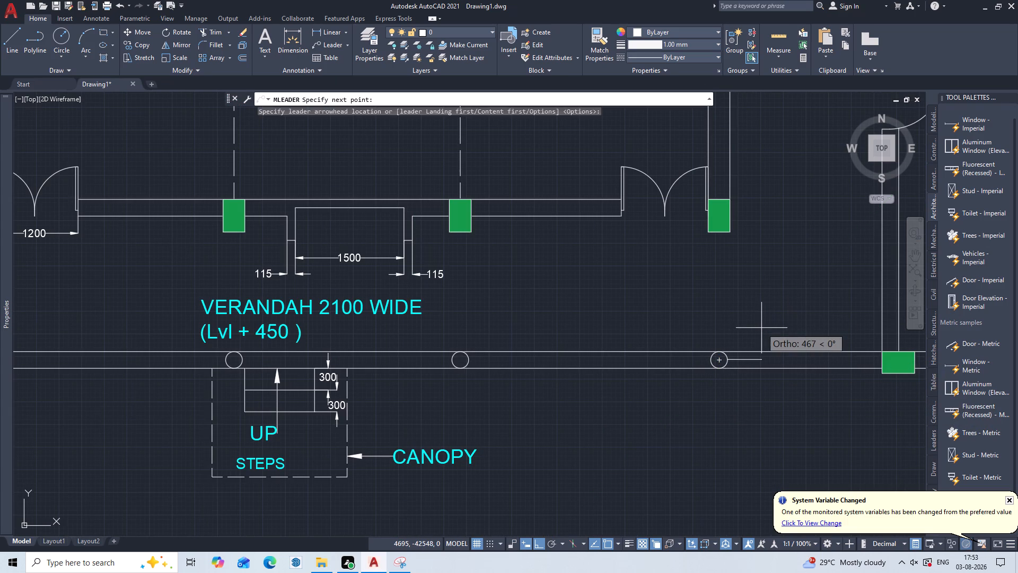
key("F8")
left_click(761, 324)
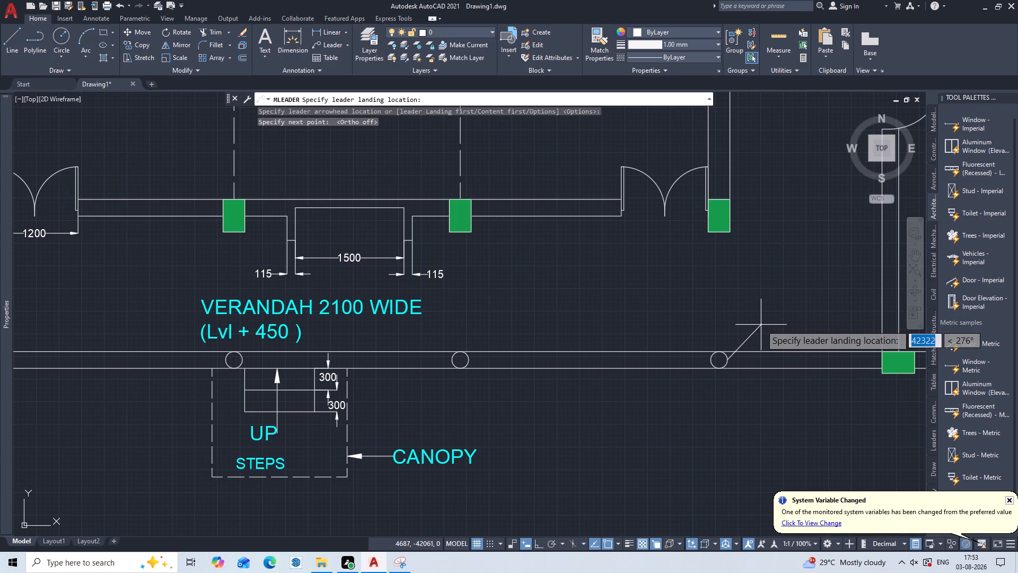
left_click(761, 325)
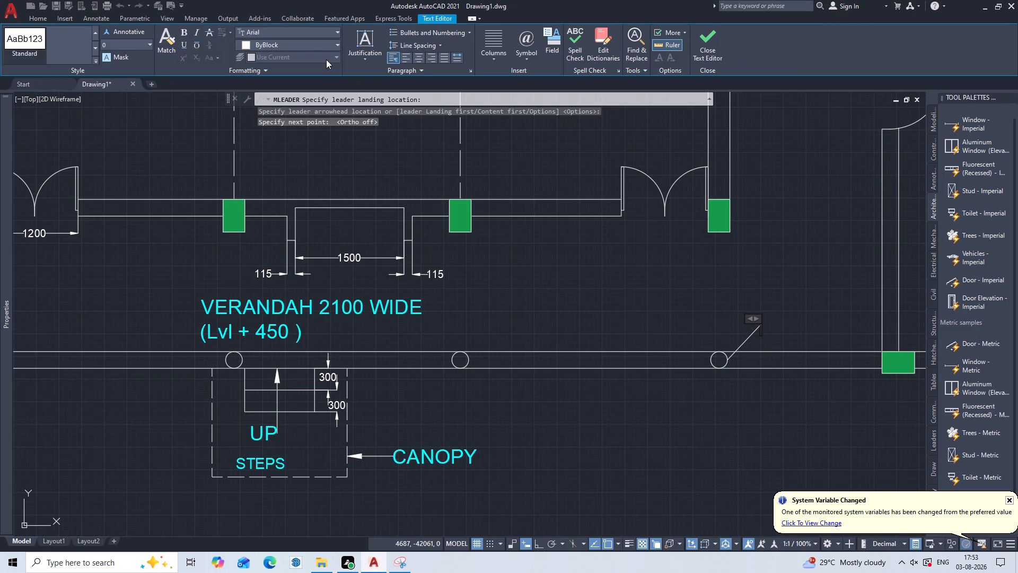
Enter R115 as the leader's text in cyan and save the text.
left_click(310, 47)
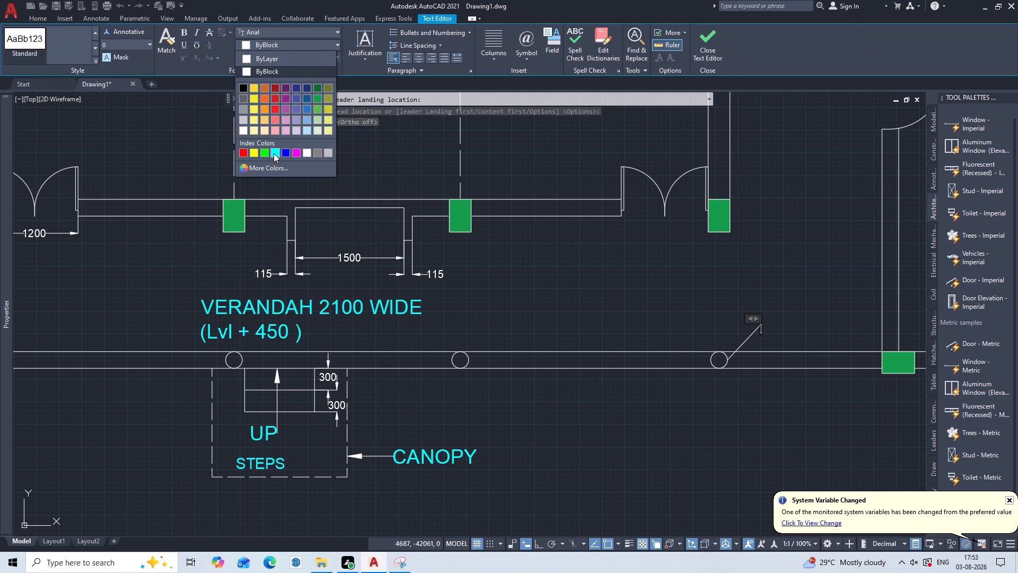
left_click(274, 153)
key("r")
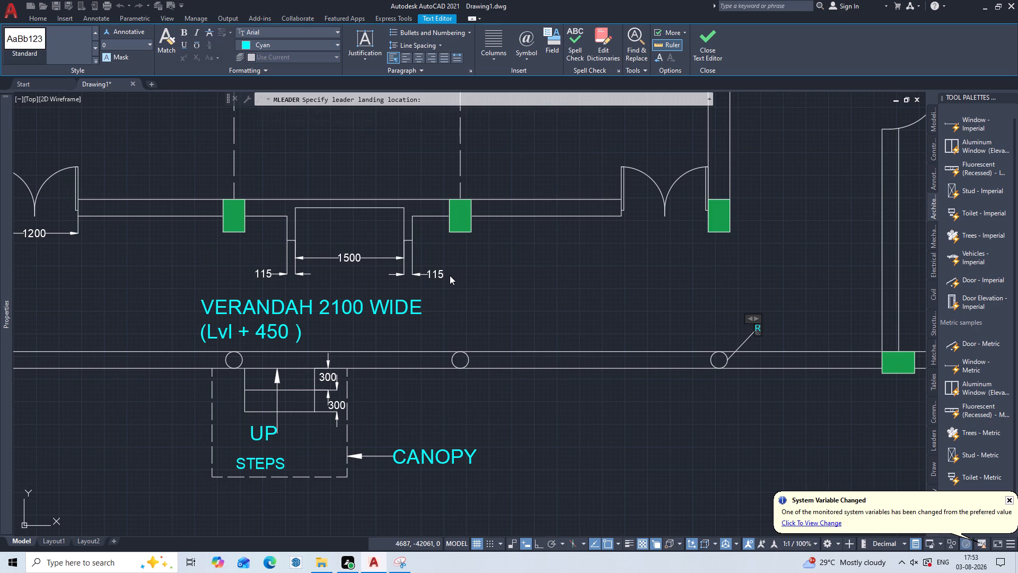
type("11")
key("5")
key("Escape")
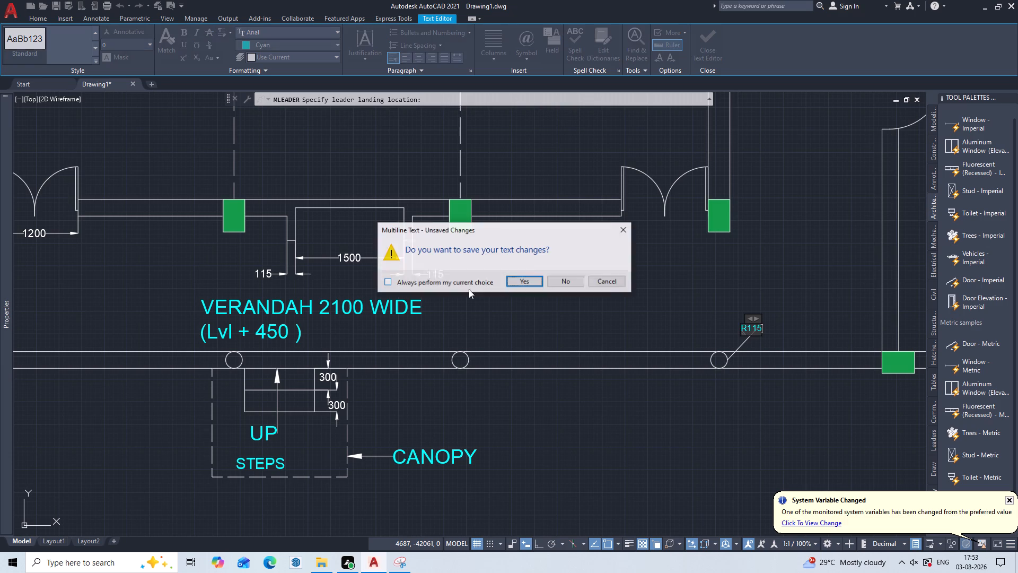
left_click(526, 281)
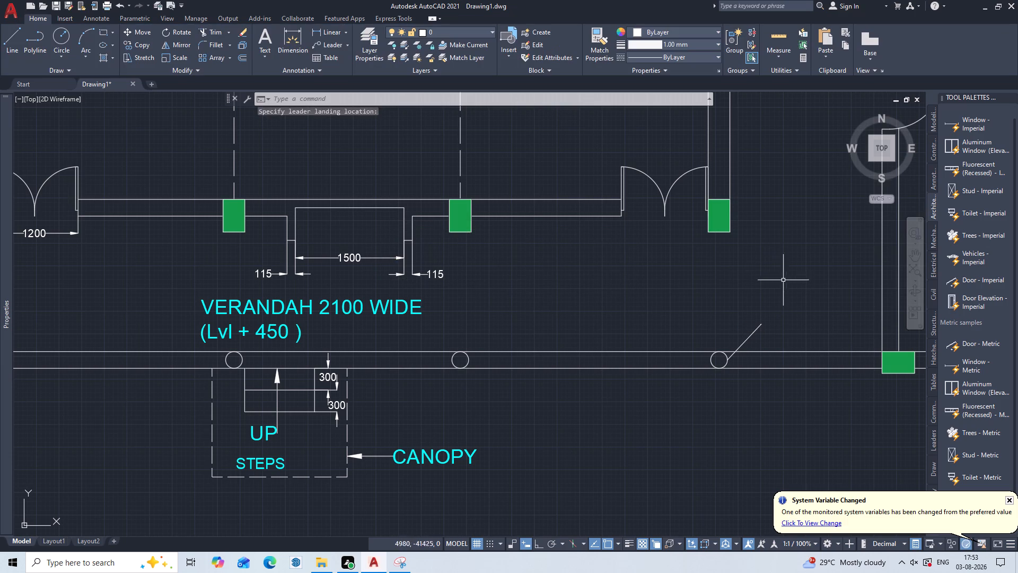
Set the new leader's arrowhead size to 100.
left_click_drag(788, 290, 780, 301)
left_click(732, 336)
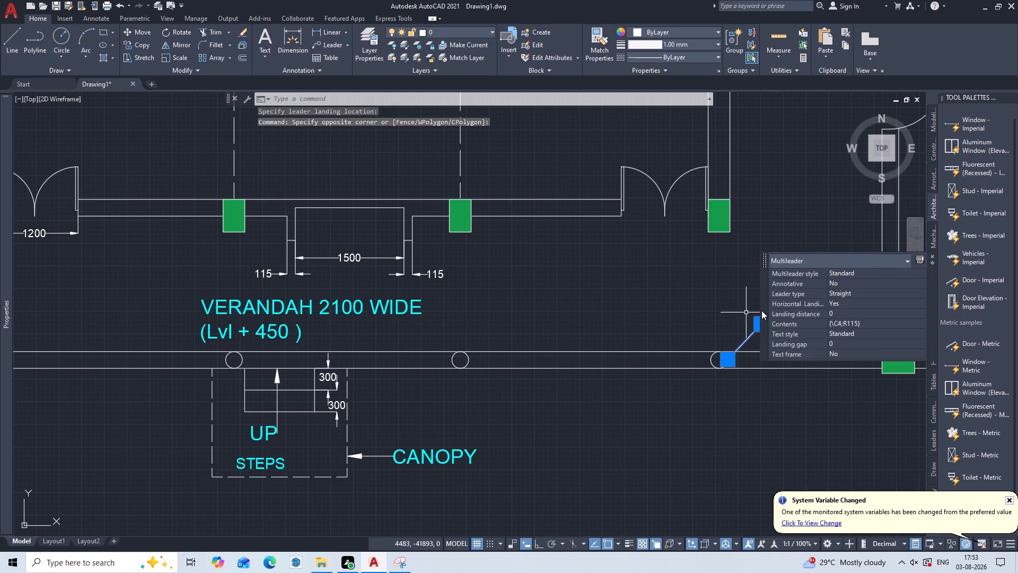
key("ctrl+1")
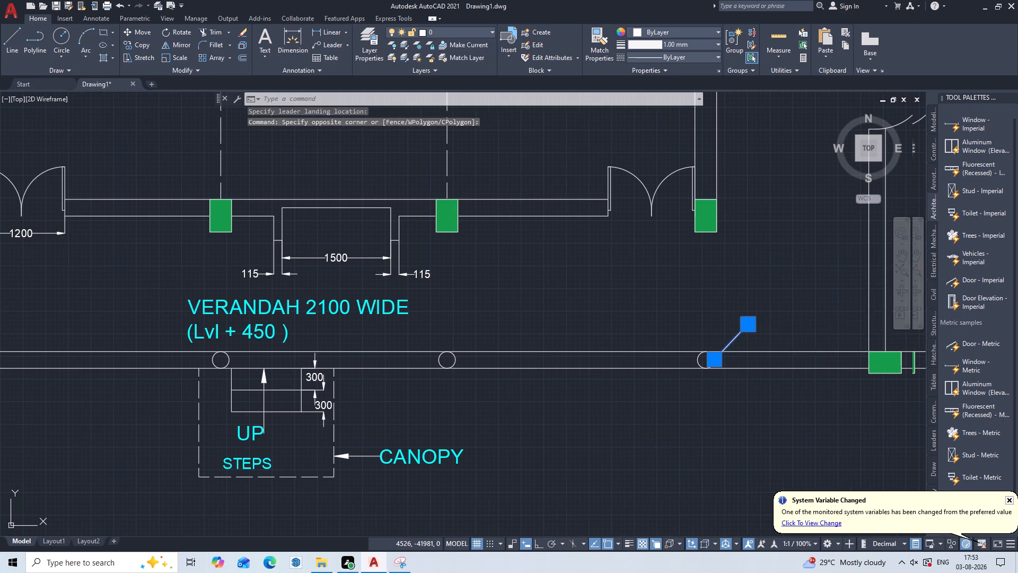
key("ctrl+1")
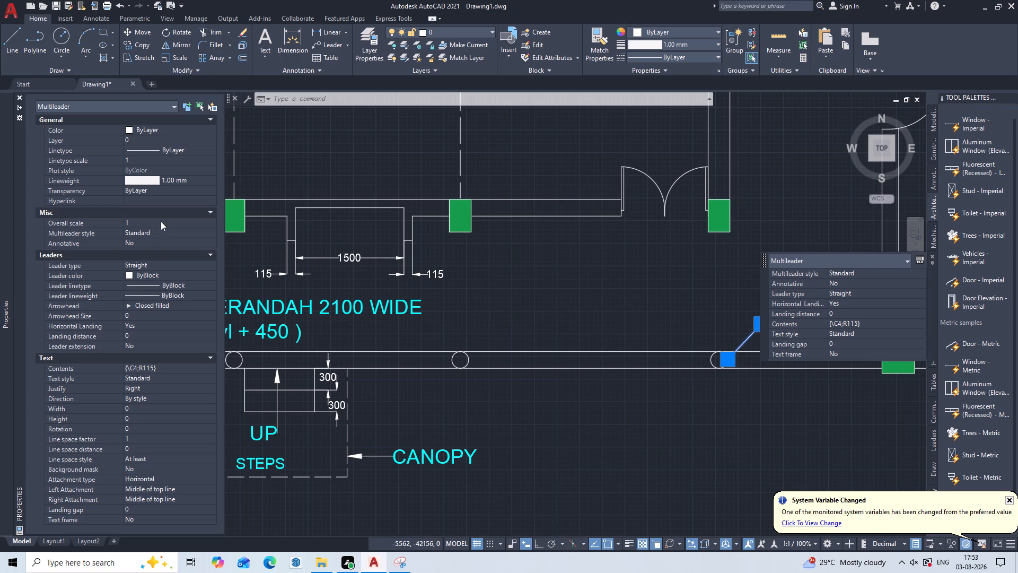
scroll(164, 266, "down", 1)
scroll(167, 321, "down", 1)
left_click(188, 310)
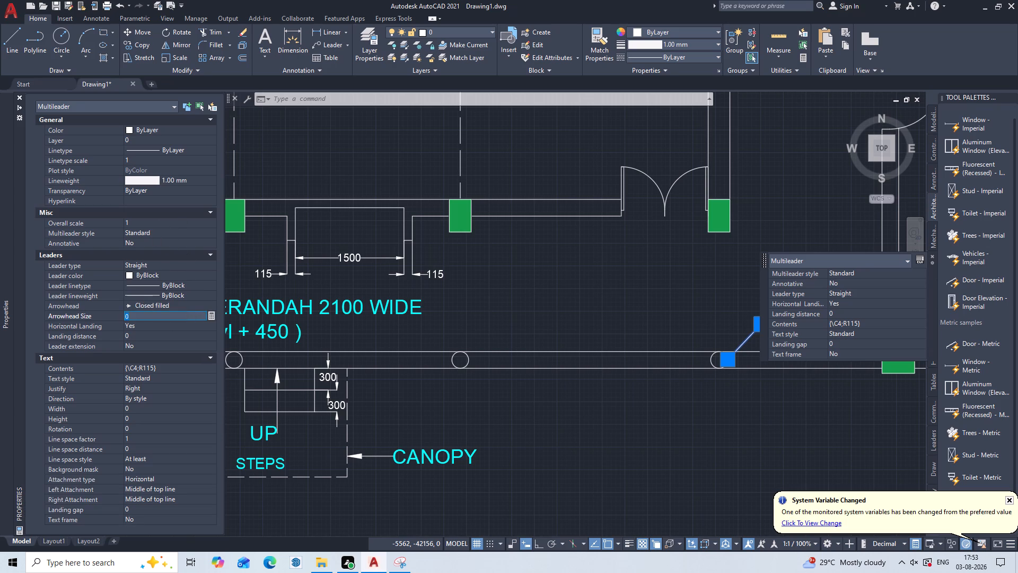
key("BackSpace")
type("100")
Set the R115 leader's text height to 100.
left_click(188, 412)
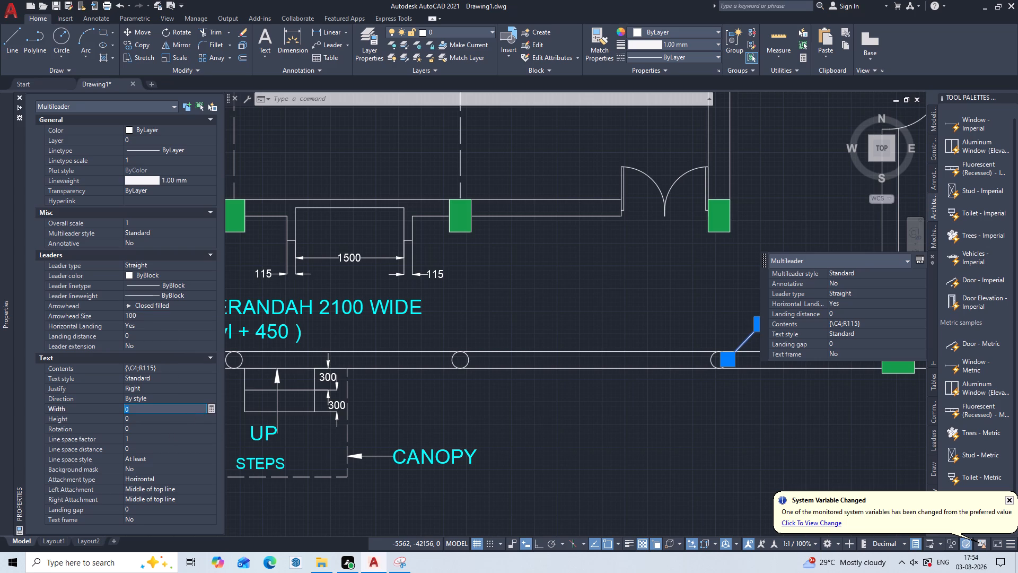
left_click(183, 418)
key("BackSpace")
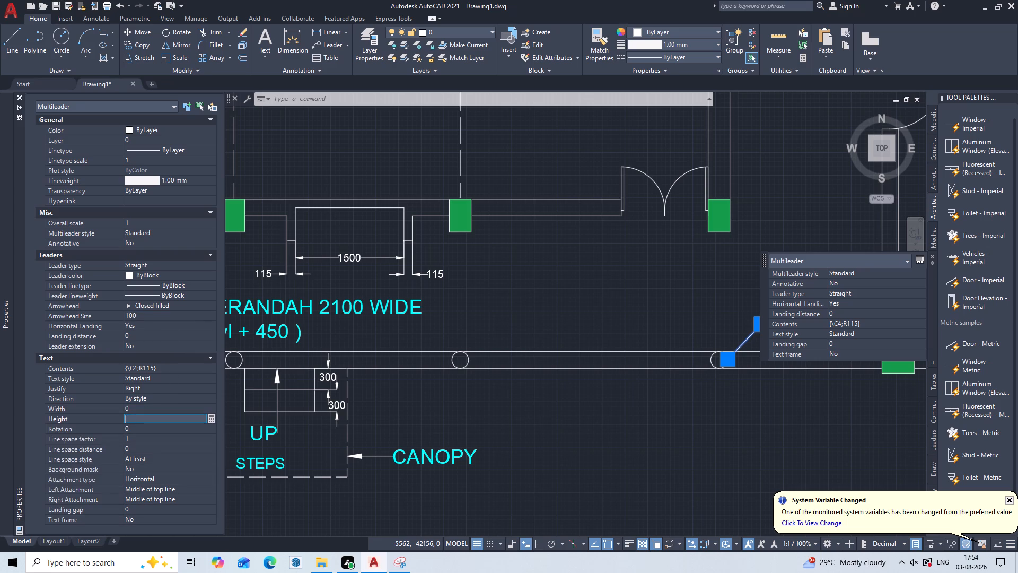
key("1")
type("00")
key("Return")
key("Escape")
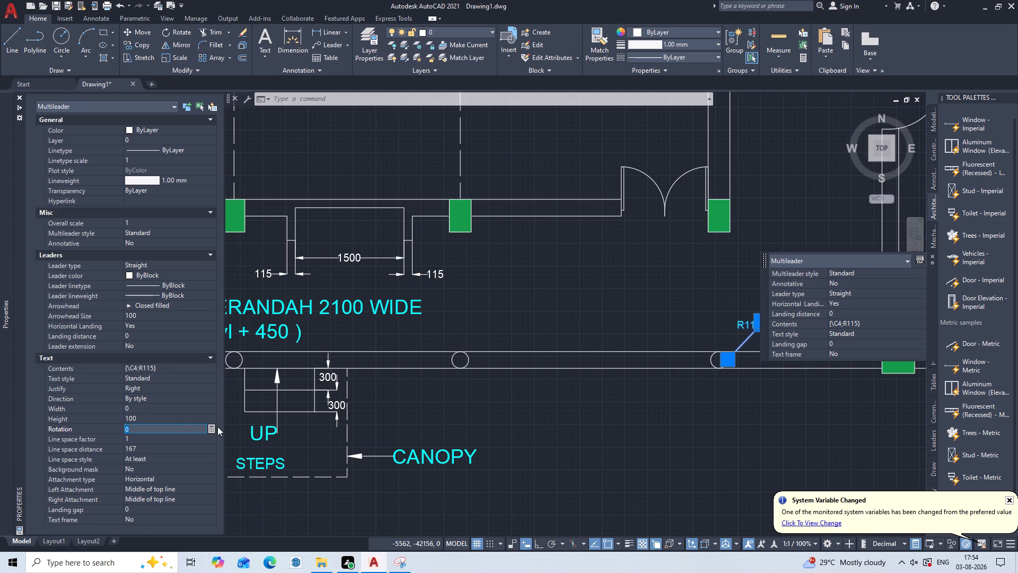
key("Escape")
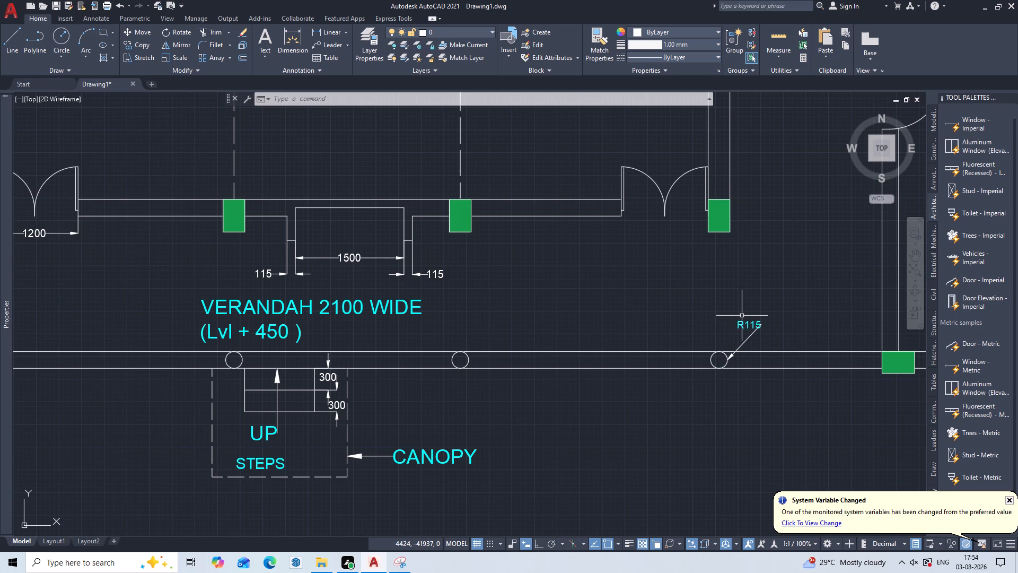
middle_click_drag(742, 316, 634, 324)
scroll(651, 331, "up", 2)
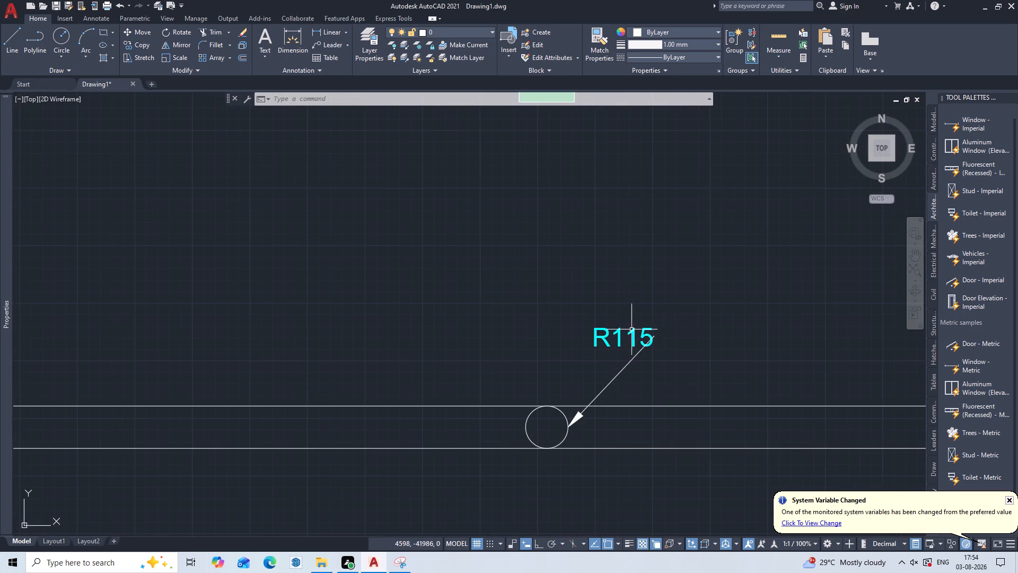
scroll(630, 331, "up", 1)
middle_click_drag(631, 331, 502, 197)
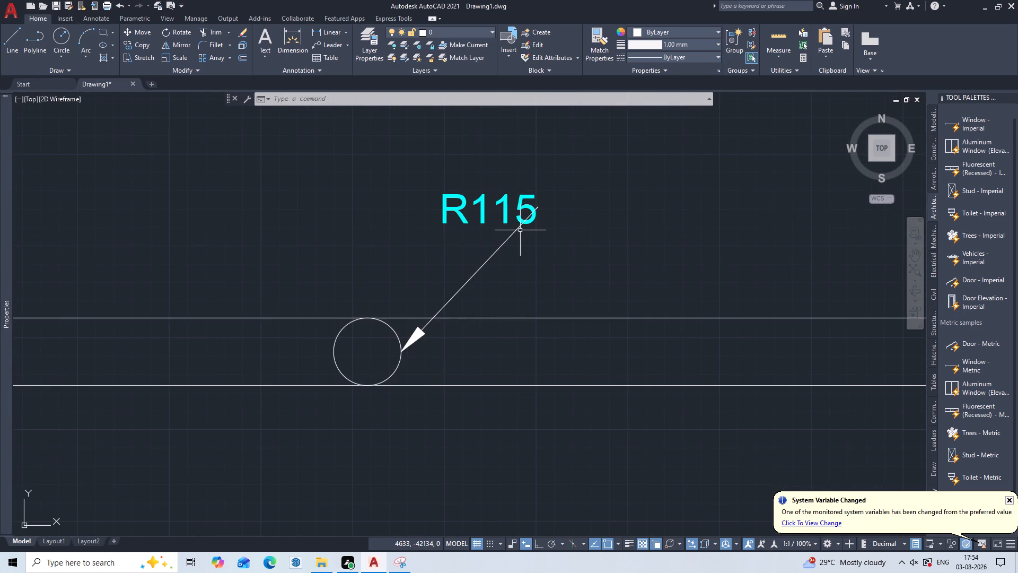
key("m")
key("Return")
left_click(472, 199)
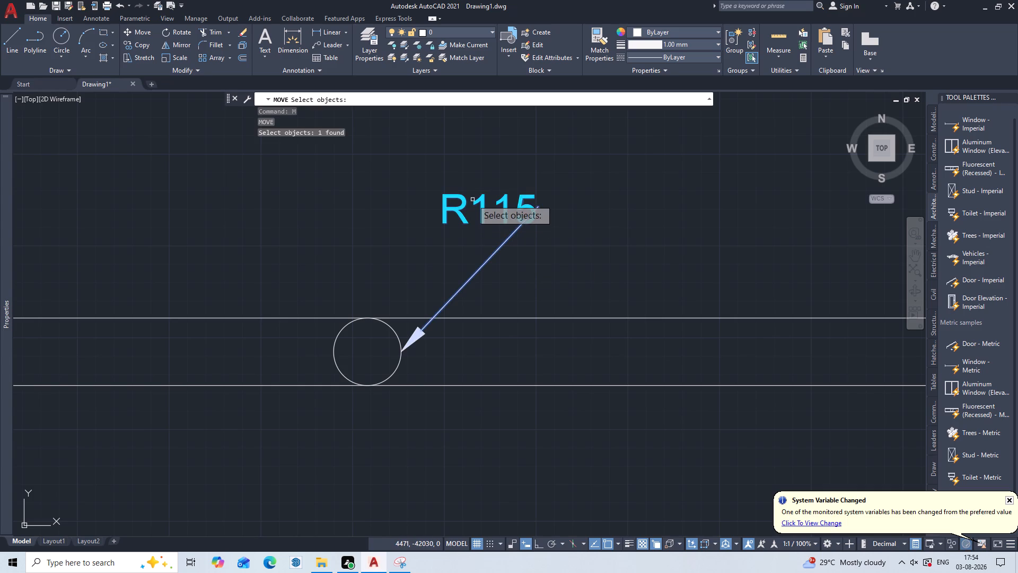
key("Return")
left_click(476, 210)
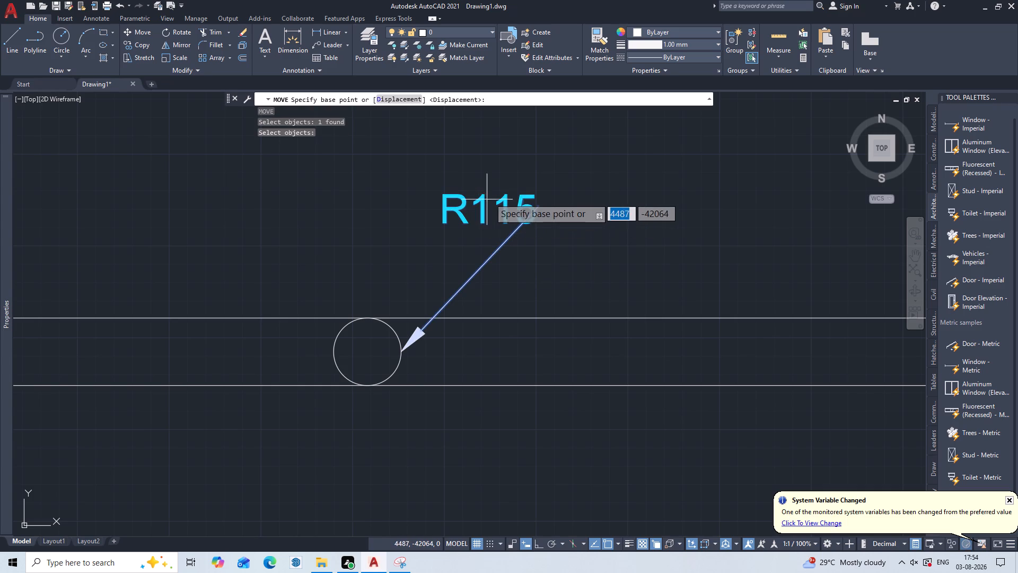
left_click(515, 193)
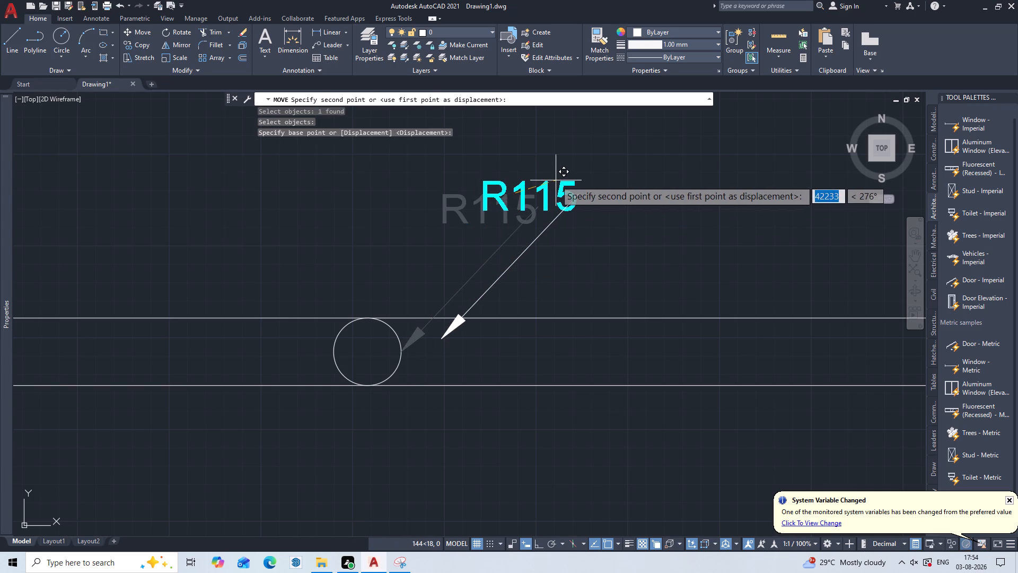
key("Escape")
Stretch the R115 leader's text horizontally about 170 mm away from the leader's bend.
left_click(482, 206)
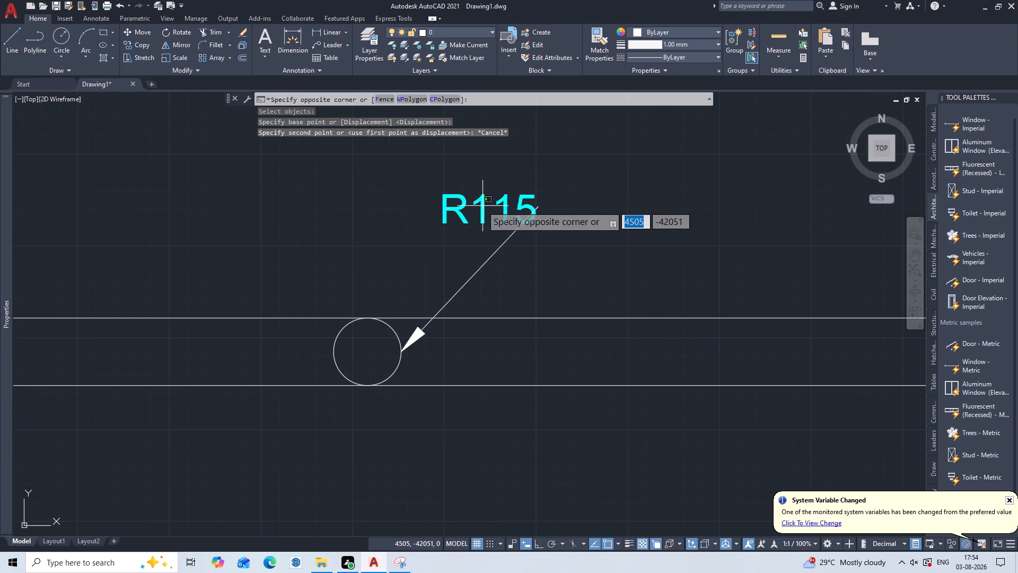
left_click(460, 218)
left_click(538, 194)
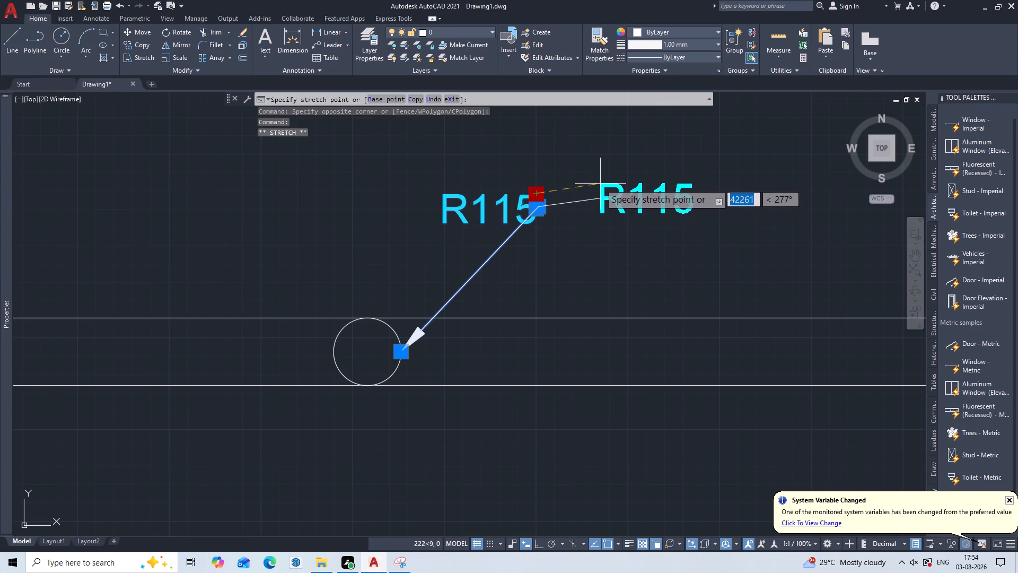
key("F8")
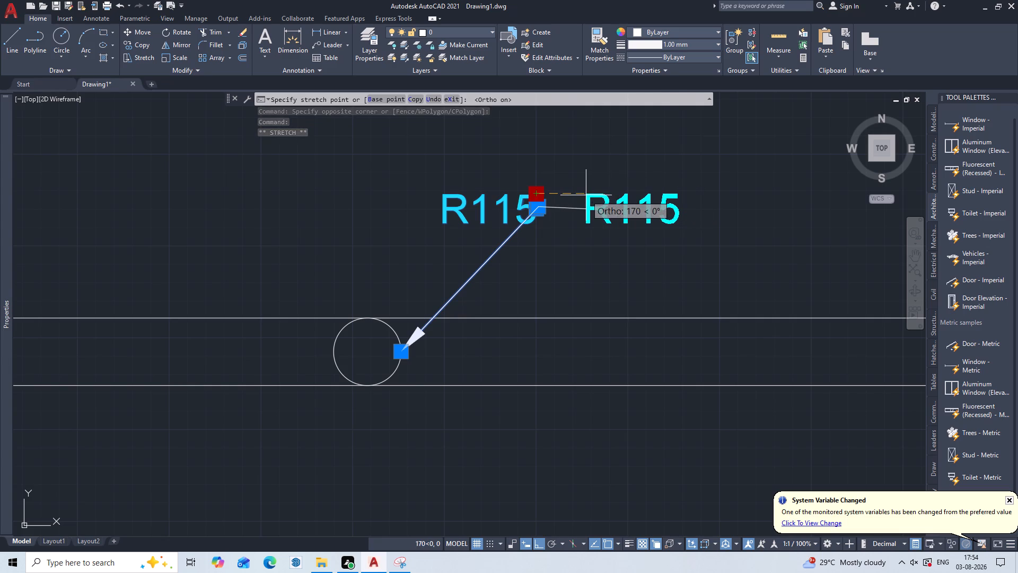
left_click(586, 195)
key("Escape")
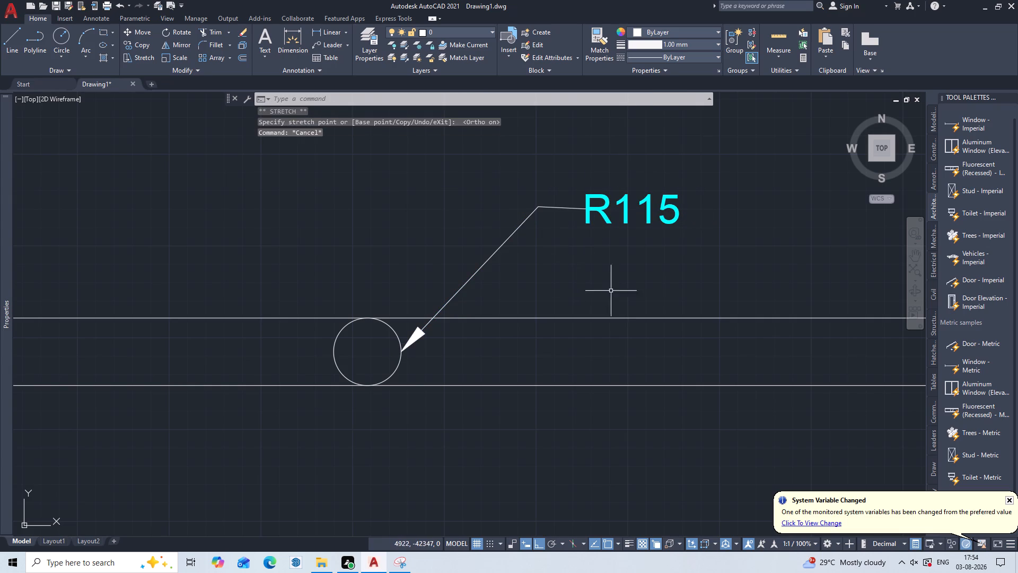
Raise the landing end of the R115 leader, with its text, vertically by about 20 mm.
scroll(681, 236, "down", 1)
scroll(637, 270, "down", 2)
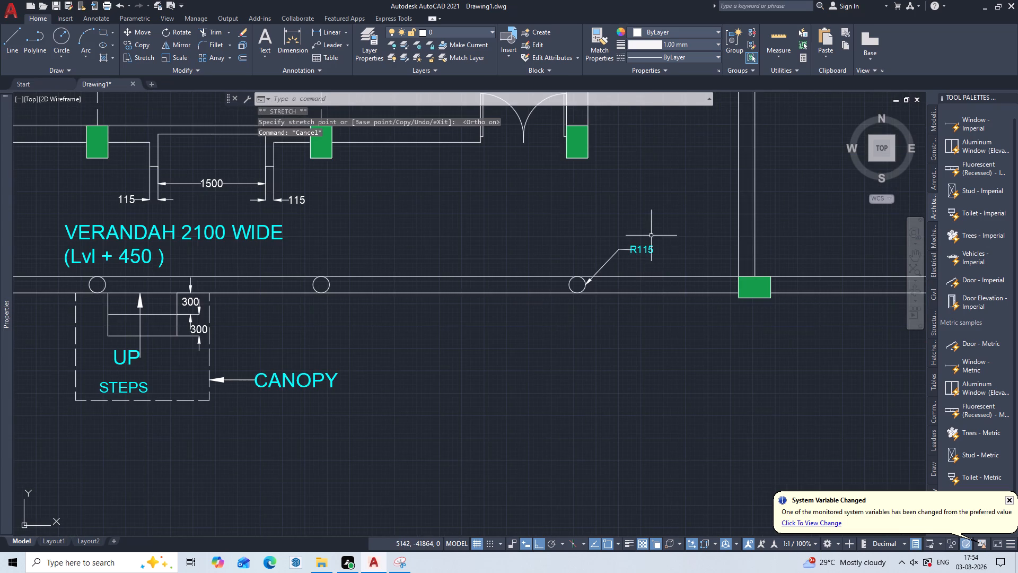
scroll(651, 236, "down", 1)
middle_click_drag(619, 253, 695, 320)
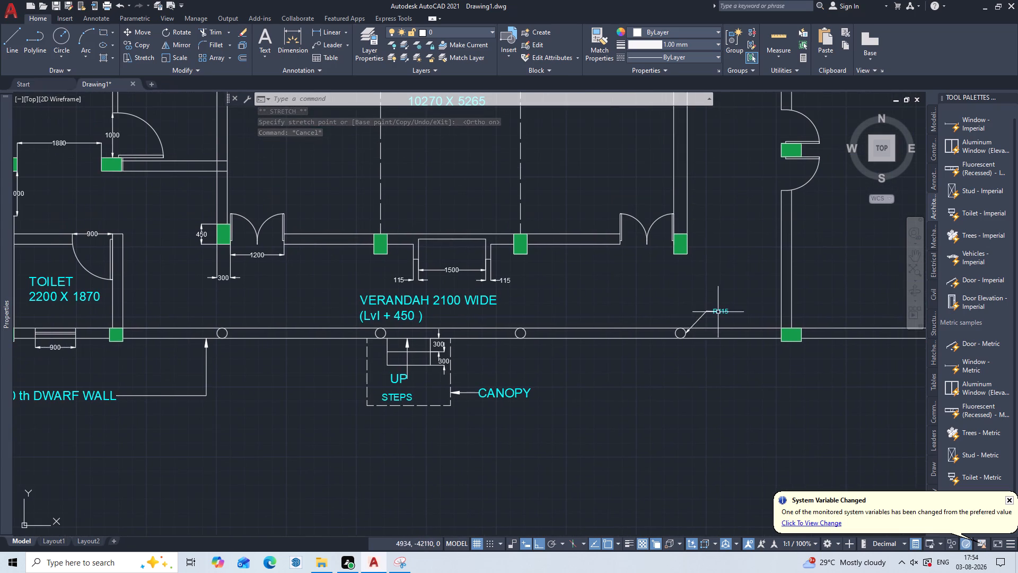
scroll(723, 298, "up", 3)
middle_click_drag(695, 368, 692, 322)
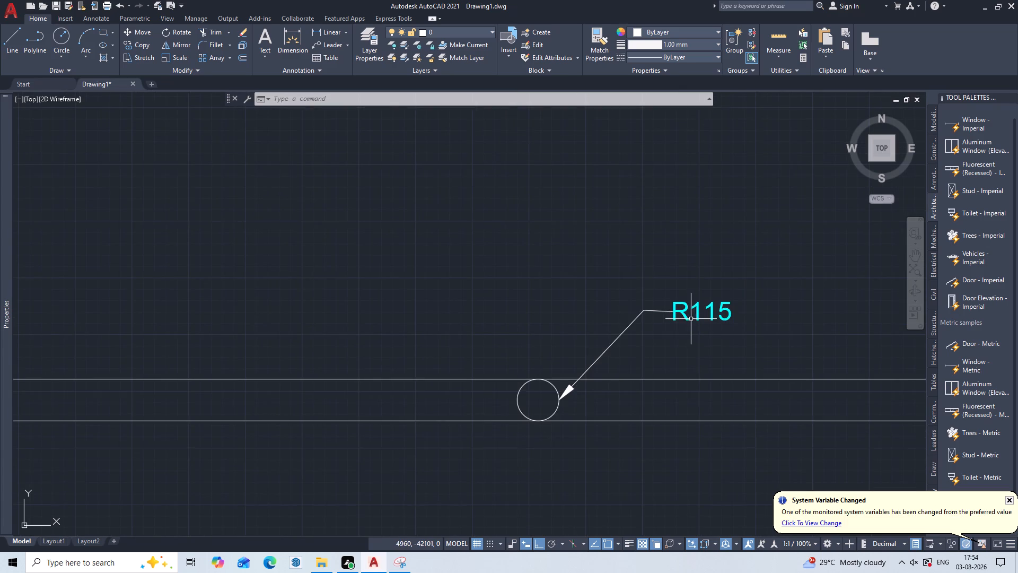
scroll(682, 317, "up", 2)
left_click(654, 304)
left_click(650, 305)
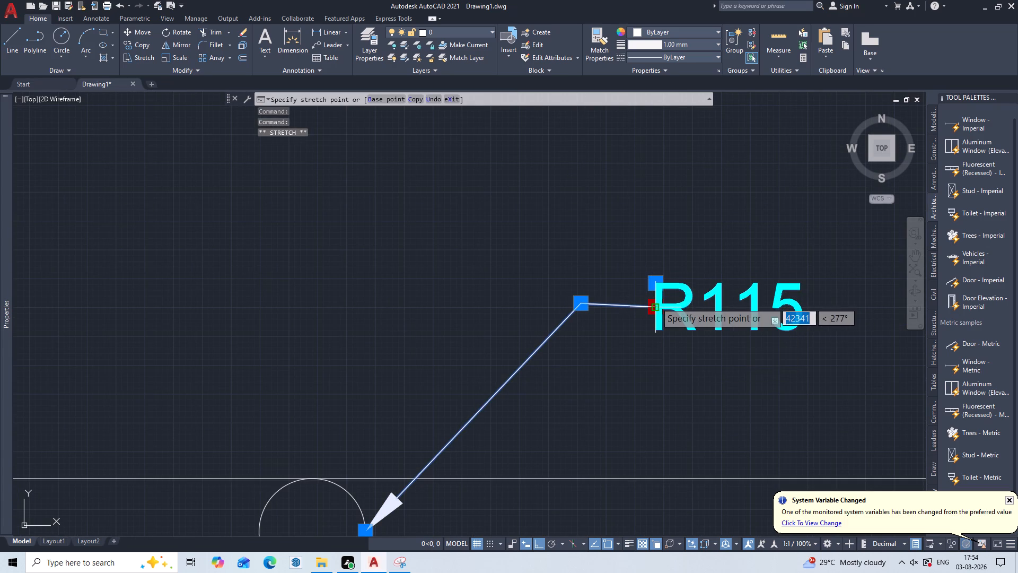
key("F8")
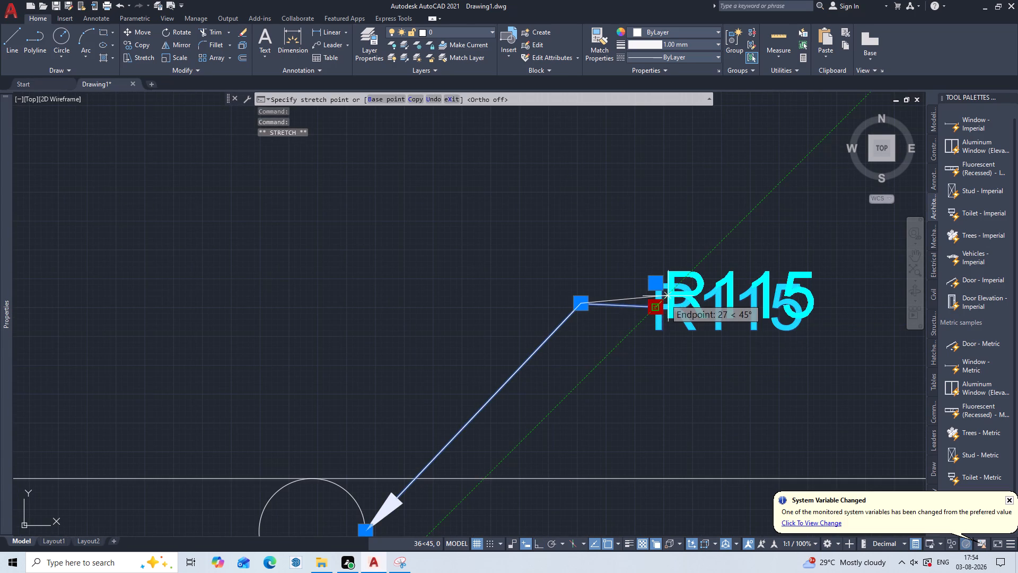
key("F8")
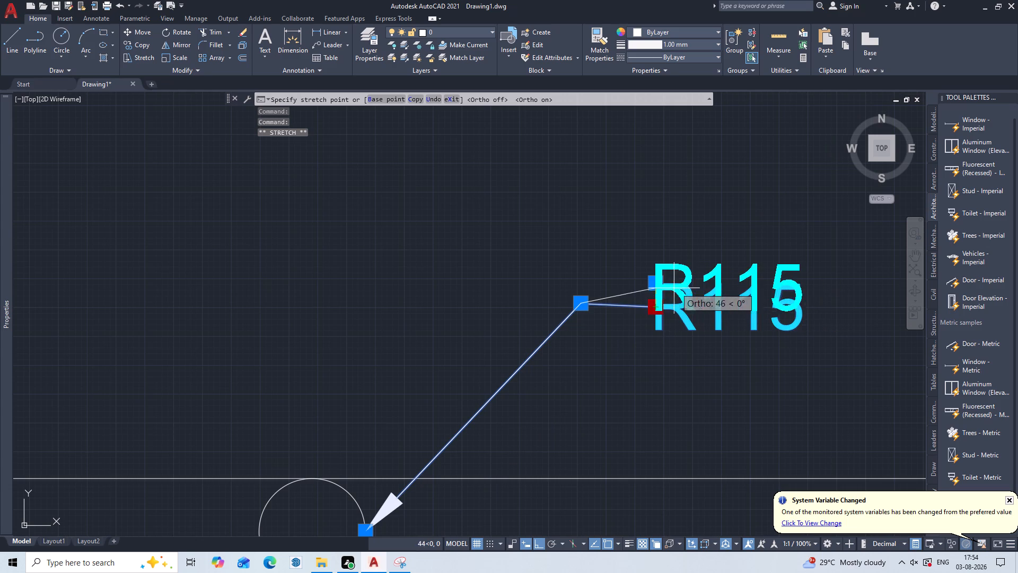
key("F8")
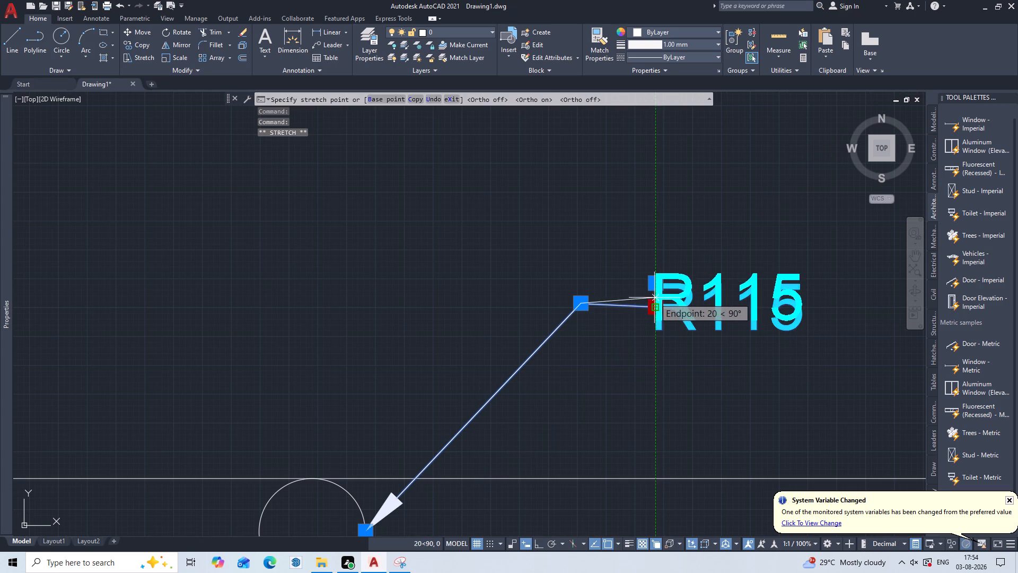
left_click(653, 299)
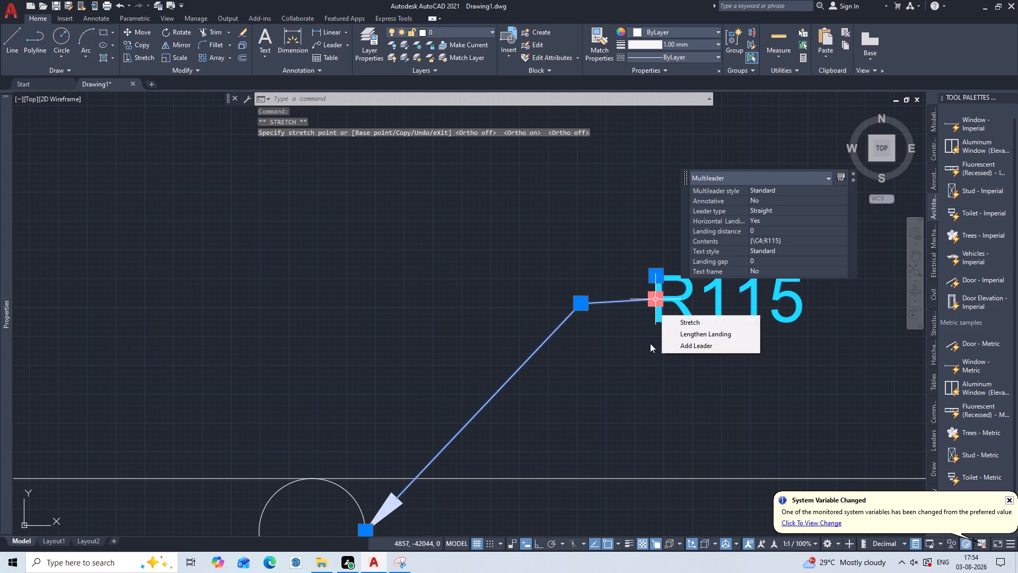
key("Escape")
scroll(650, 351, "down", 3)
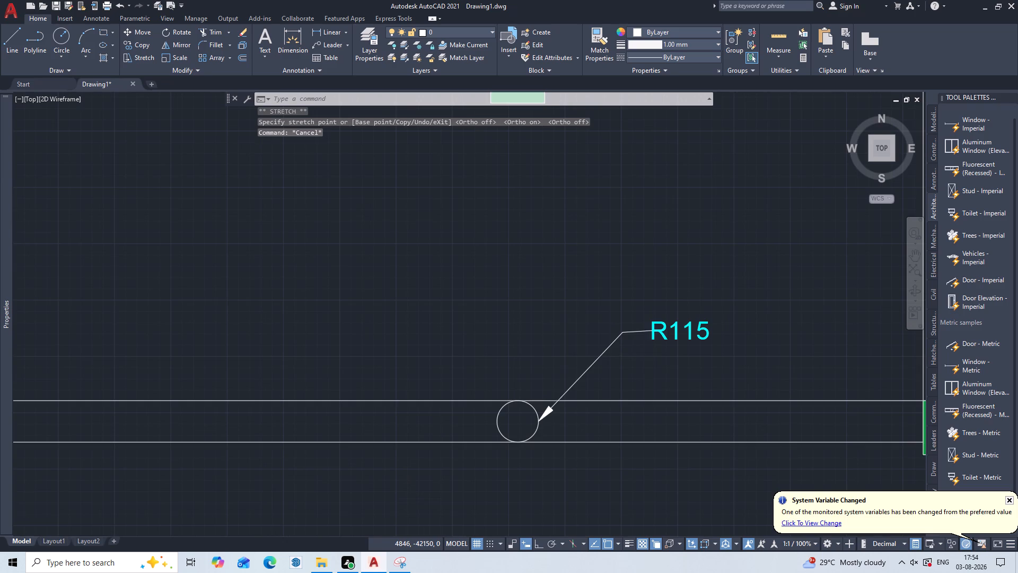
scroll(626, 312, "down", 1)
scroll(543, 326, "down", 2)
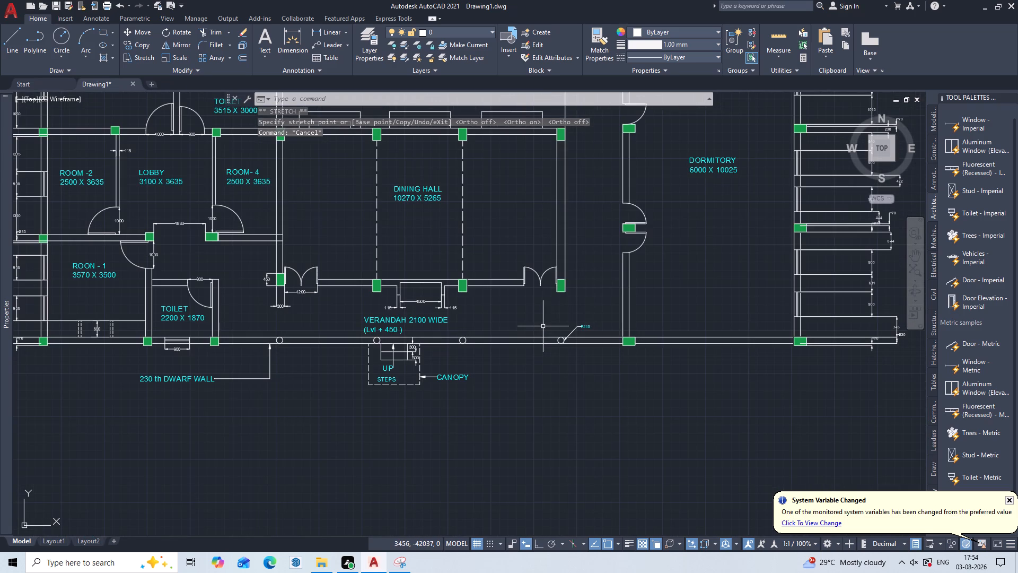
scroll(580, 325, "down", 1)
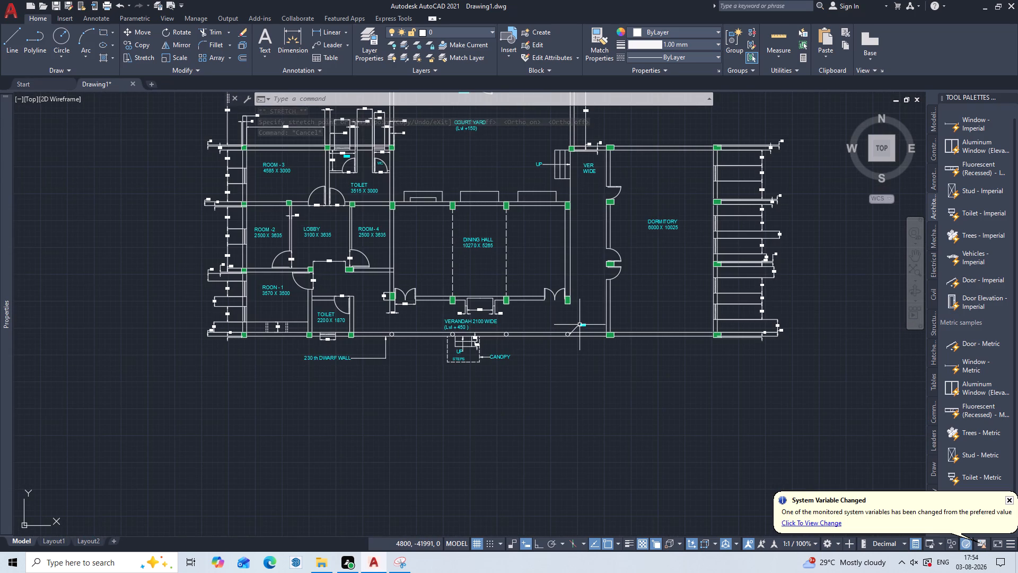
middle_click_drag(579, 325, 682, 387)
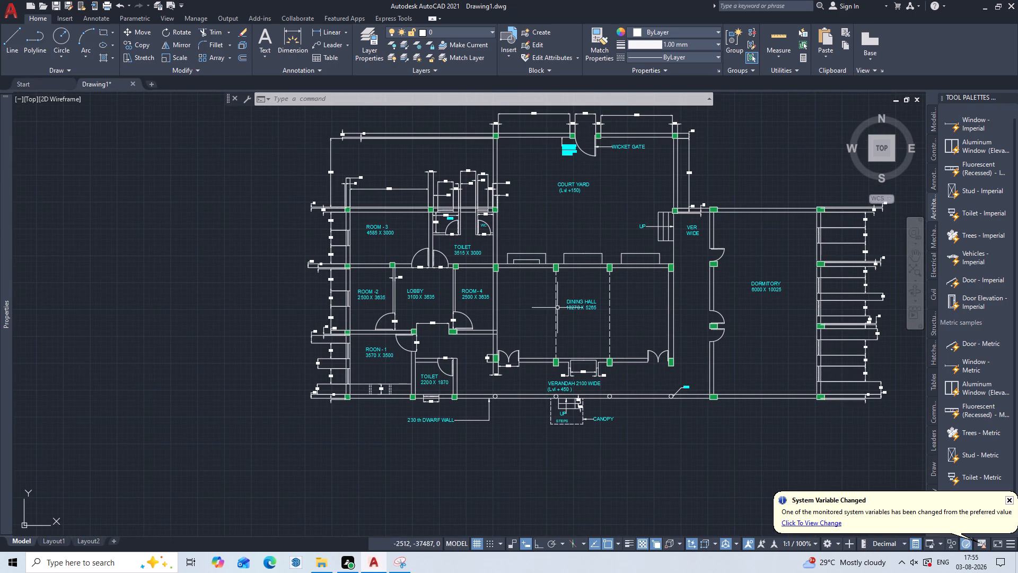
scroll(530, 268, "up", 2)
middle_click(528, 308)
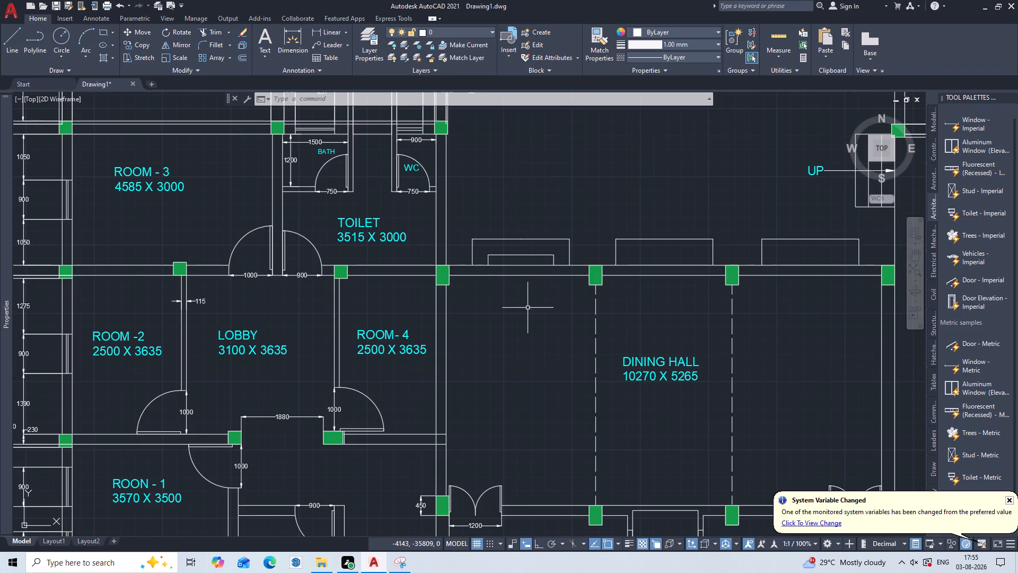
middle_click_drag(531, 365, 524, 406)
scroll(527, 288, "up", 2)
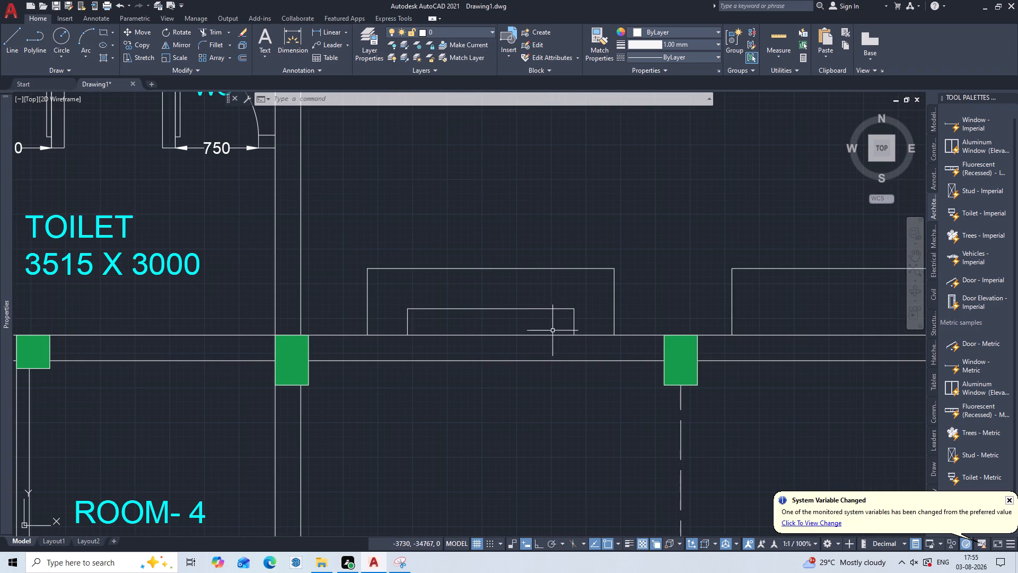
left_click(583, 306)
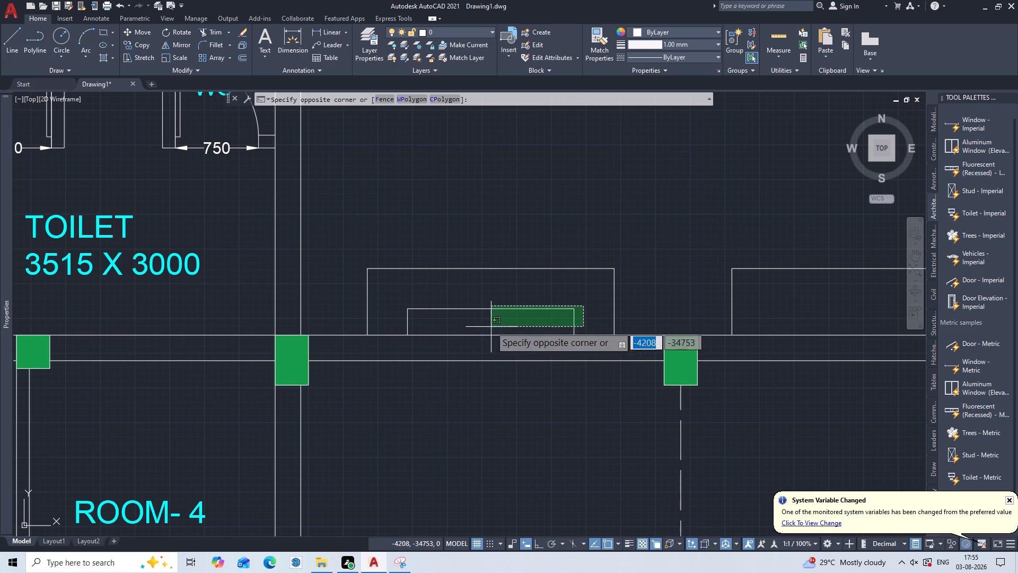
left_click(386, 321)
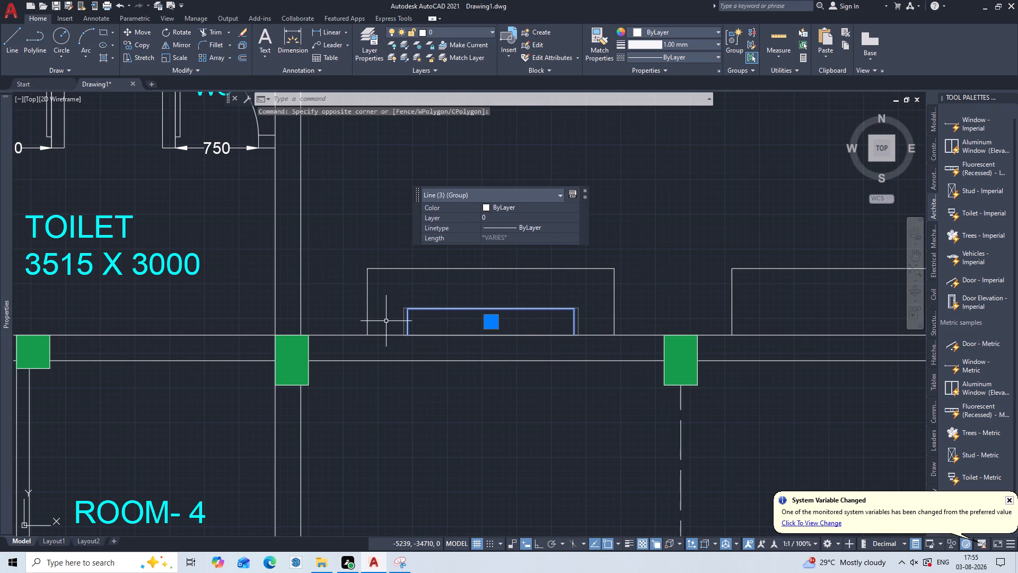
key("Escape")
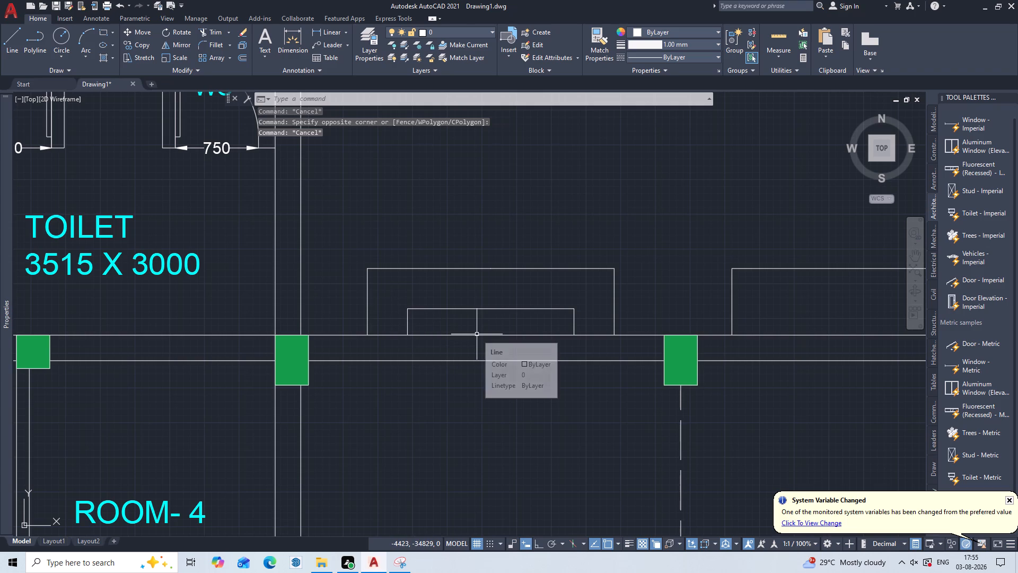
Copy the small inner outline on the dining hall's courtyard wall nearest Room-4 horizontally, centring it in the middle outer outline.
type("COP")
key("Return")
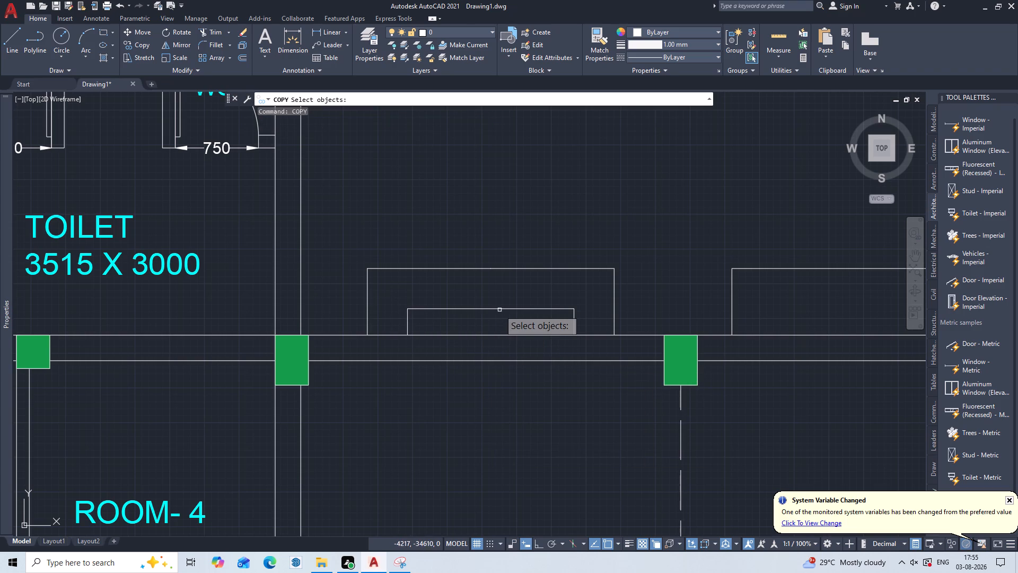
left_click(500, 309)
key("Return")
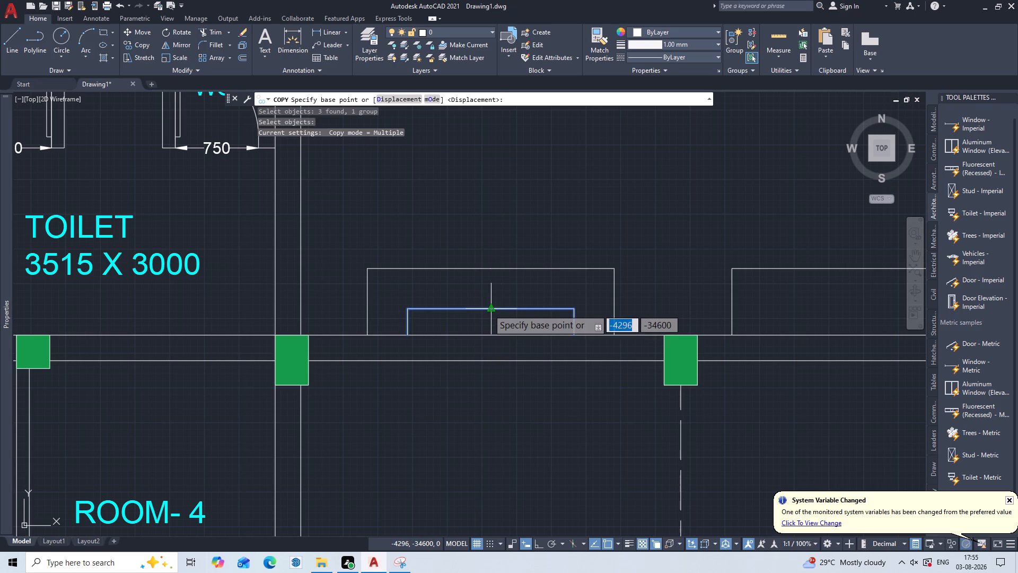
left_click(488, 309)
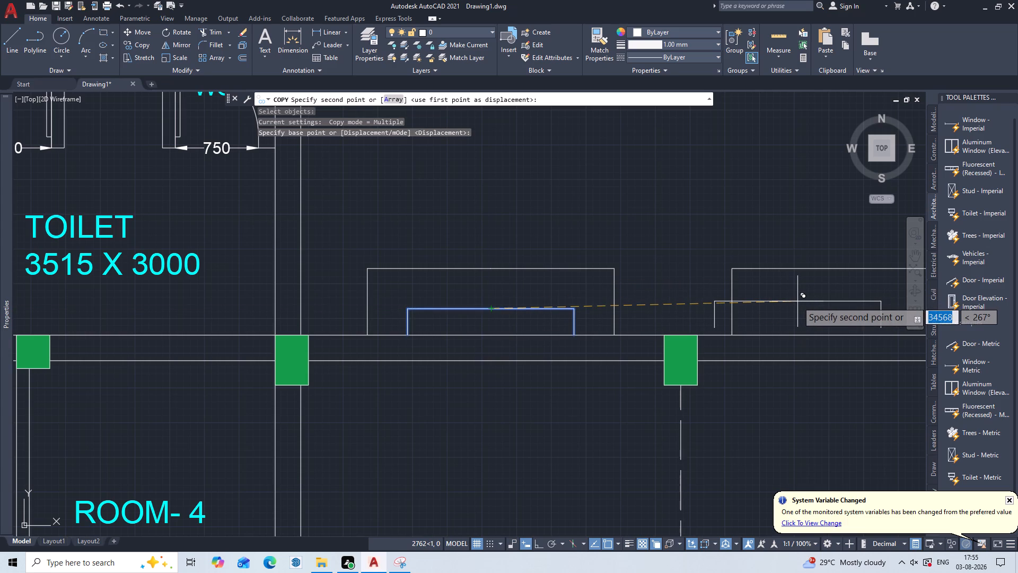
middle_click_drag(797, 301, 659, 337)
key("F8")
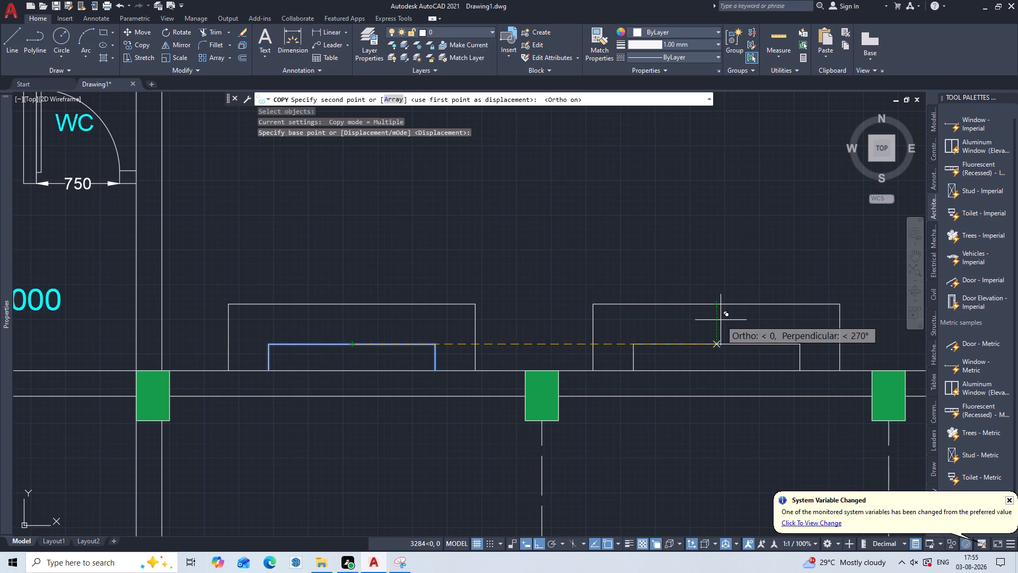
left_click(719, 344)
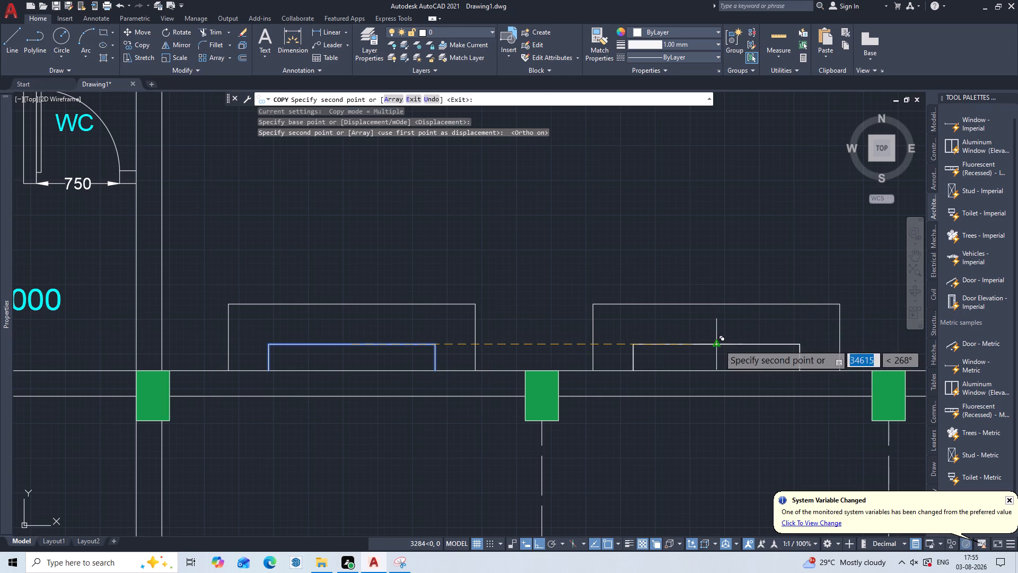
key("Escape")
Copy the middle inner outline horizontally, centring it in the third outer outline on the dining hall's courtyard wall, nearest the verandah steps.
scroll(732, 375, "down", 1)
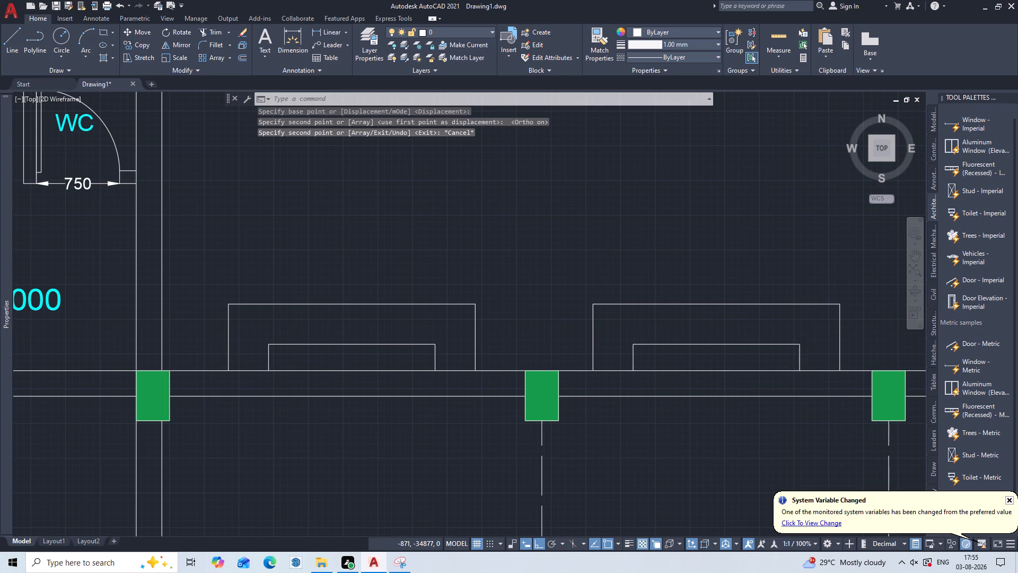
middle_click_drag(732, 375, 390, 359)
key("c")
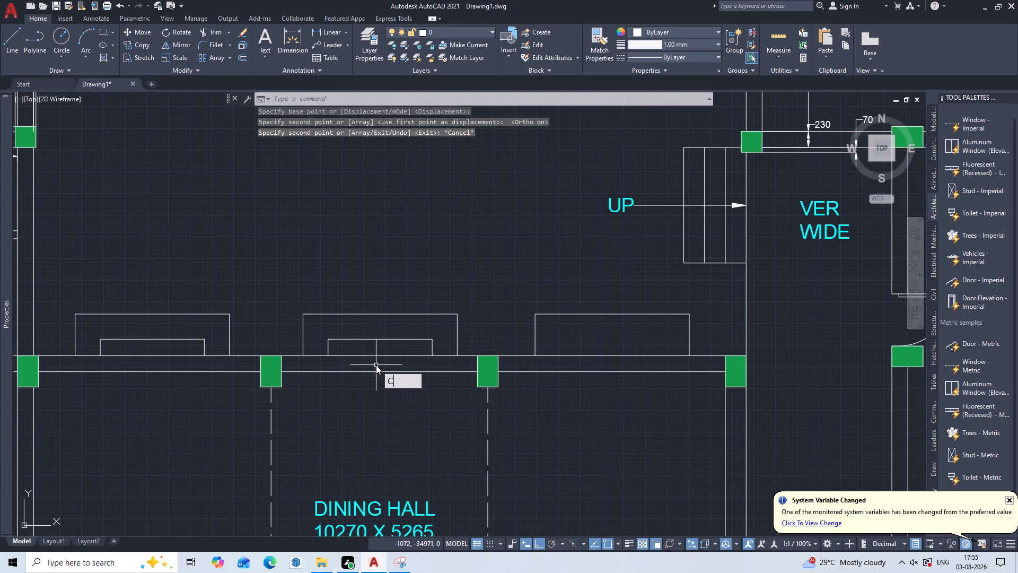
key("o")
key("p")
key("Return")
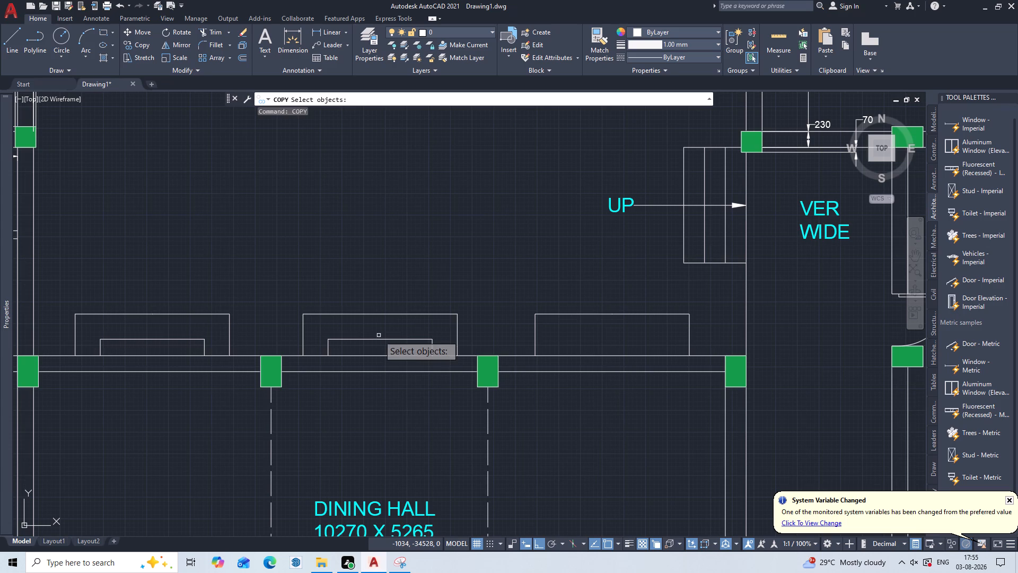
left_click(378, 342)
double_click(383, 333)
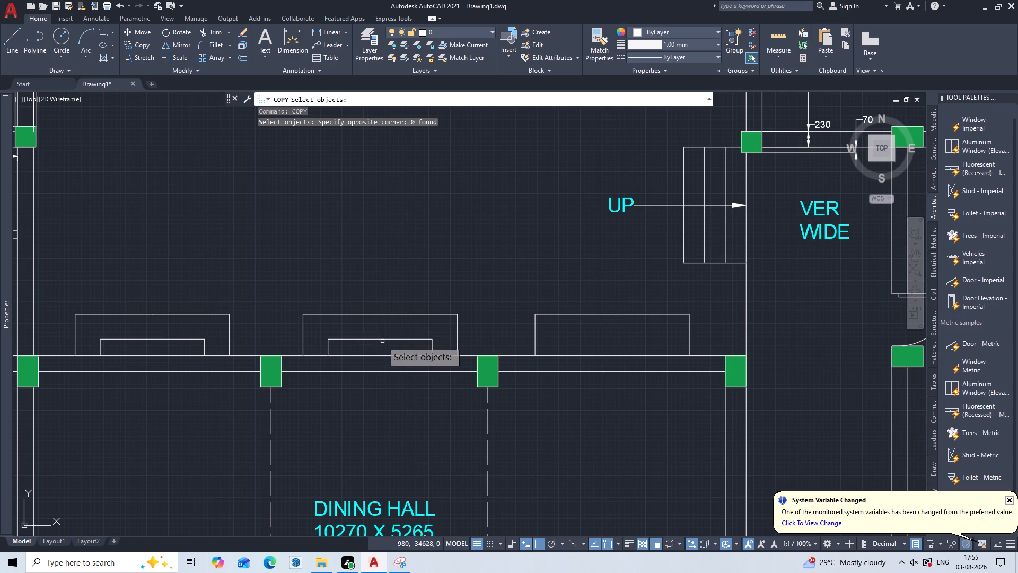
left_click(383, 338)
key("Return")
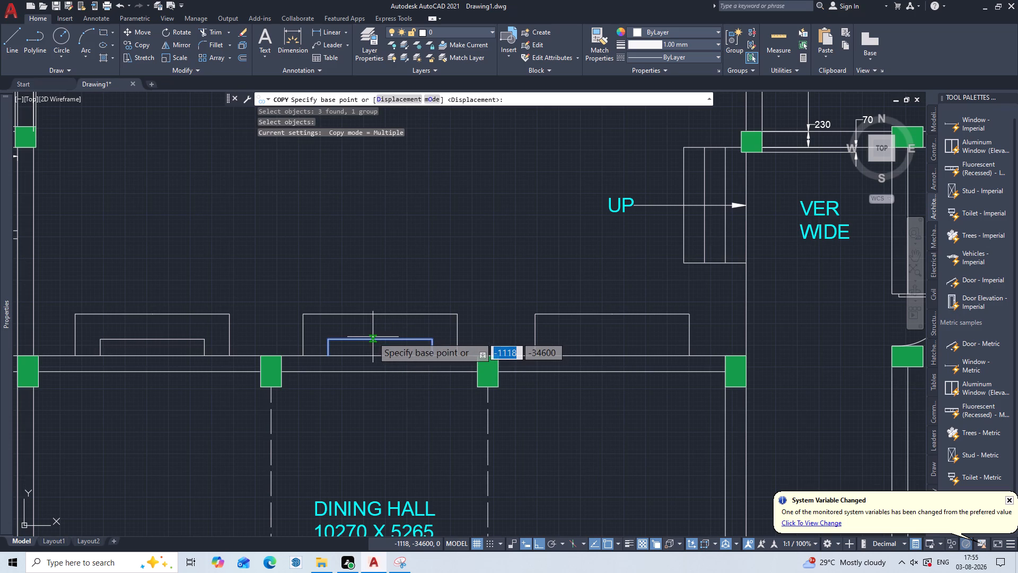
left_click(381, 342)
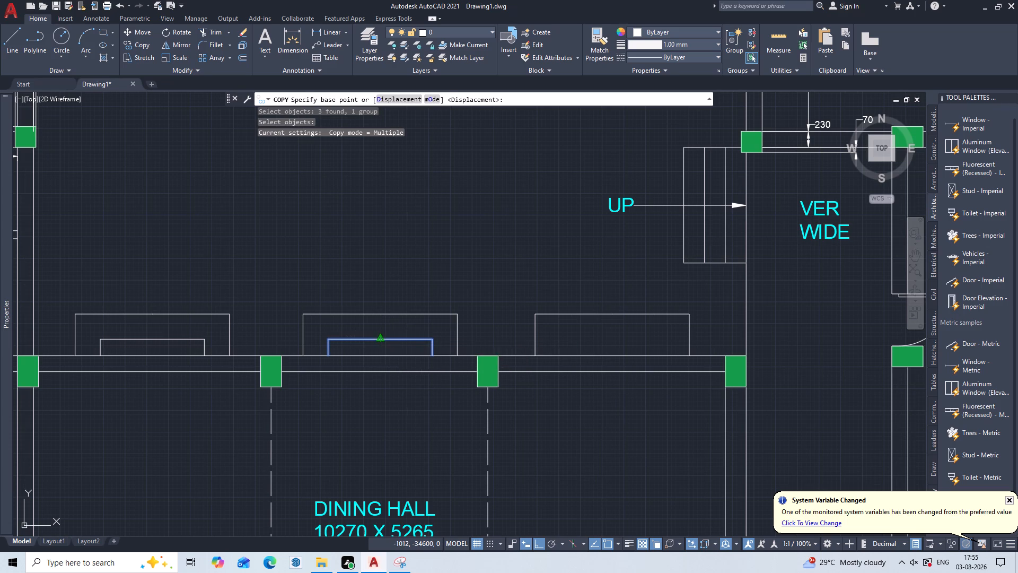
left_click(612, 337)
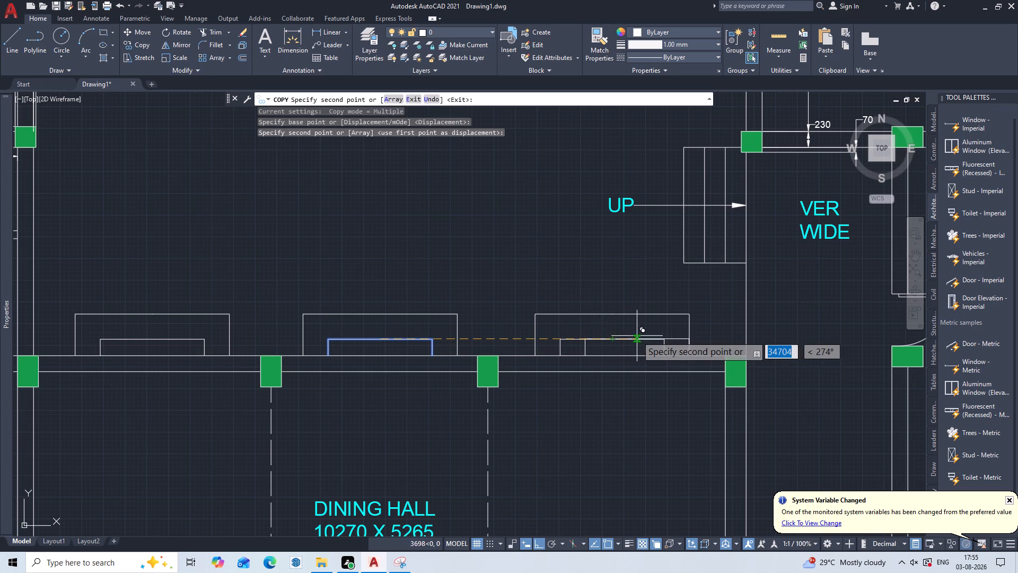
key("Escape")
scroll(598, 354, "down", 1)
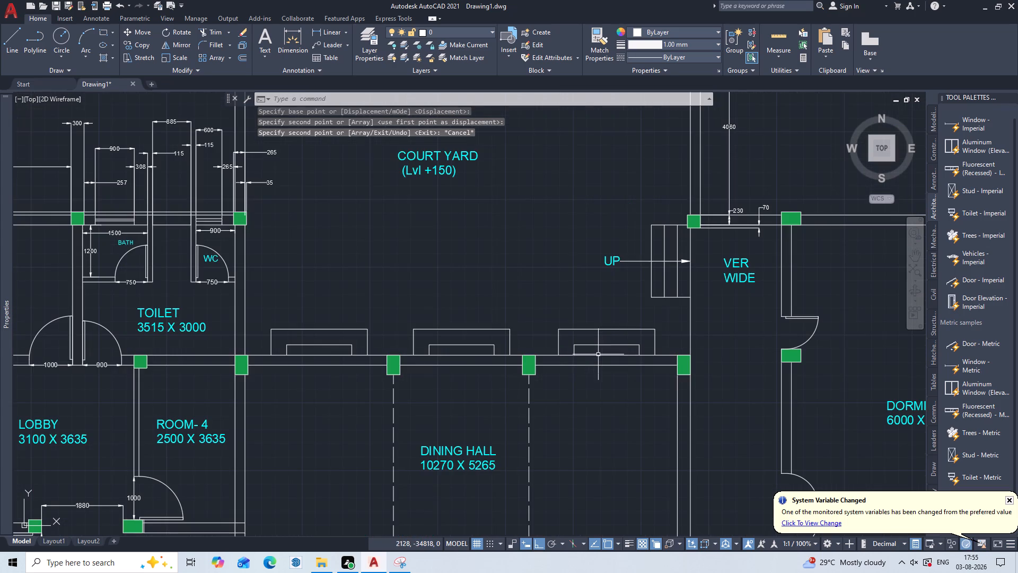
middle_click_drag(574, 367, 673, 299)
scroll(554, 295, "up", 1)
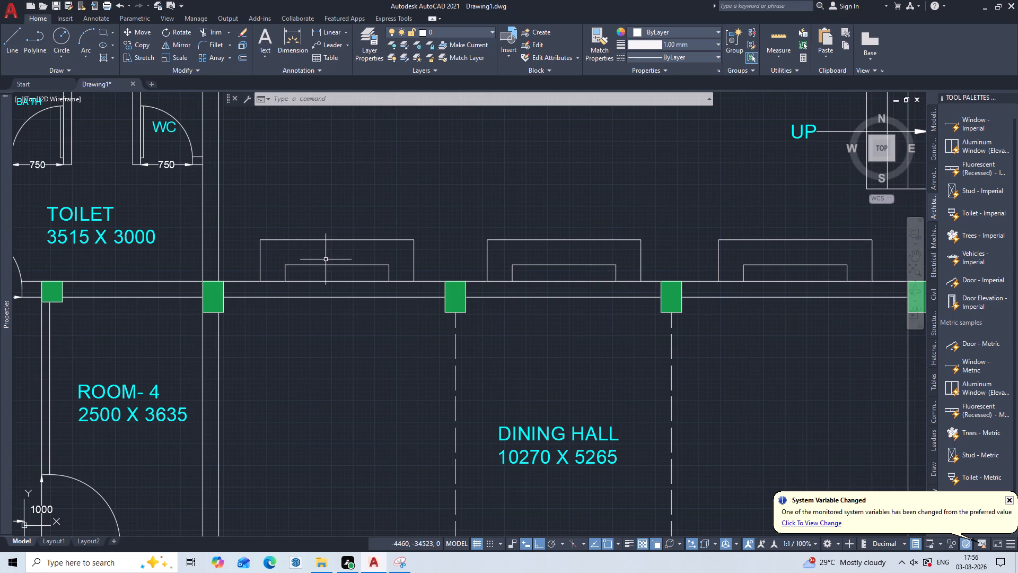
Offset the three sides of the inner outline nearest Room-4, on the dining hall's courtyard wall, outward by 100.
middle_click_drag(326, 259, 450, 262)
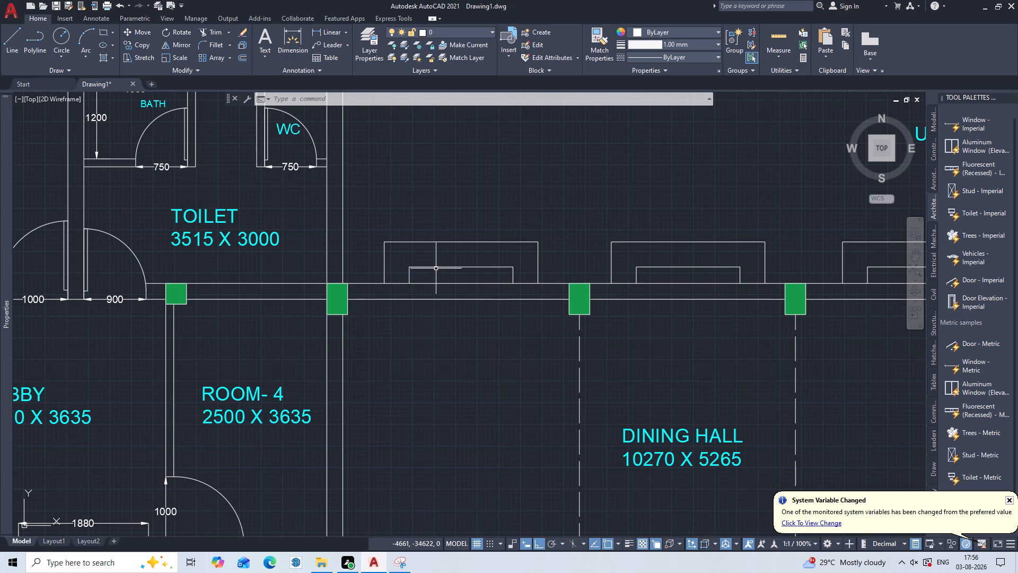
scroll(436, 268, "up", 1)
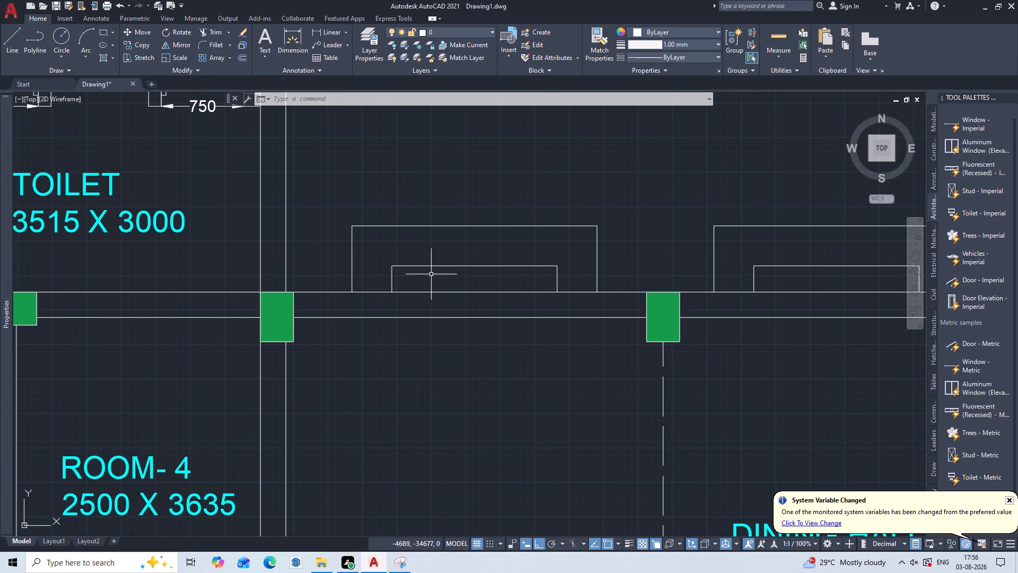
key("o")
key("Return")
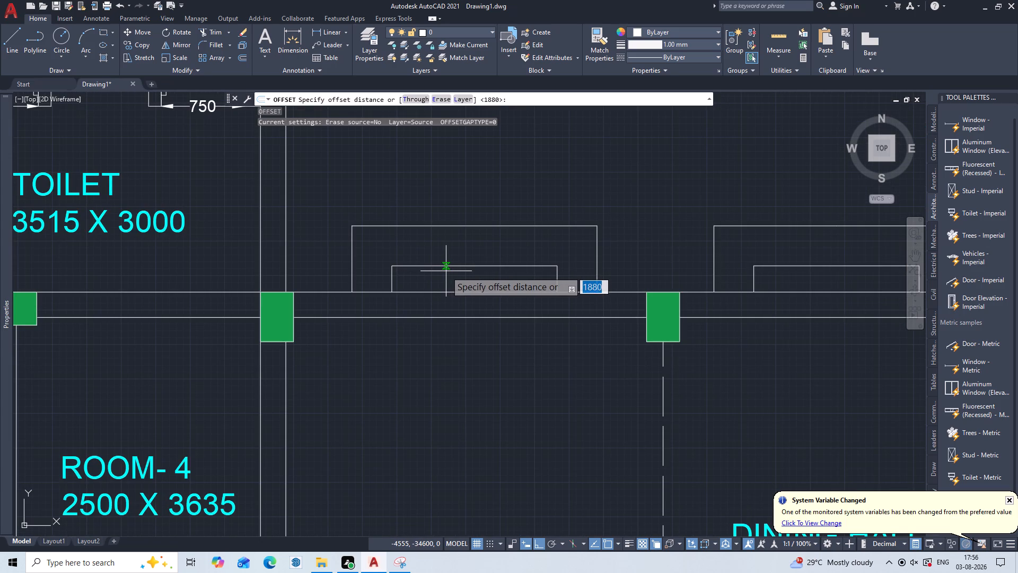
key("1")
key("0")
key("0")
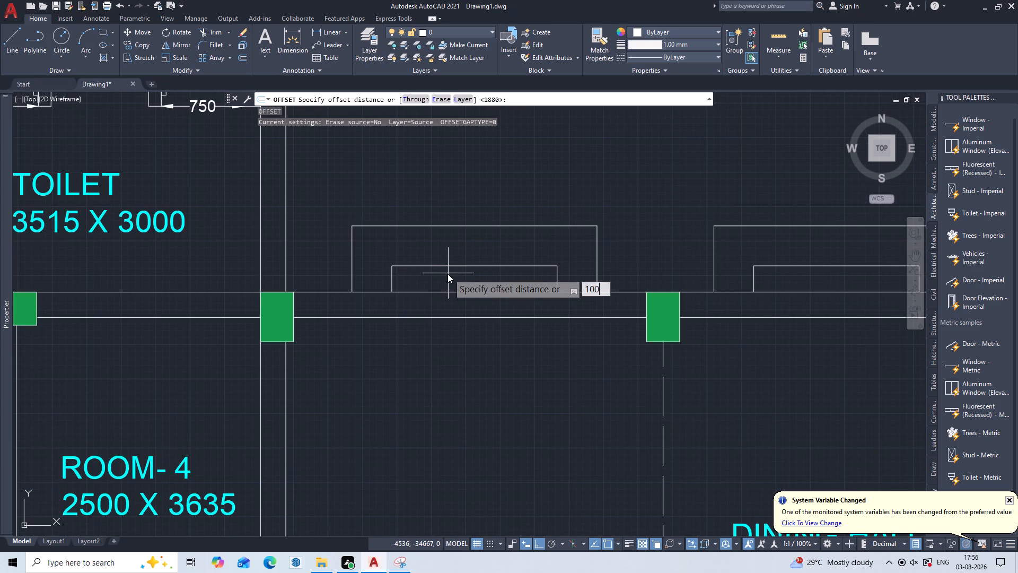
key("Return")
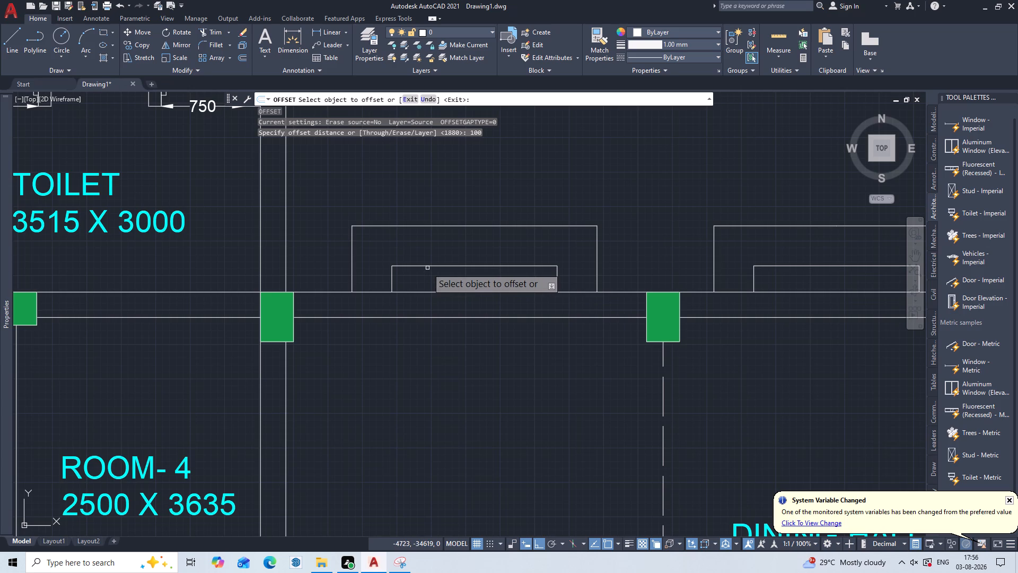
left_click(427, 268)
left_click(430, 264)
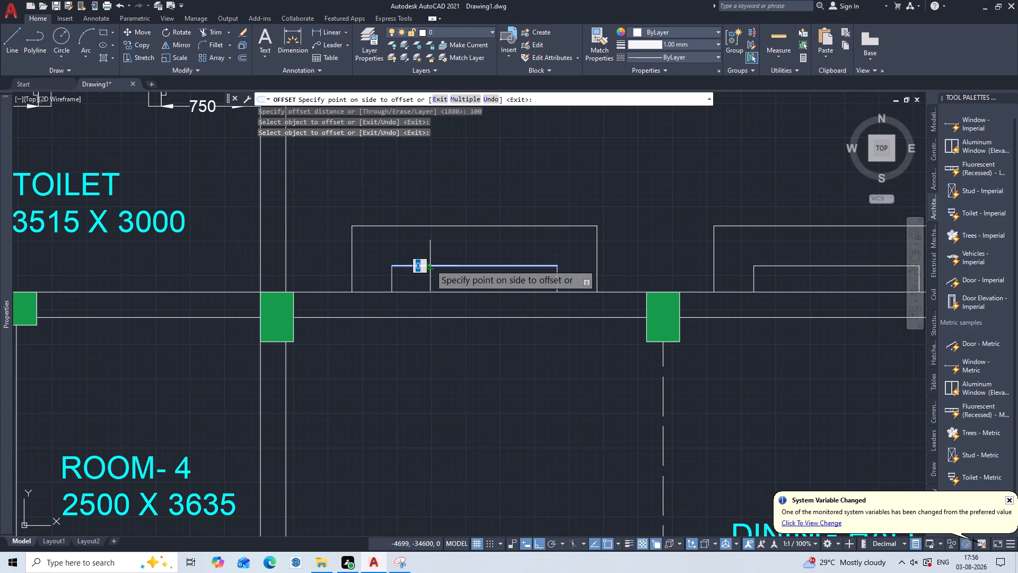
left_click(434, 258)
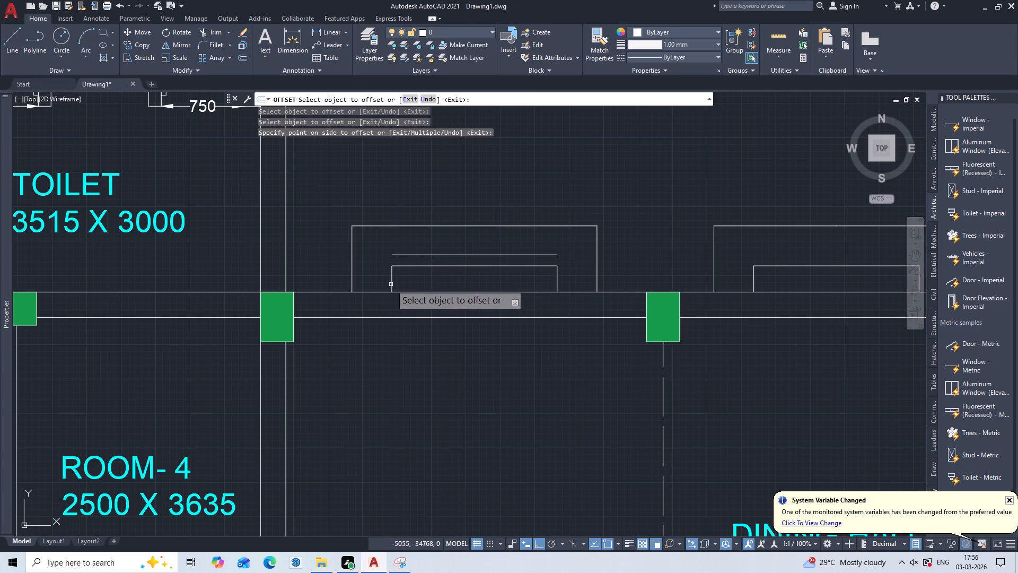
left_click(392, 282)
left_click(384, 279)
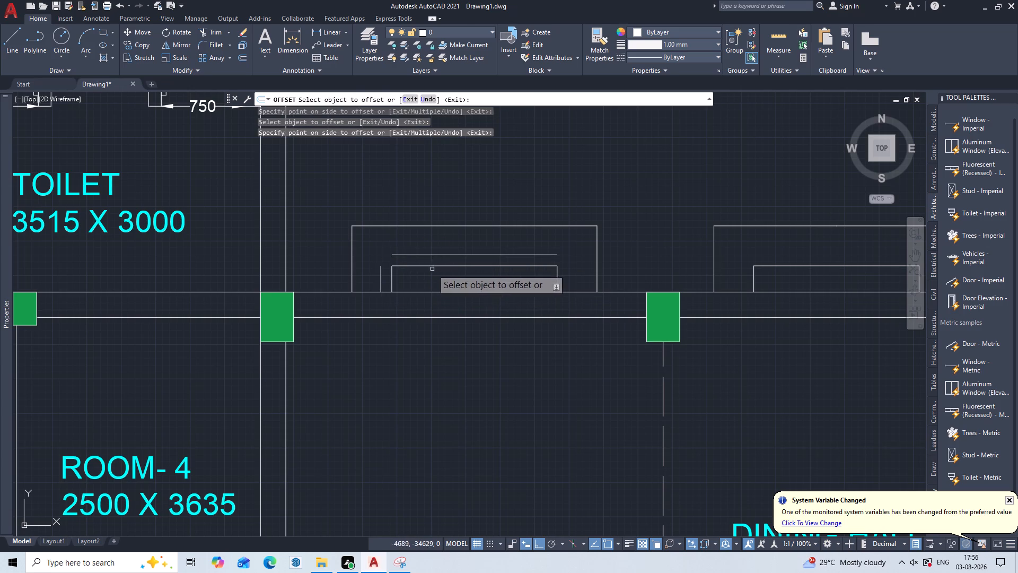
left_click(557, 281)
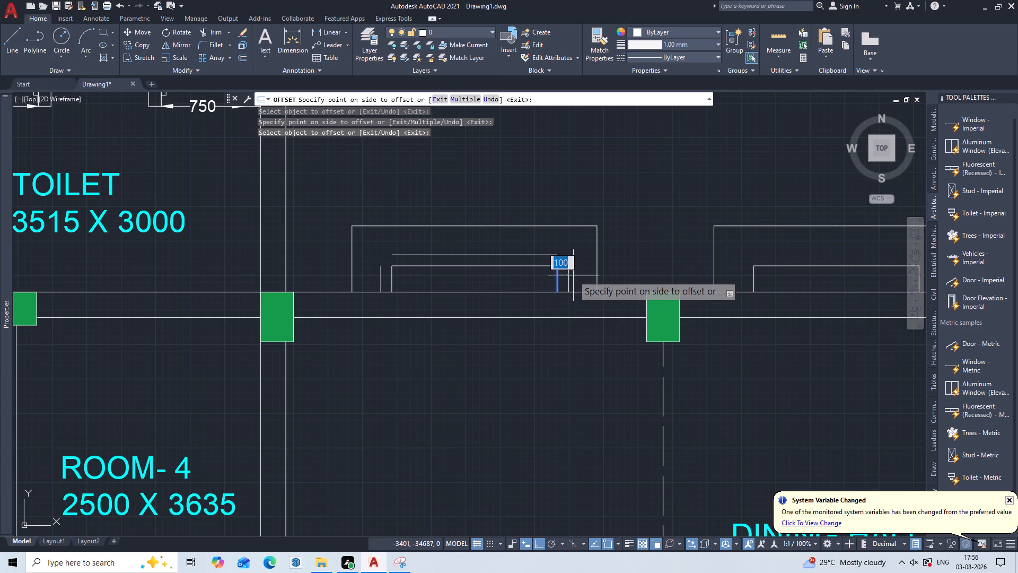
left_click(574, 275)
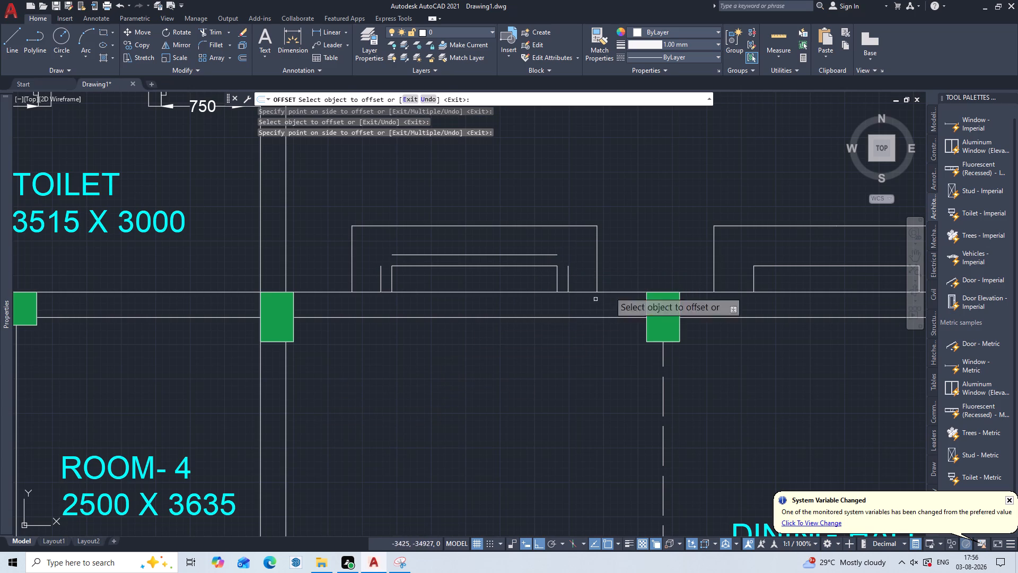
Offset the three sides of the middle inner outline on the dining hall's courtyard wall outward by 100.
scroll(551, 262, "down", 1)
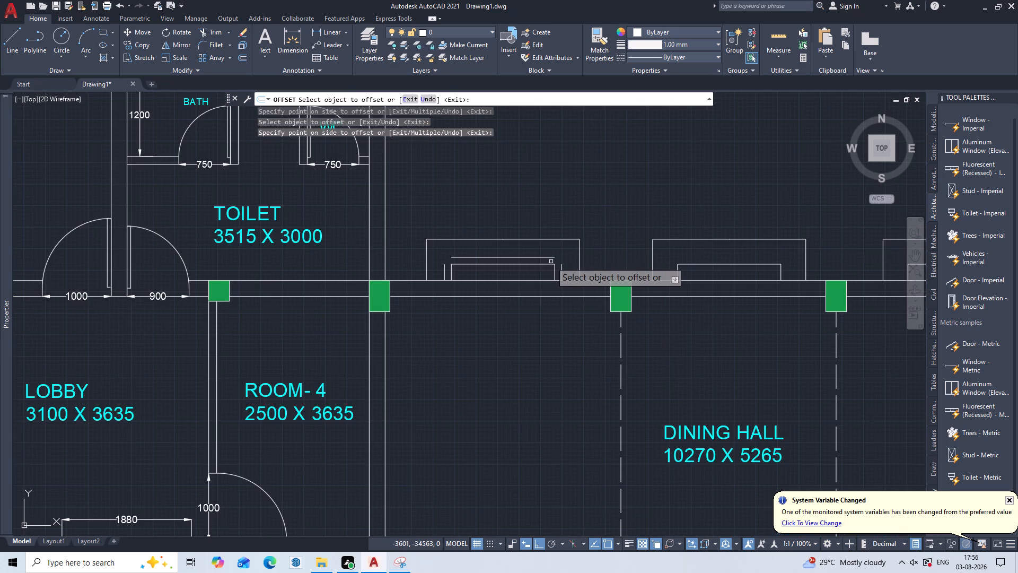
scroll(535, 262, "down", 1)
middle_click_drag(535, 262, 428, 287)
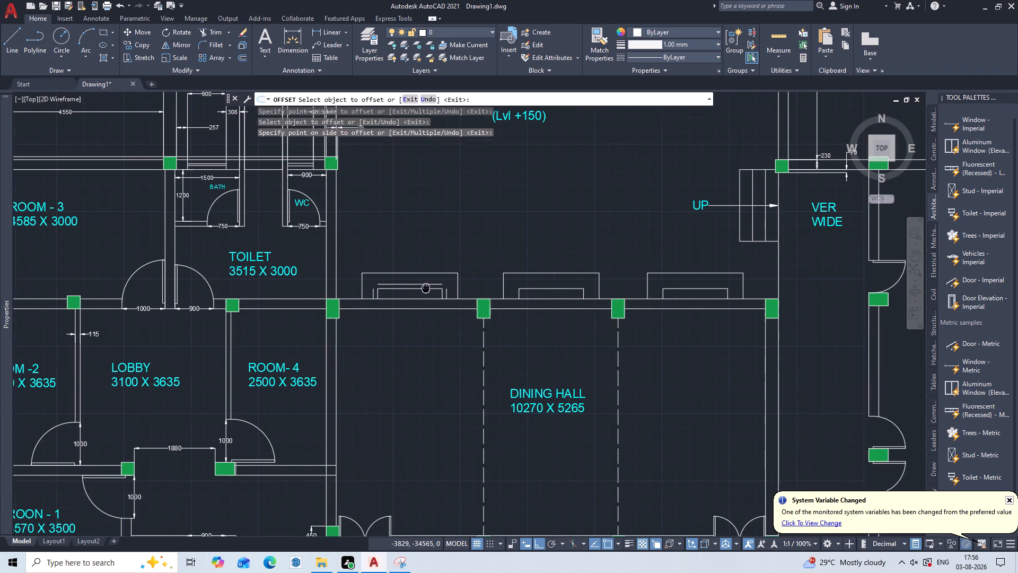
scroll(534, 285, "up", 2)
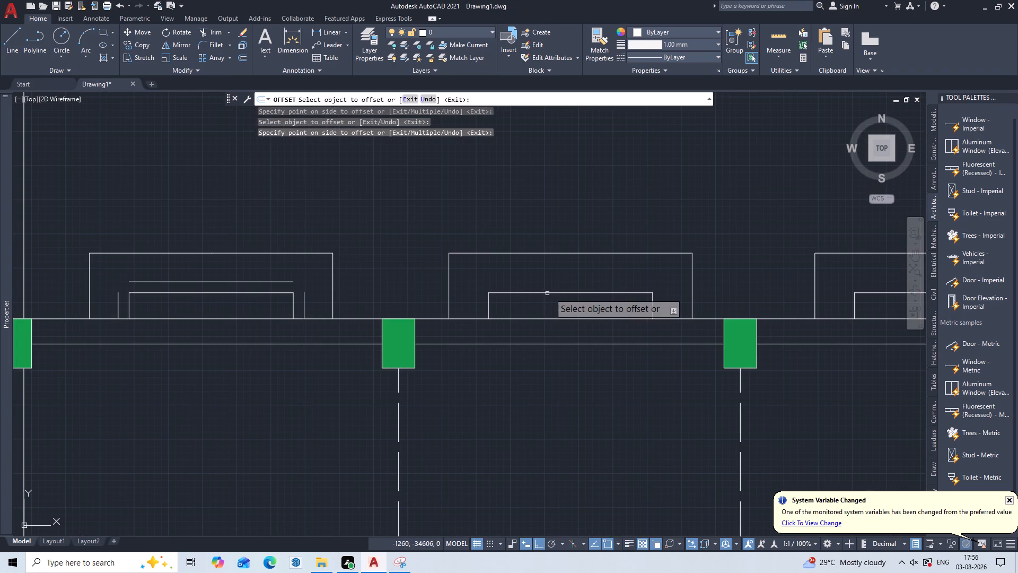
left_click(551, 291)
left_click(559, 284)
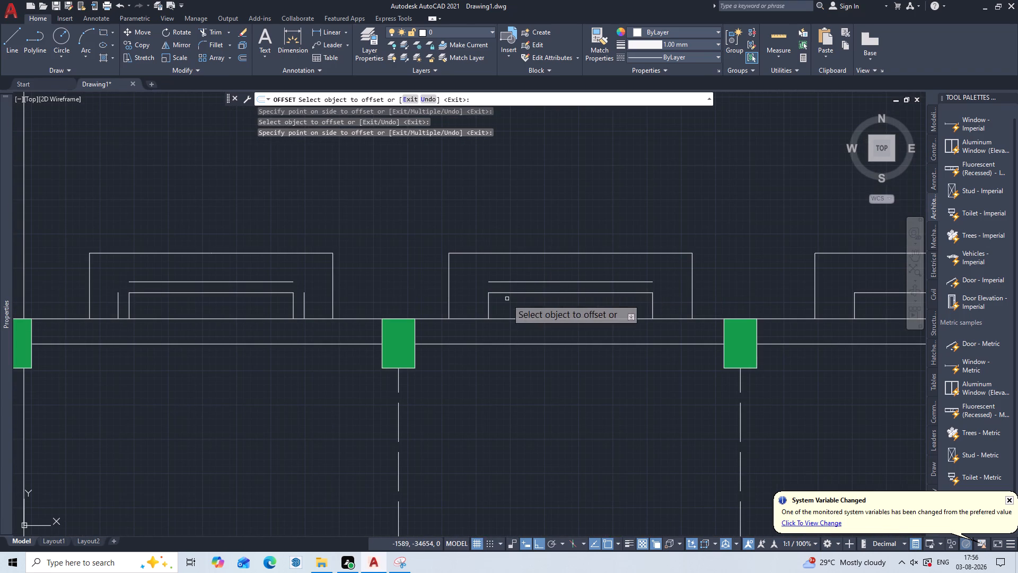
left_click(490, 304)
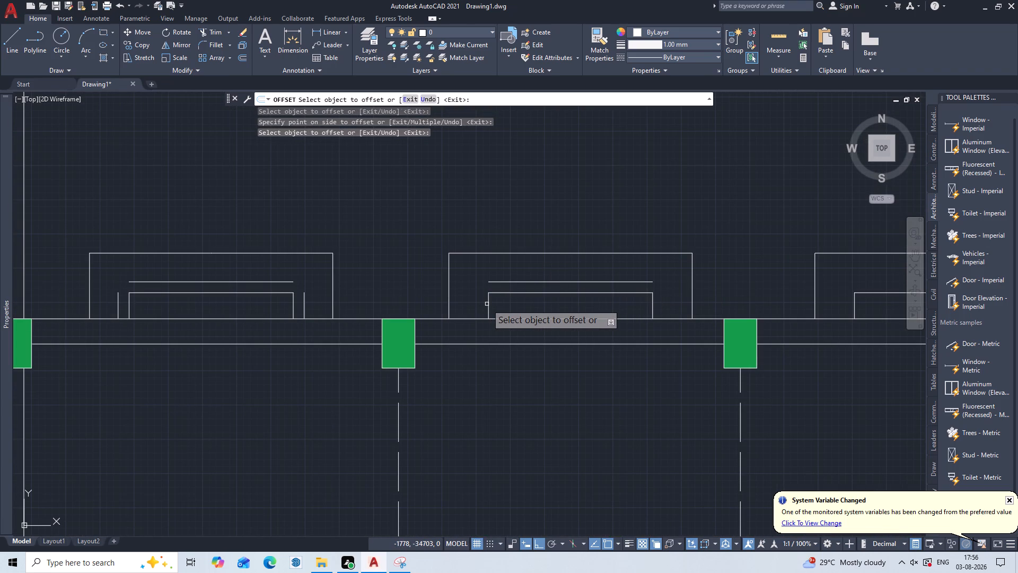
left_click(487, 304)
left_click(489, 307)
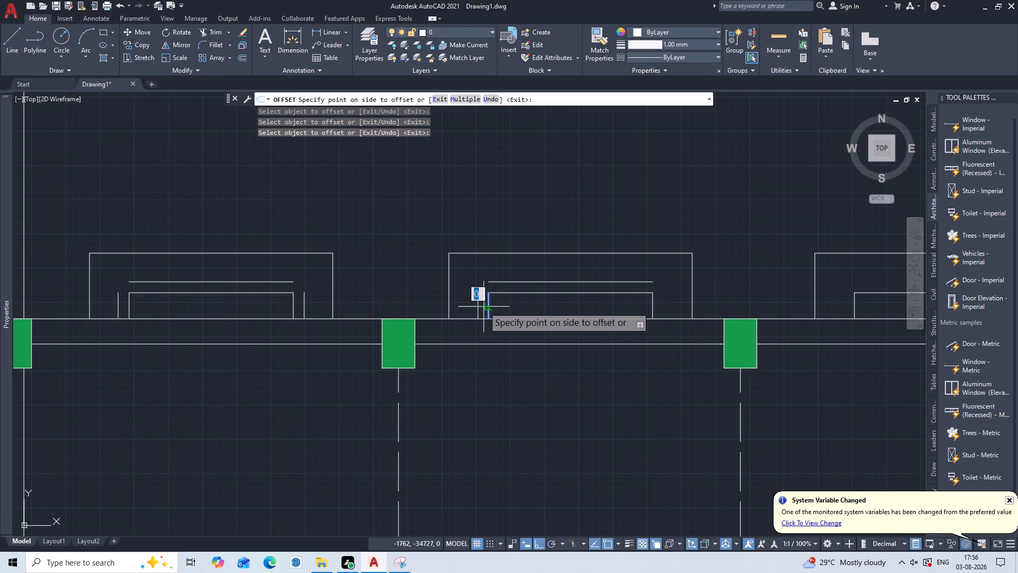
left_click(481, 307)
scroll(655, 294, "up", 2)
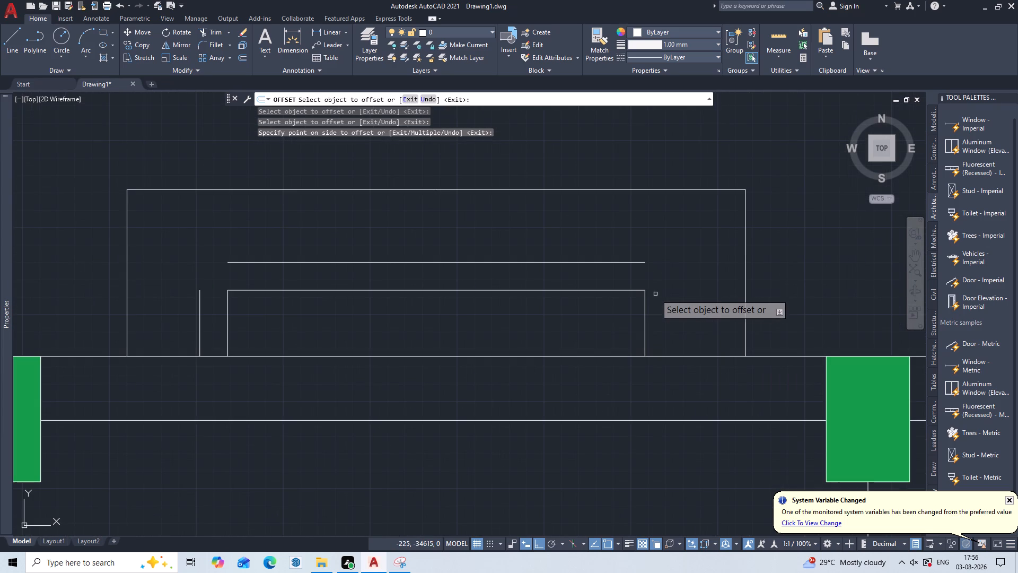
left_click(646, 326)
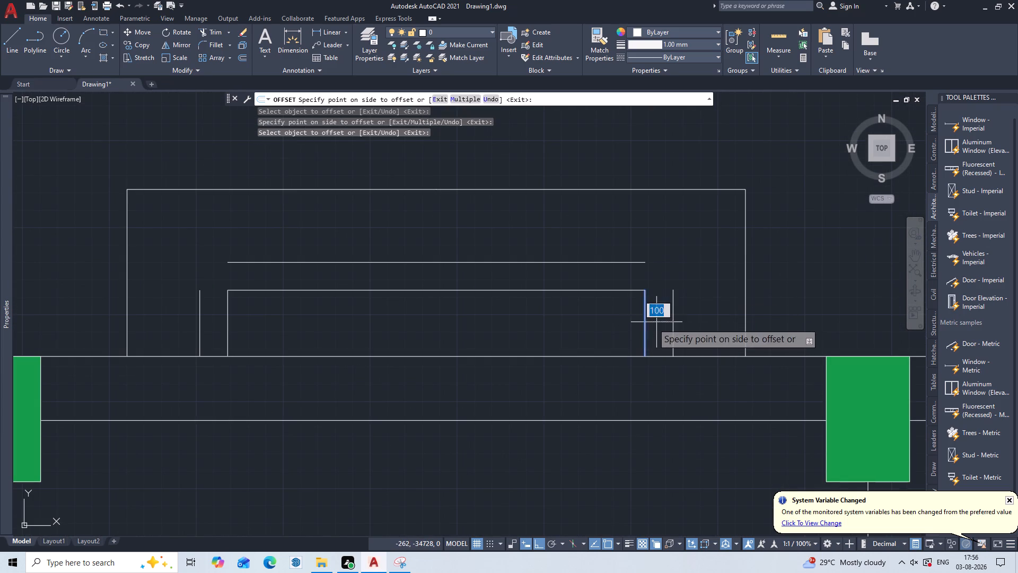
left_click(657, 322)
Offset the three sides of the third inner outline, nearest the verandah steps, outward by 100.
scroll(663, 315, "down", 2)
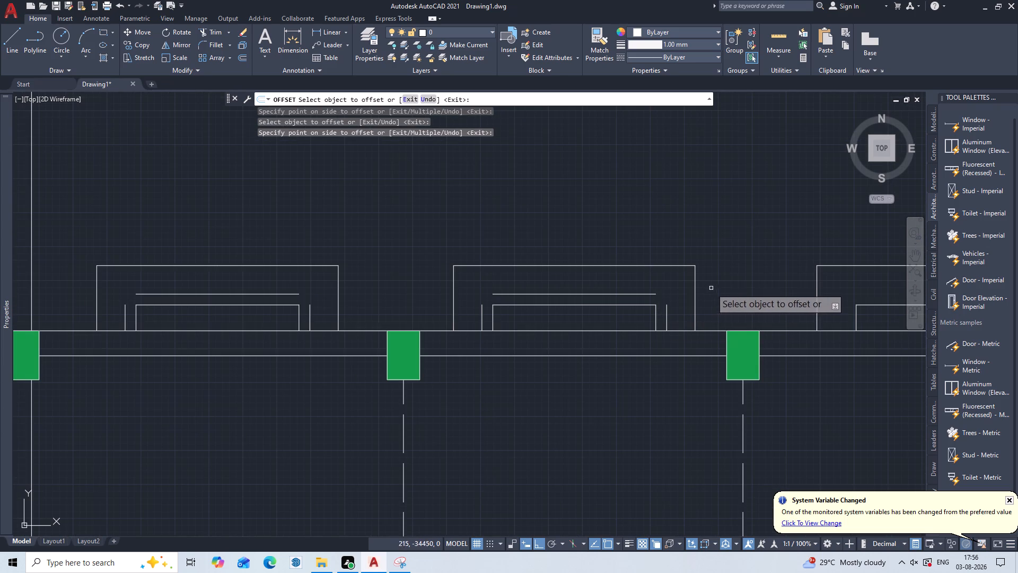
middle_click_drag(718, 288, 559, 293)
middle_click_drag(770, 309, 747, 305)
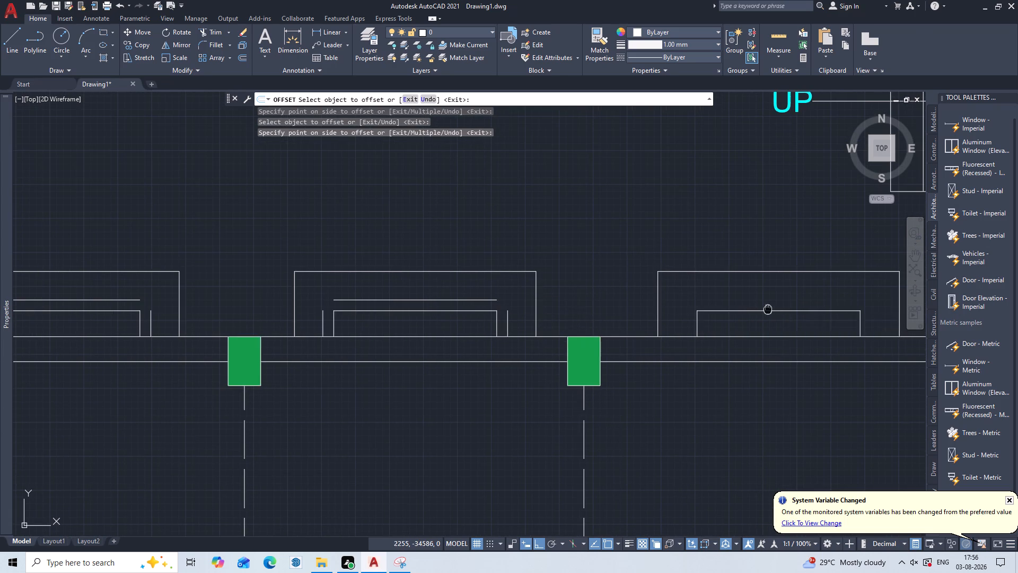
middle_click_drag(747, 305, 536, 300)
scroll(547, 294, "up", 1)
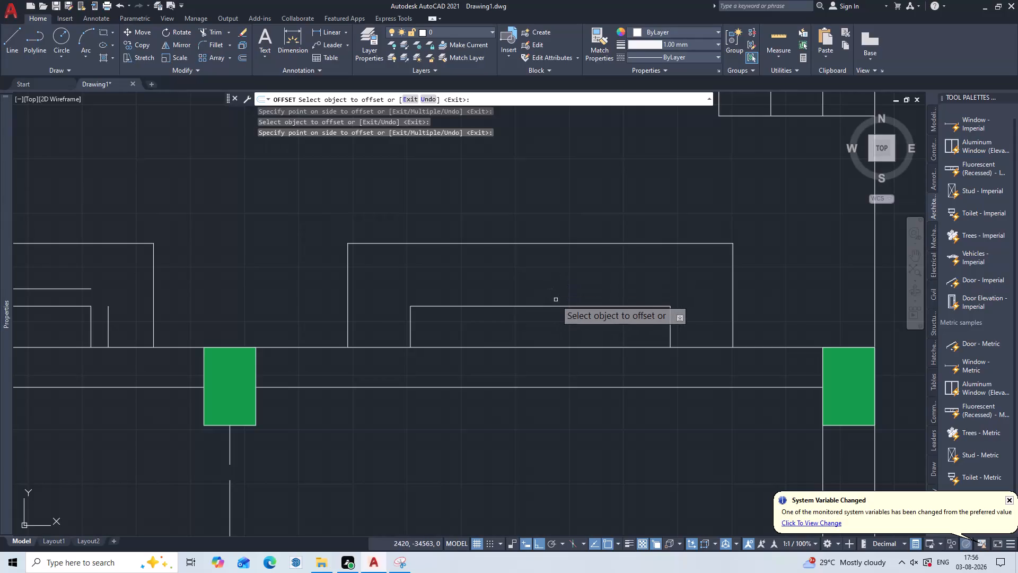
left_click(552, 308)
left_click(561, 292)
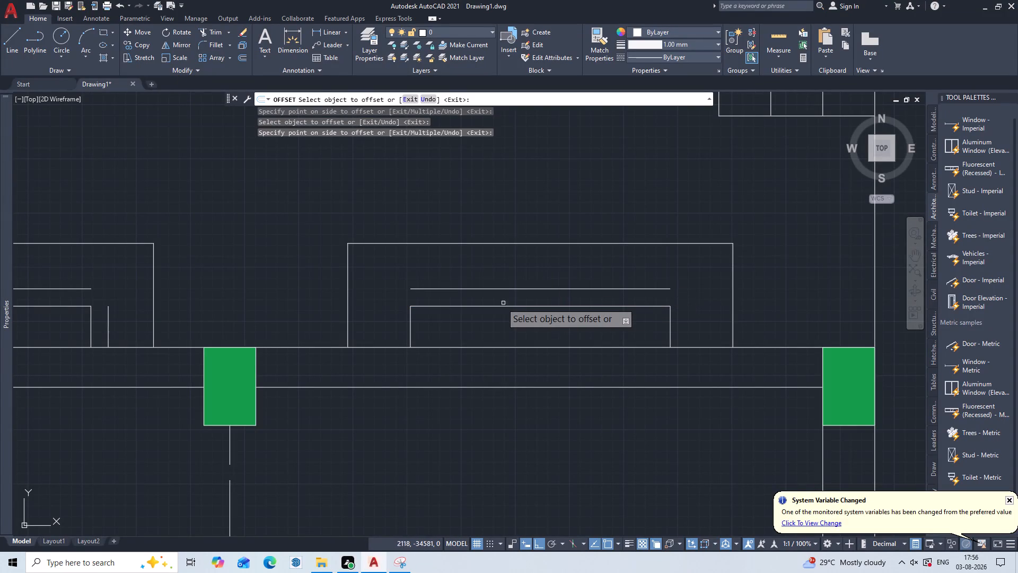
left_click(410, 333)
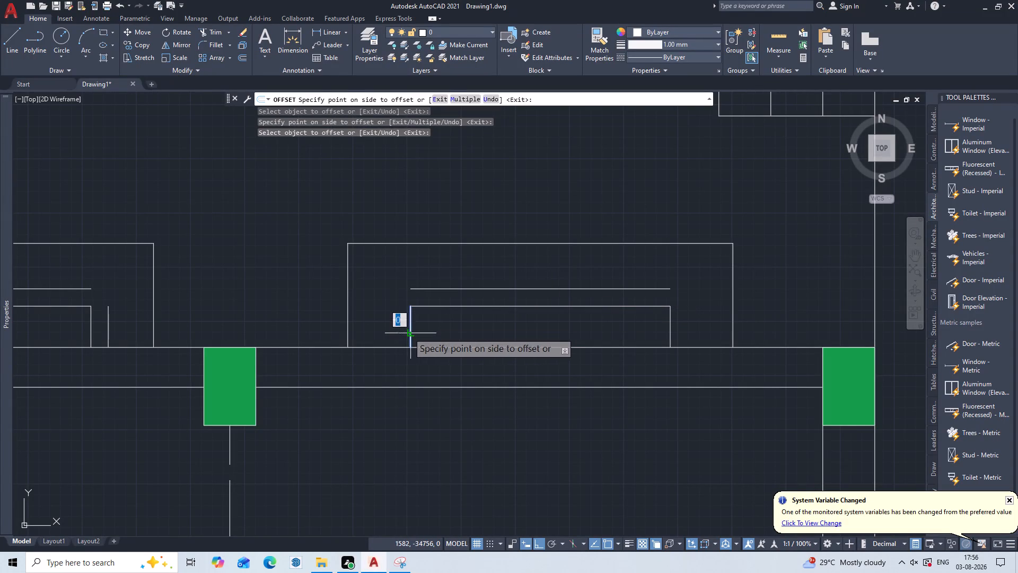
left_click(405, 333)
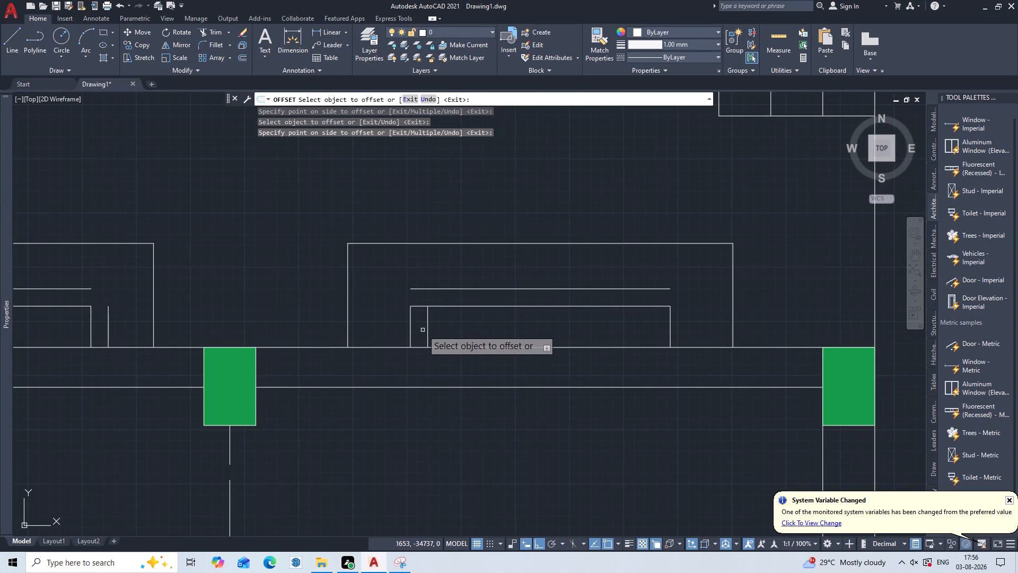
key("ctrl+z")
left_click(409, 335)
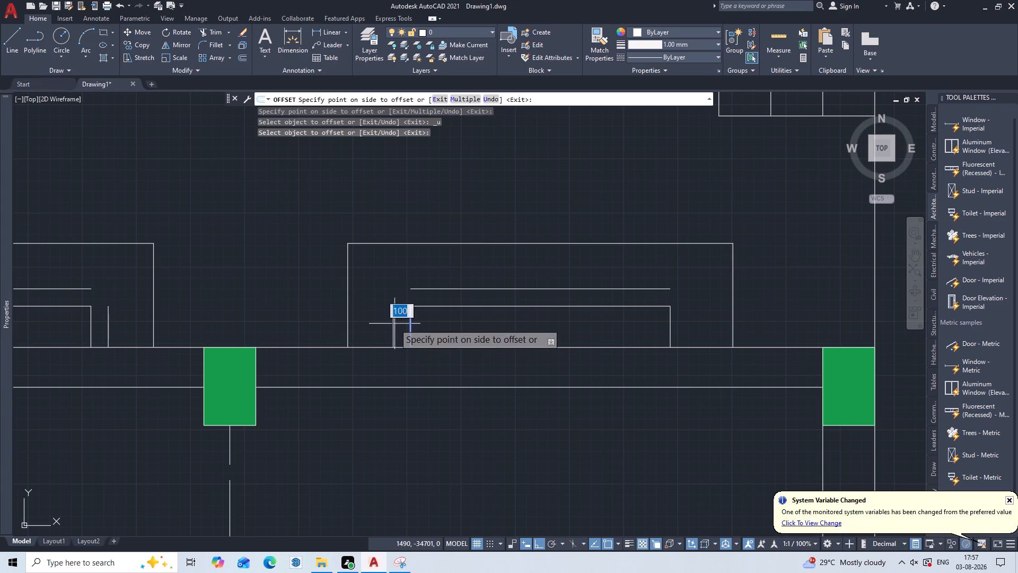
left_click(390, 323)
left_click(668, 323)
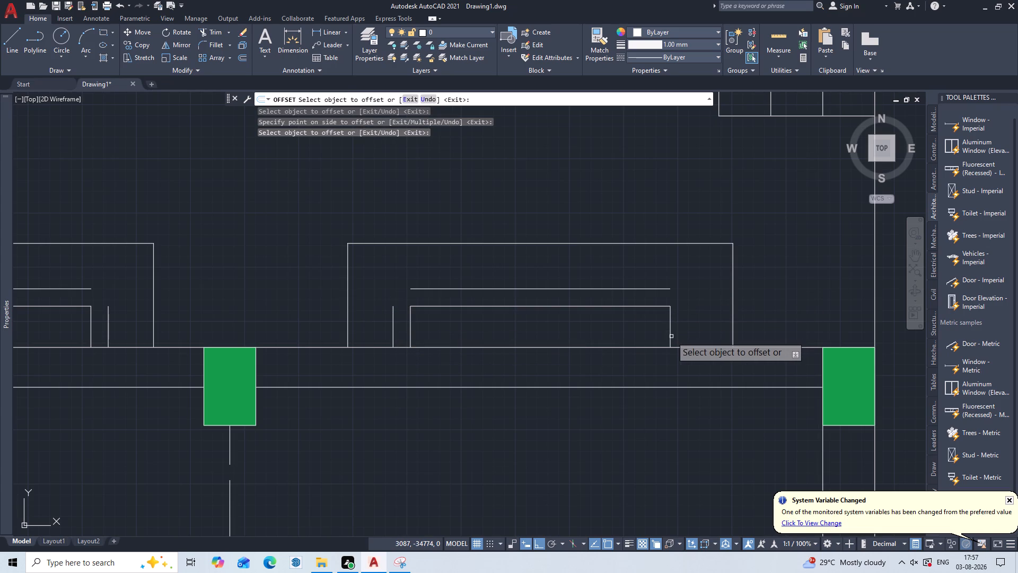
left_click(671, 336)
left_click(694, 333)
key("Escape")
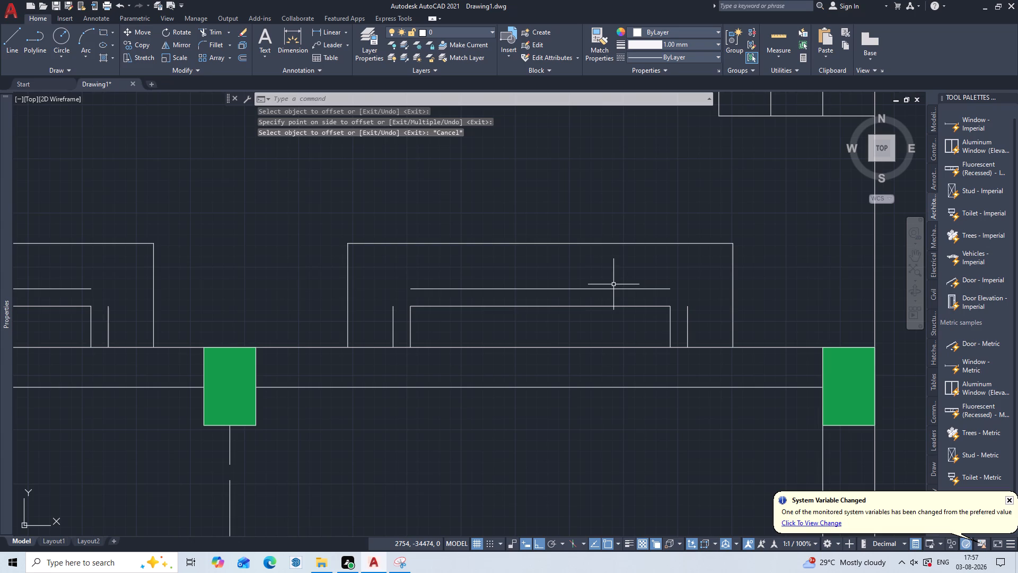
Draw a 100 by 100 rectangle outward from the inner outline's courtyard-side corner closest to Room-4, joining its offset lines.
scroll(582, 300, "down", 2)
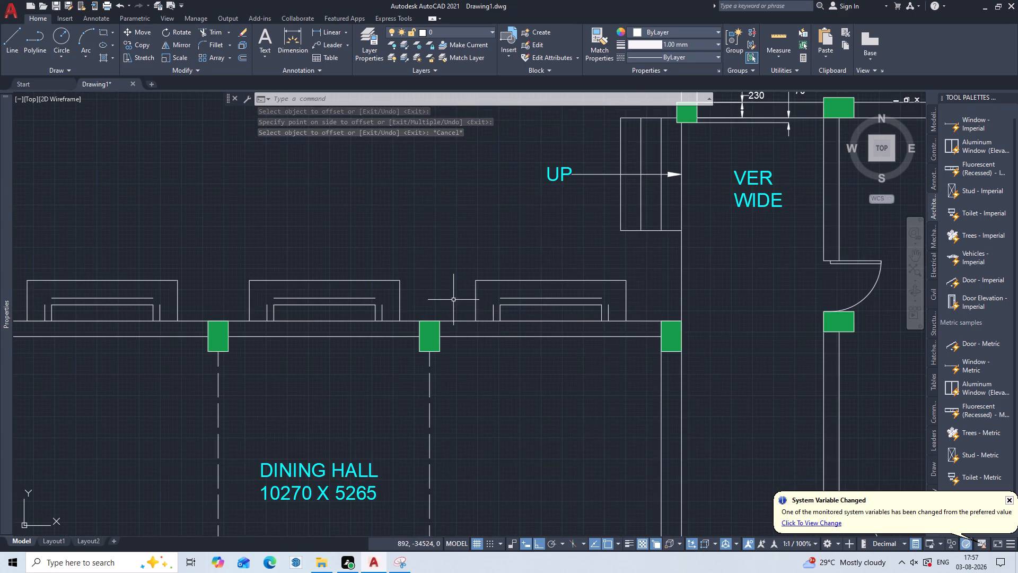
scroll(453, 300, "down", 1)
middle_click_drag(417, 283, 685, 303)
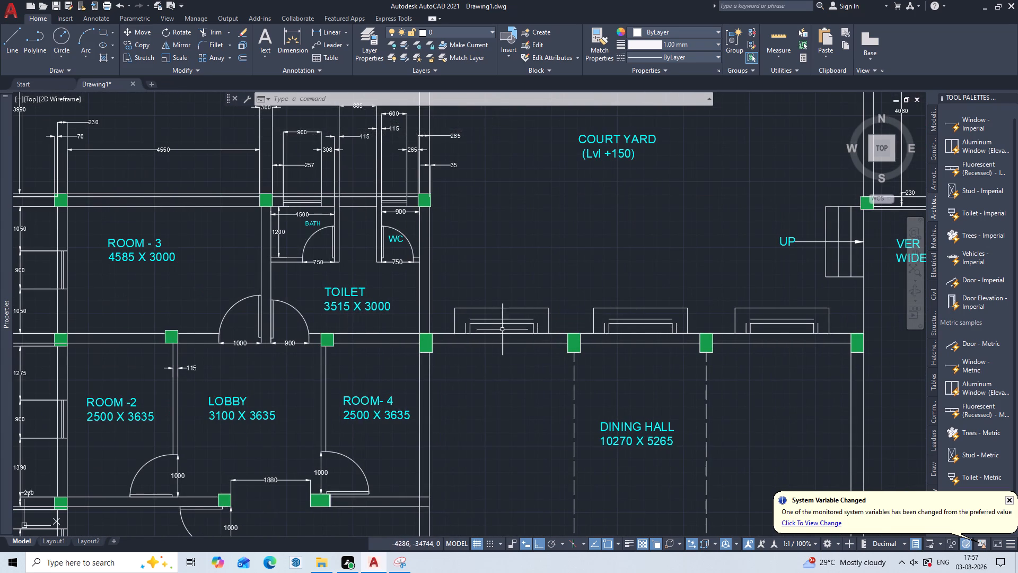
scroll(478, 324, "up", 2)
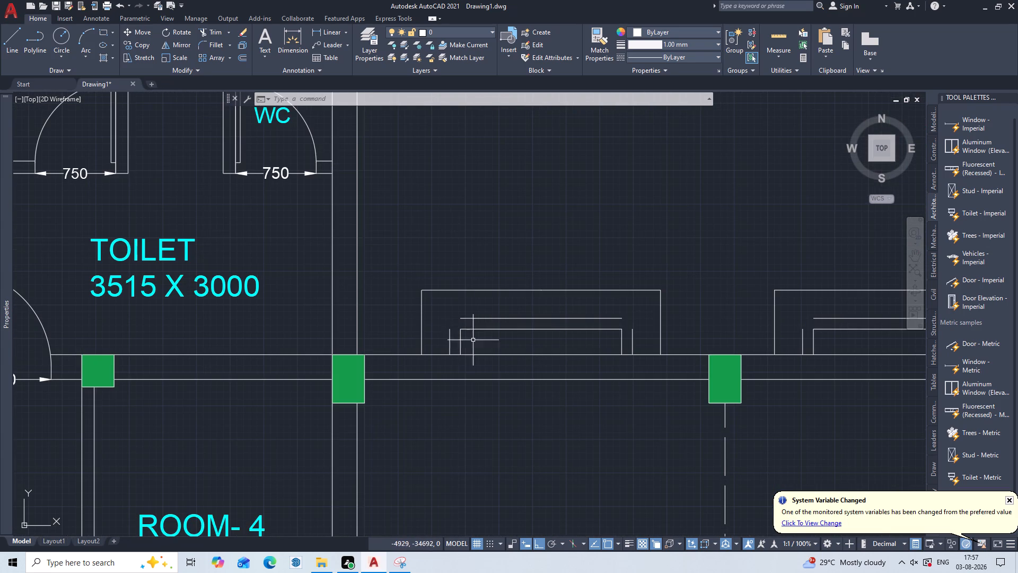
scroll(456, 336, "up", 1)
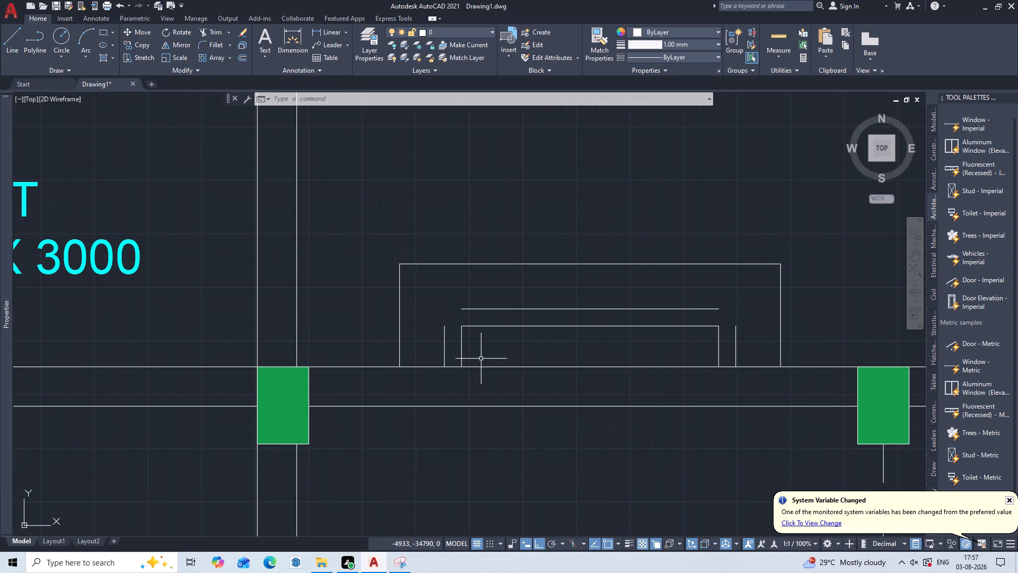
type("RC")
key("BackSpace")
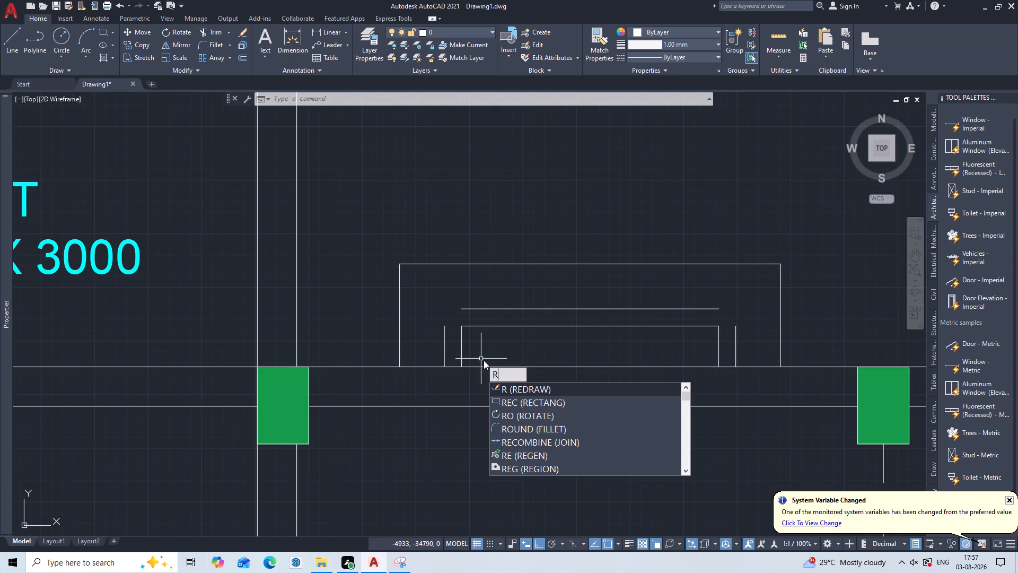
type("EC")
key("Return")
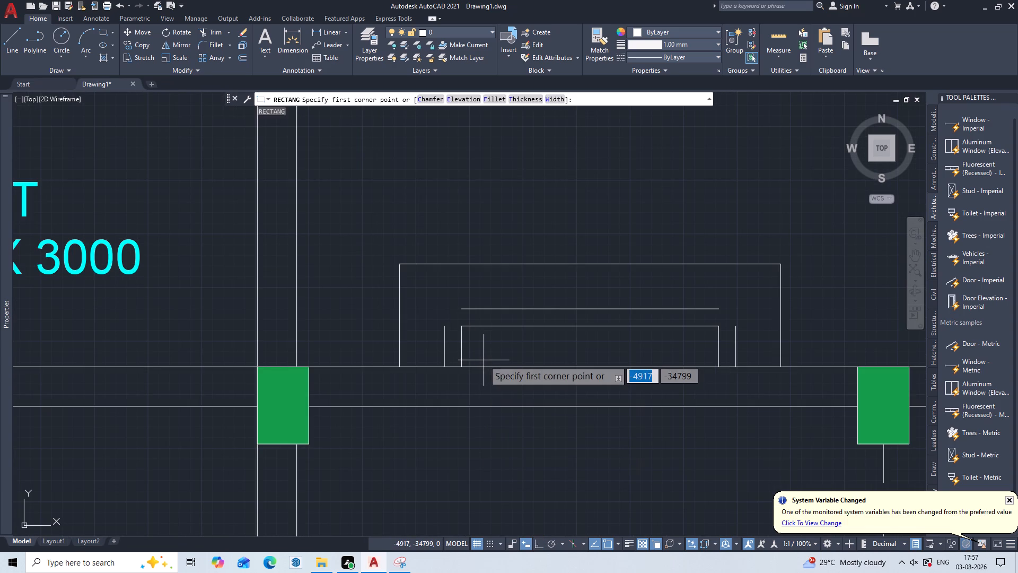
left_click(462, 326)
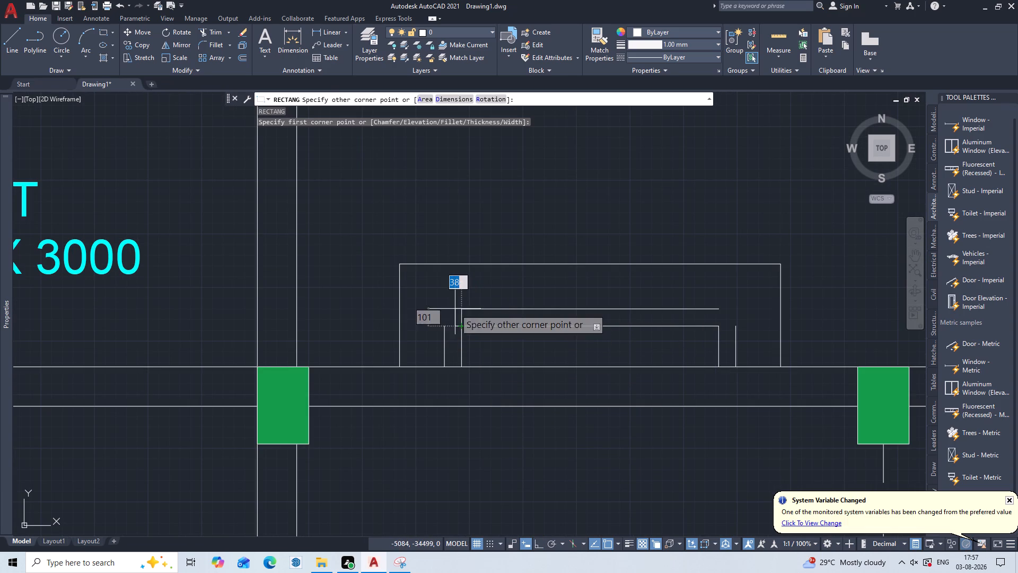
key("d")
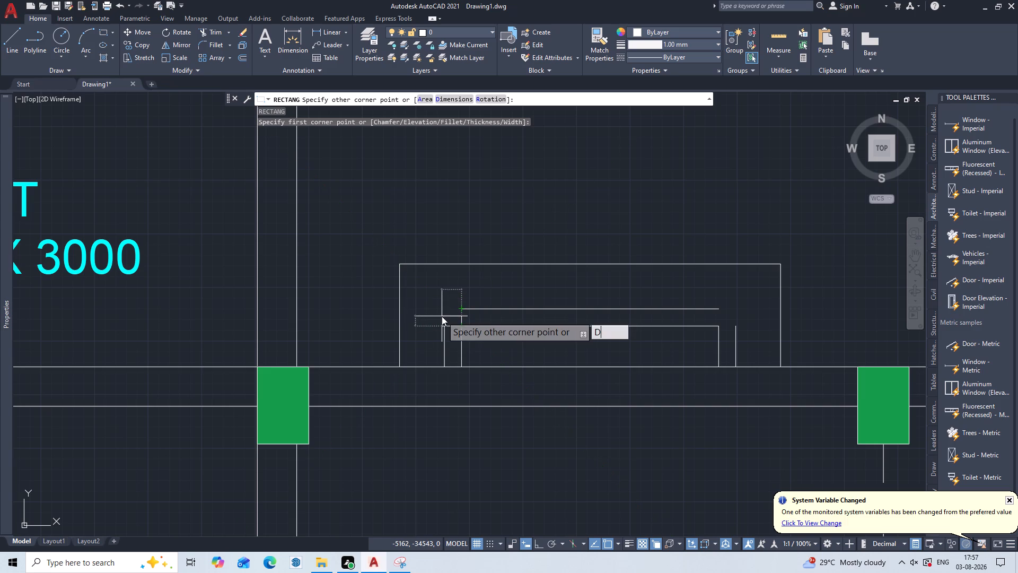
key("Return")
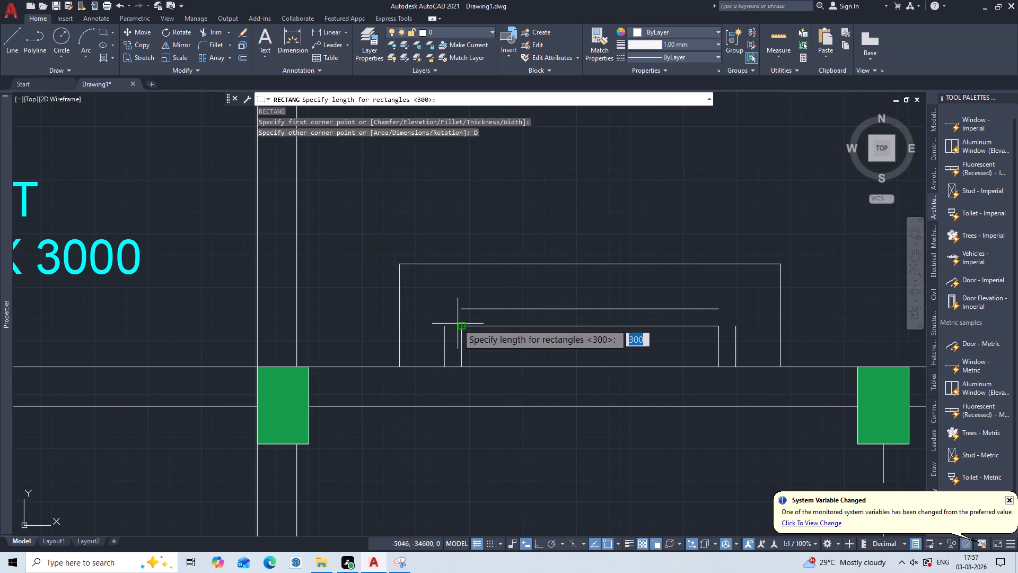
type("100")
key("Return")
type("100")
key("Return")
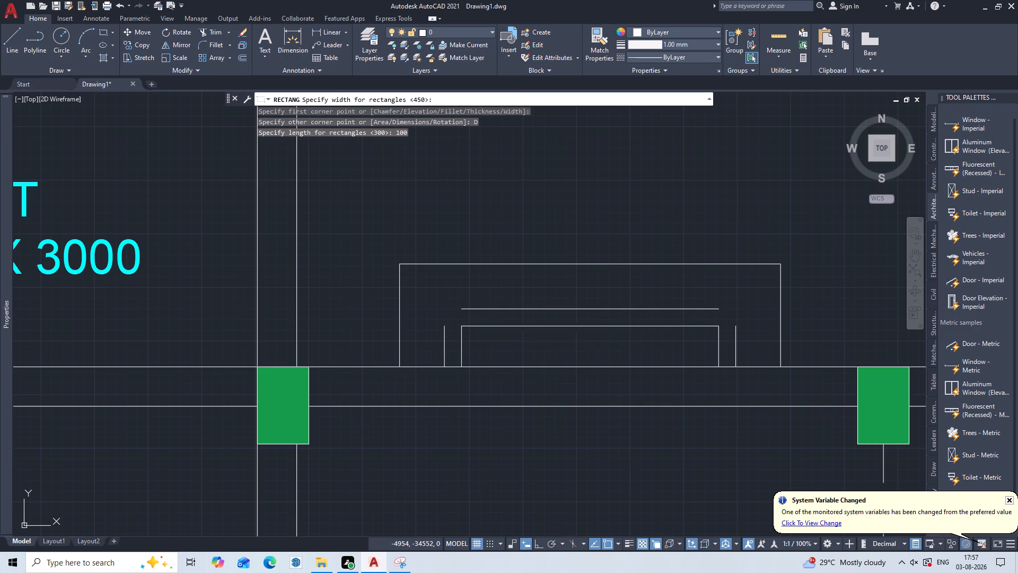
left_click(442, 312)
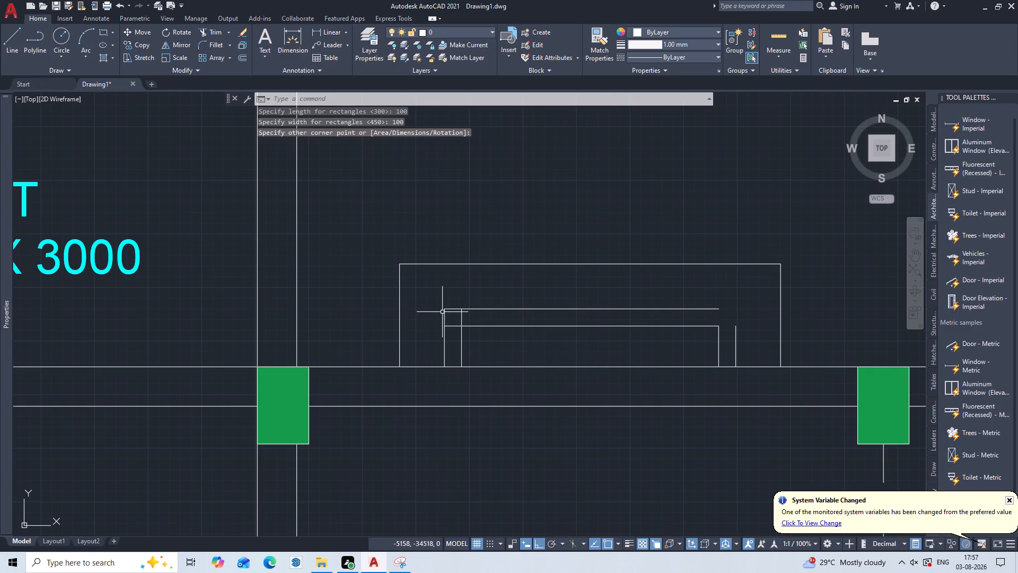
Draw a 100 by 100 rectangle outward from the other courtyard-side corner of the inner outline nearest Room-4.
middle_click_drag(528, 342, 379, 298)
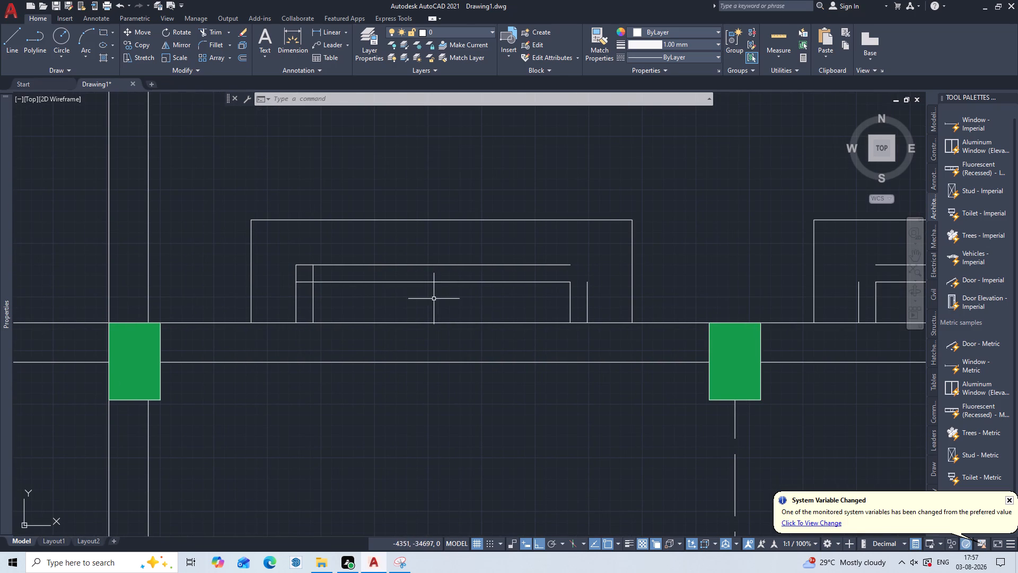
middle_click_drag(486, 282, 424, 259)
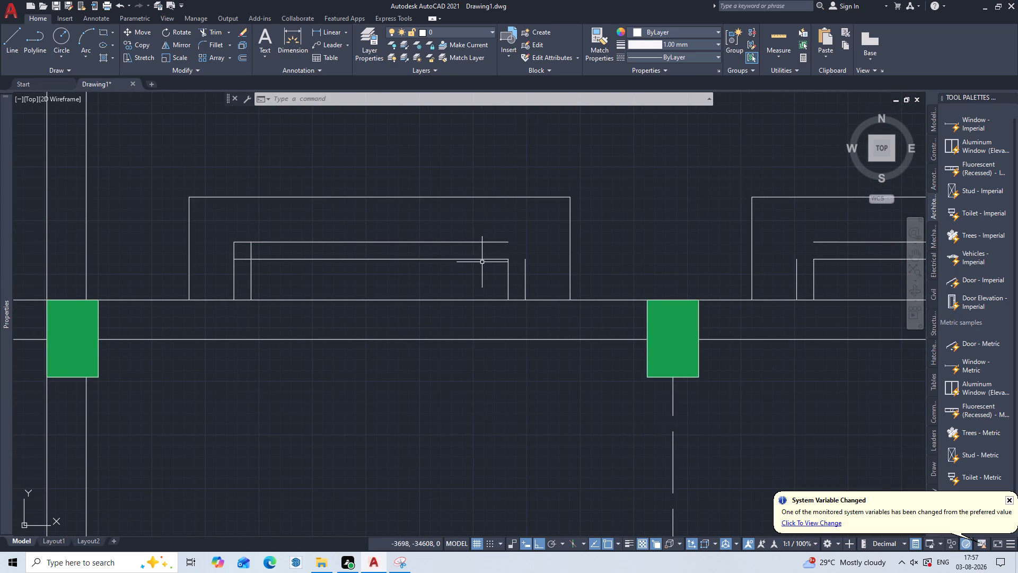
key("r")
key("e")
key("c")
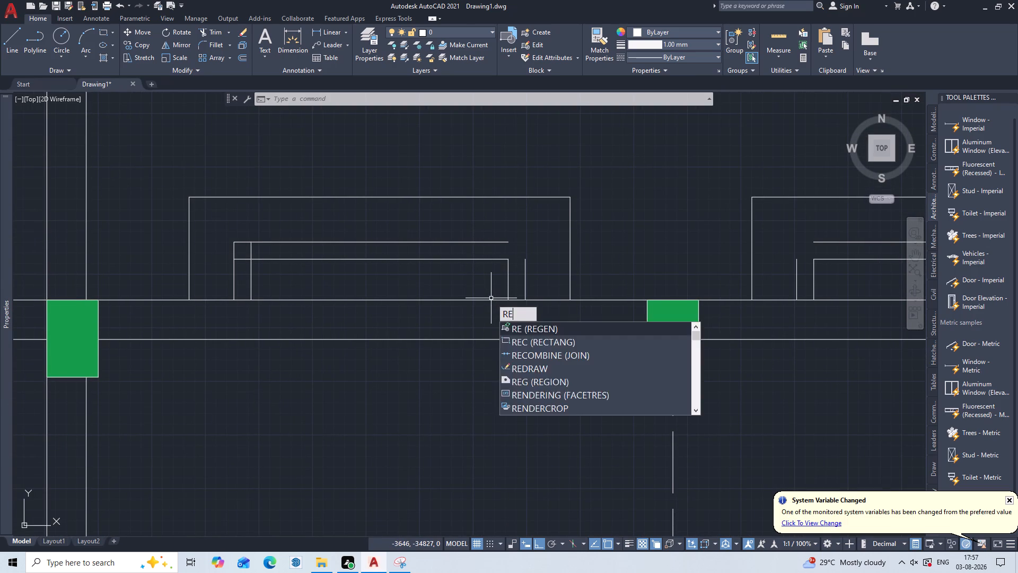
key("Return")
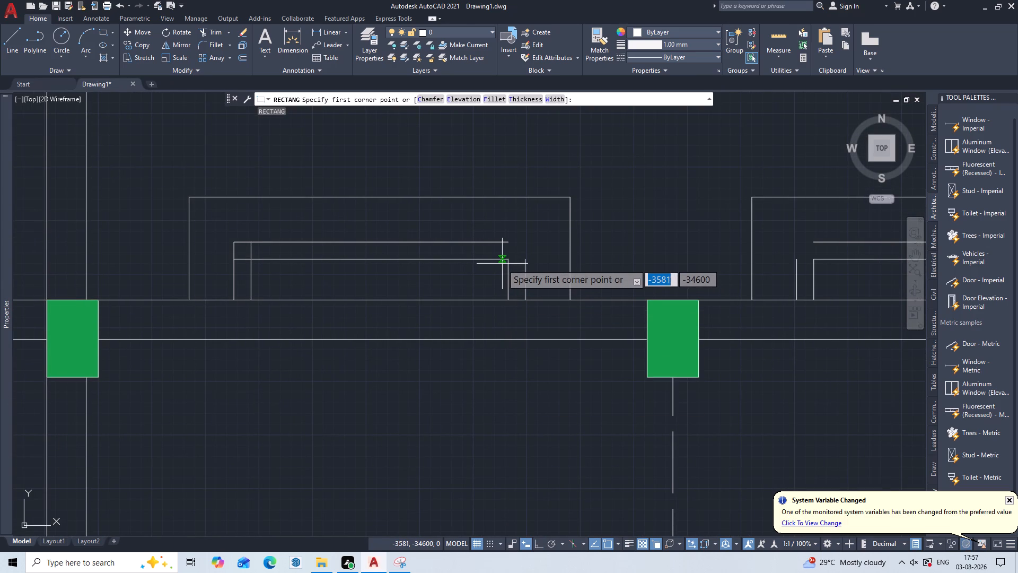
left_click(505, 262)
key("d")
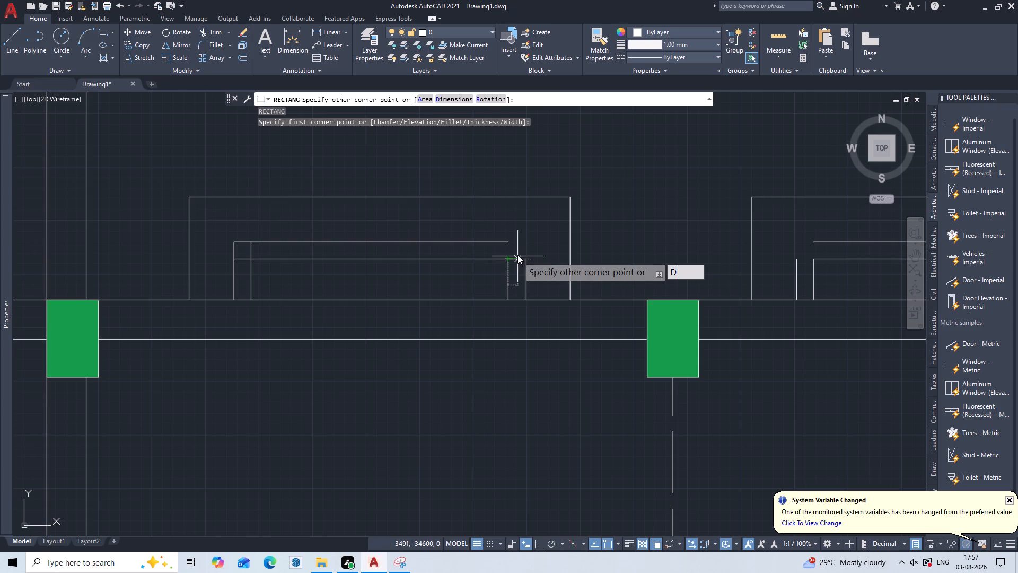
key("Return")
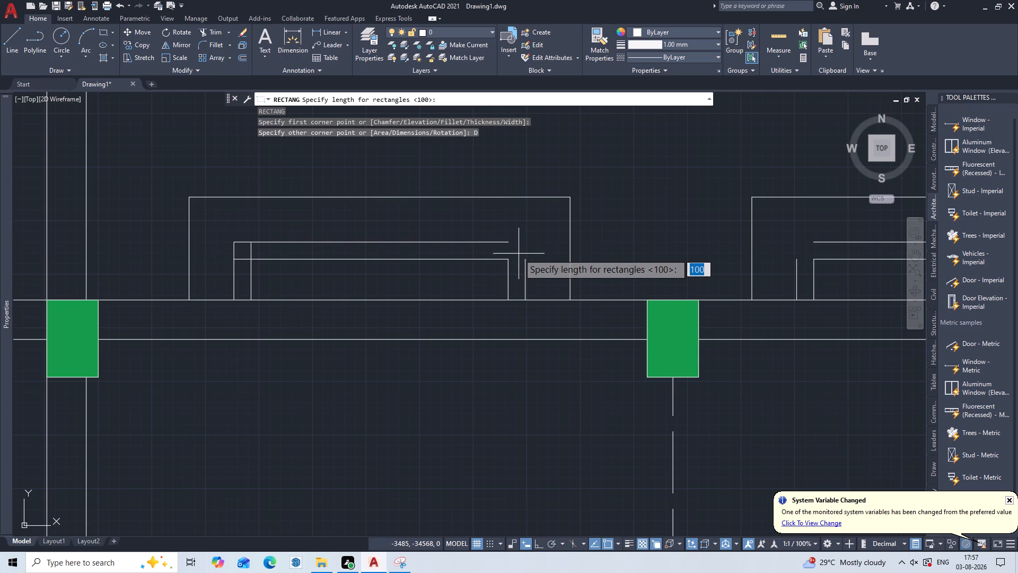
type("100")
key("Return")
type("100")
key("Return")
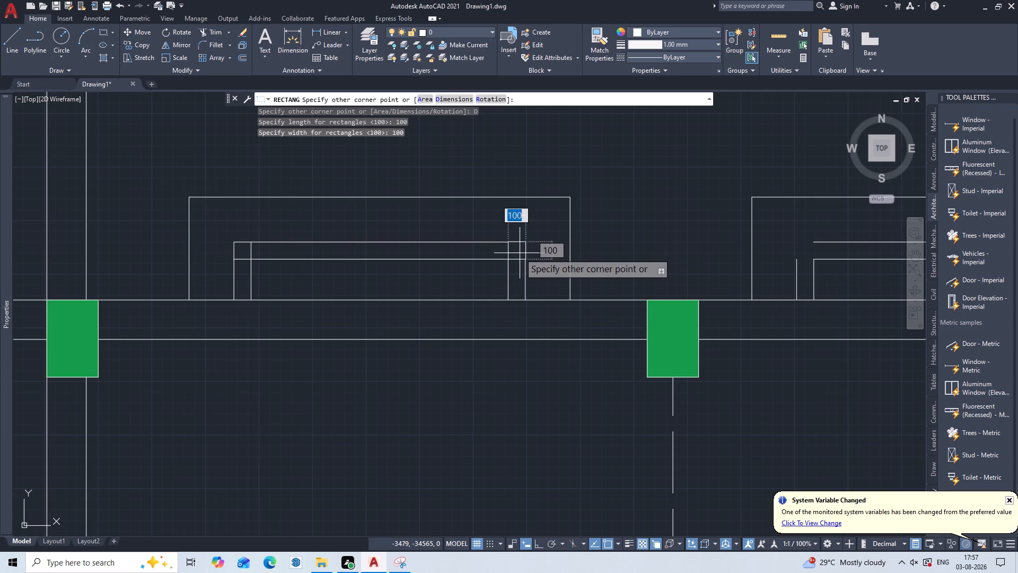
left_click(520, 253)
key("Escape")
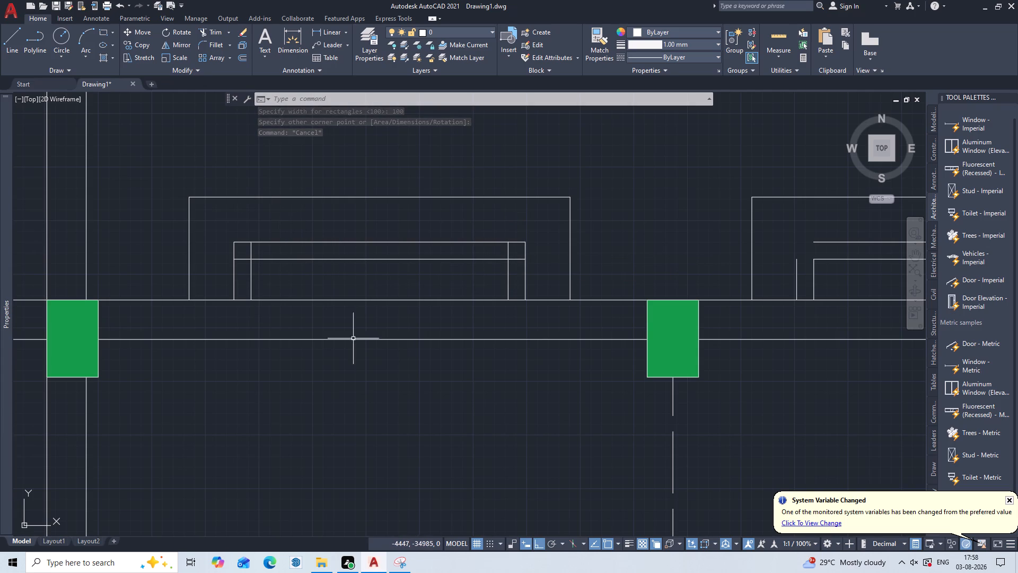
Draw a 100 by 100 rectangle outward from the middle inner outline's courtyard-side corner on the Room-4 side.
scroll(353, 343, "down", 1)
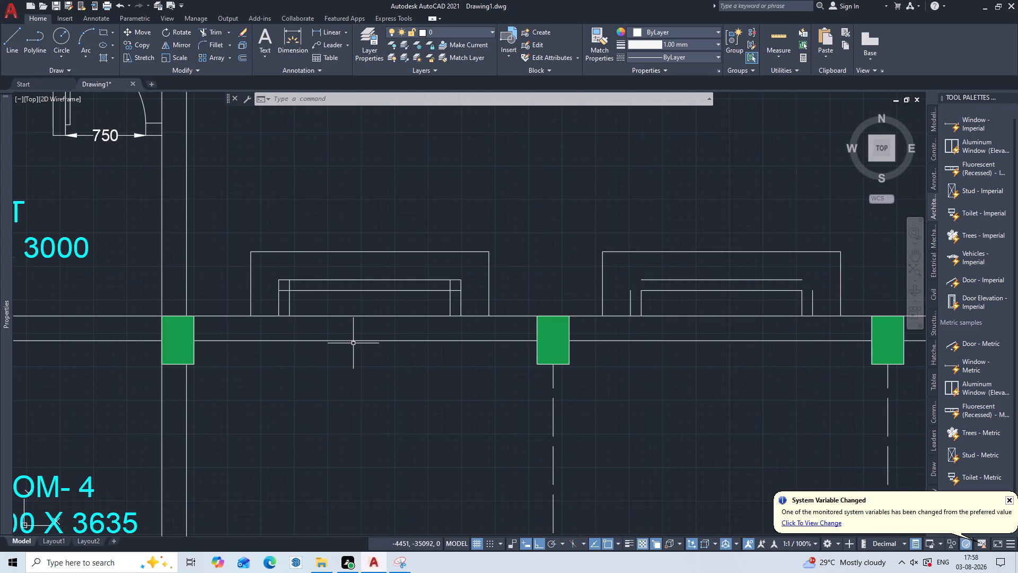
middle_click_drag(354, 343, 497, 291)
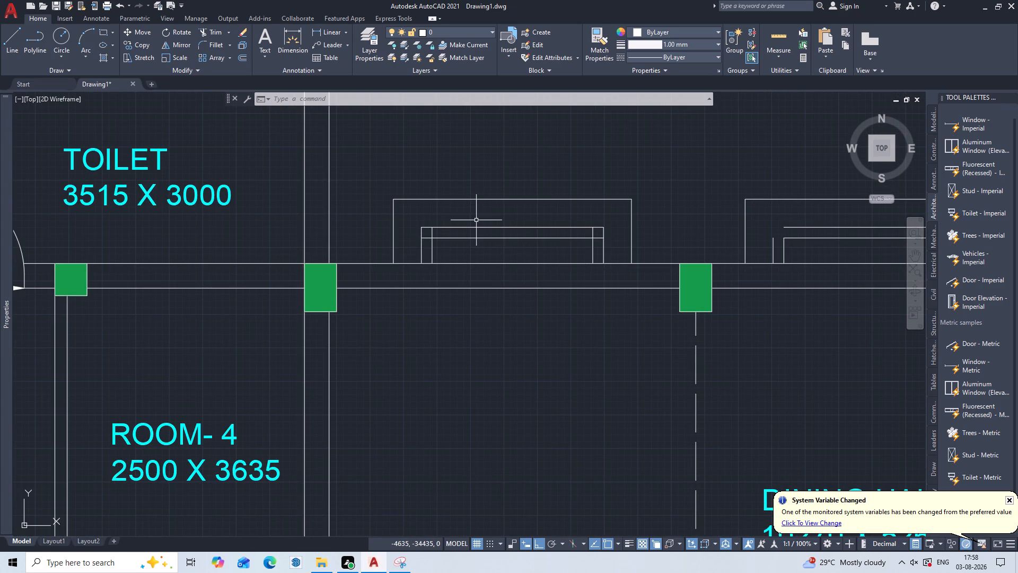
middle_click_drag(476, 220, 186, 271)
middle_click_drag(596, 292, 548, 280)
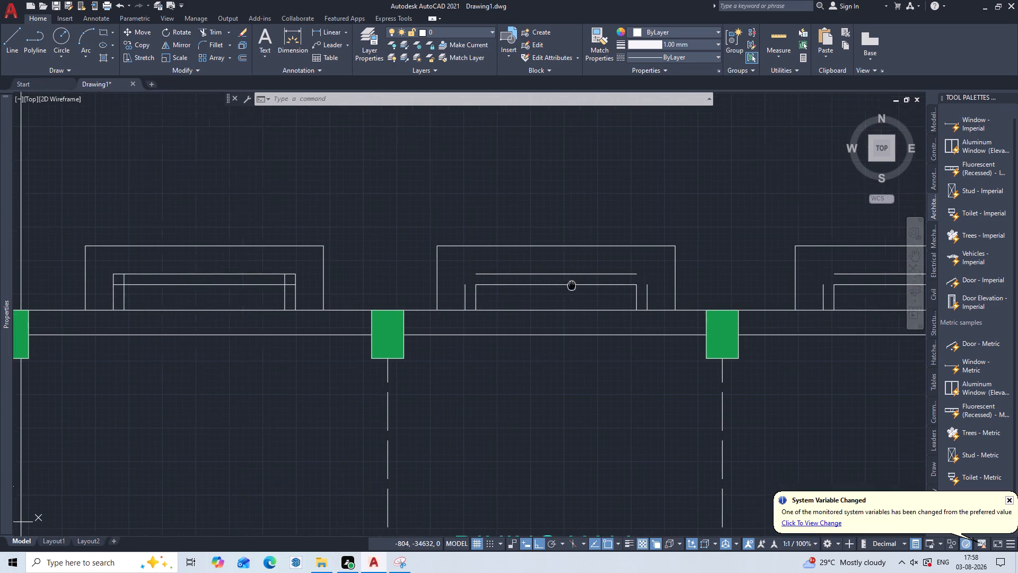
middle_click_drag(548, 280, 376, 297)
scroll(338, 270, "up", 1)
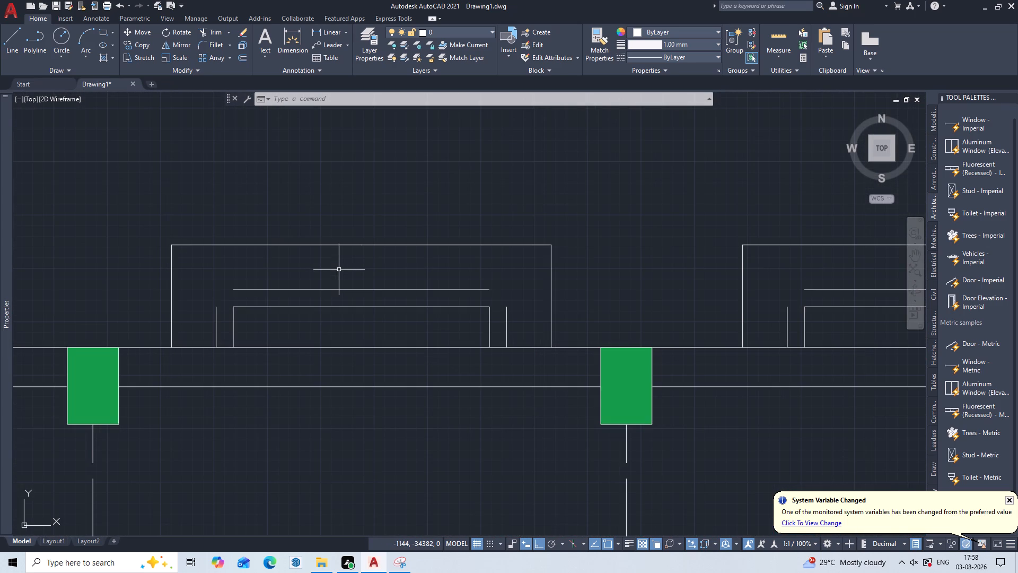
type("RE")
key("c")
key("Return")
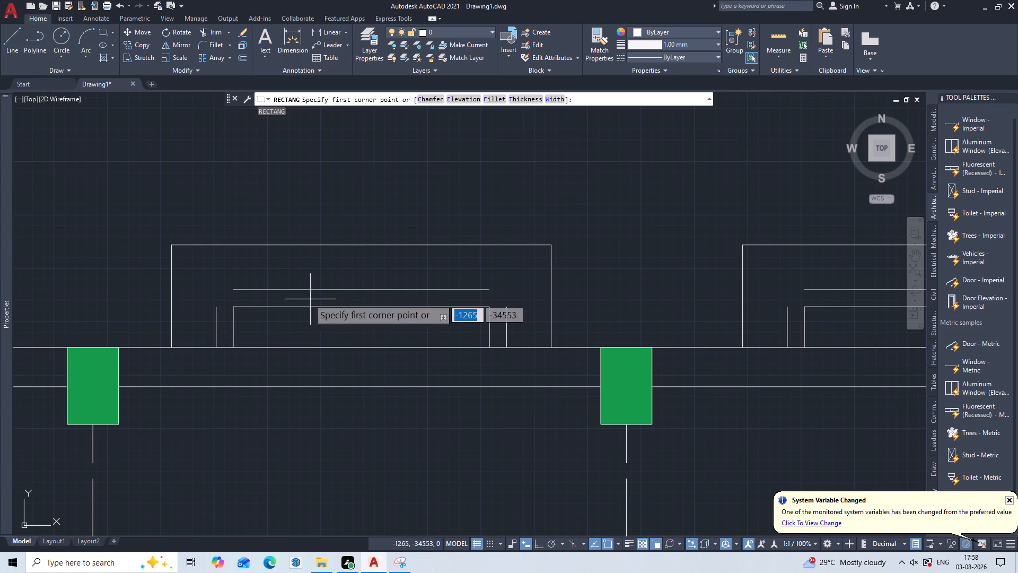
left_click(231, 308)
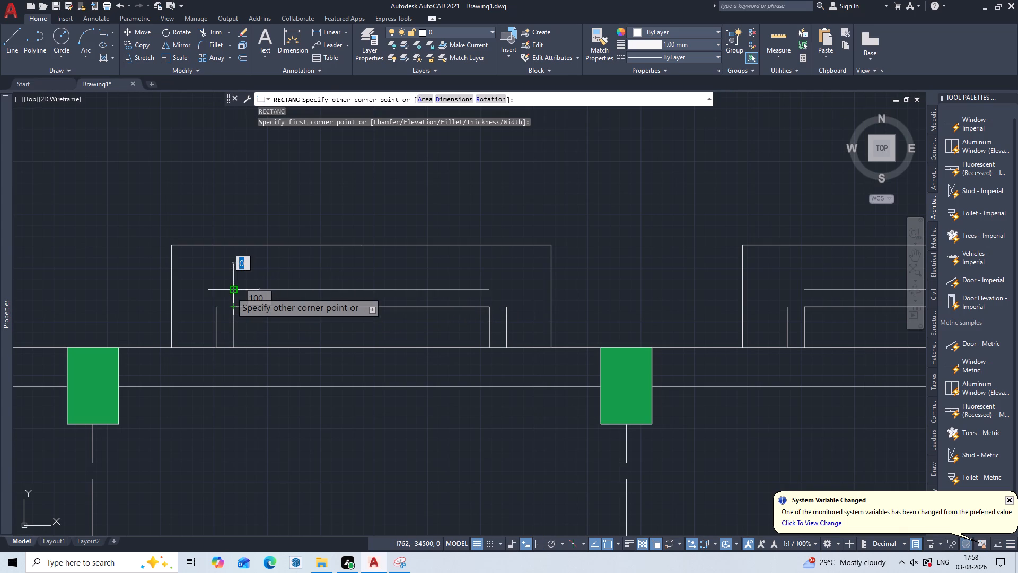
key("d")
key("Return")
type("100")
key("Return")
type("100")
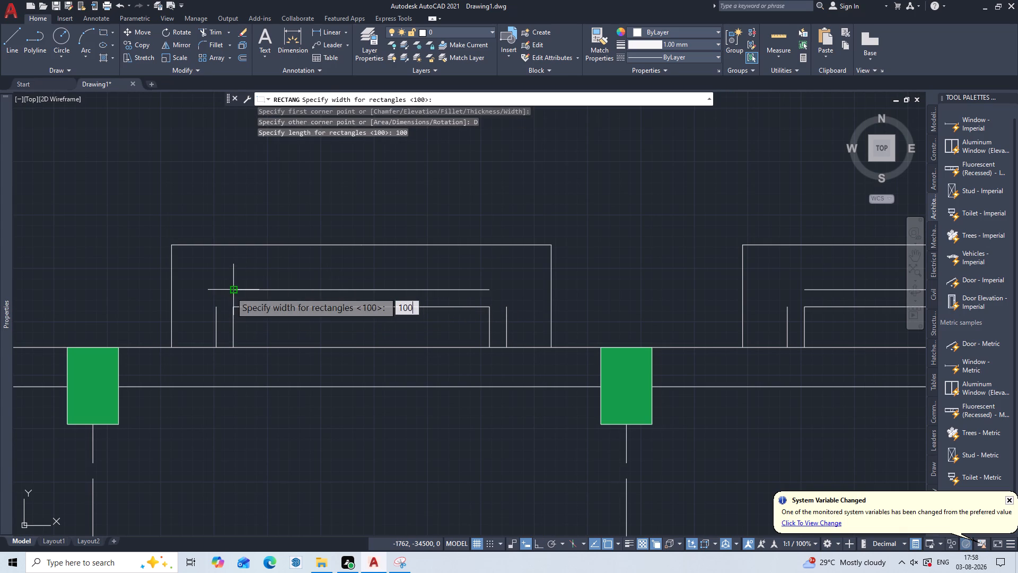
key("Return")
left_click(225, 295)
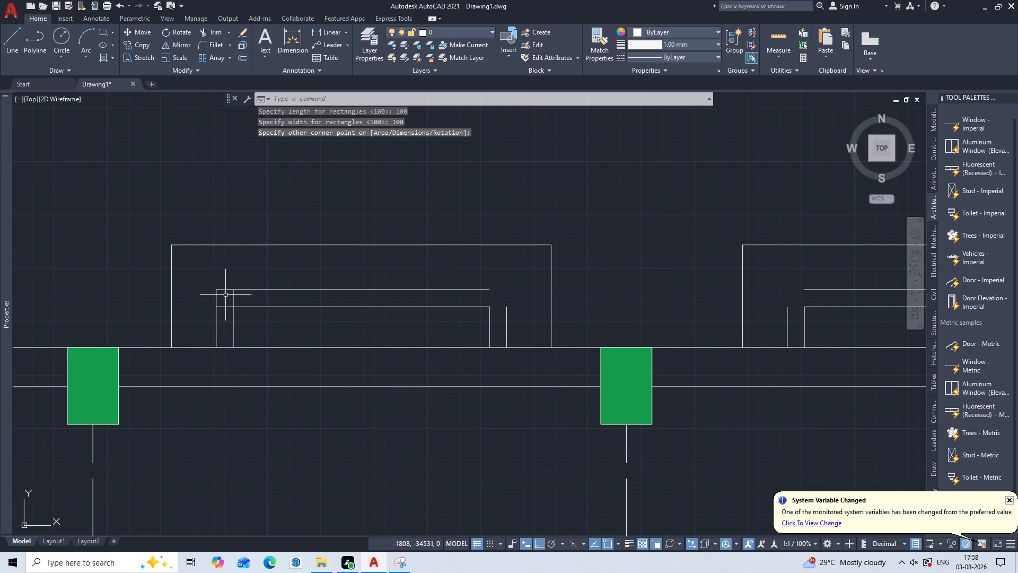
Draw a 100 by 100 rectangle outward from the middle inner outline's courtyard-side corner on the verandah side.
key("Return")
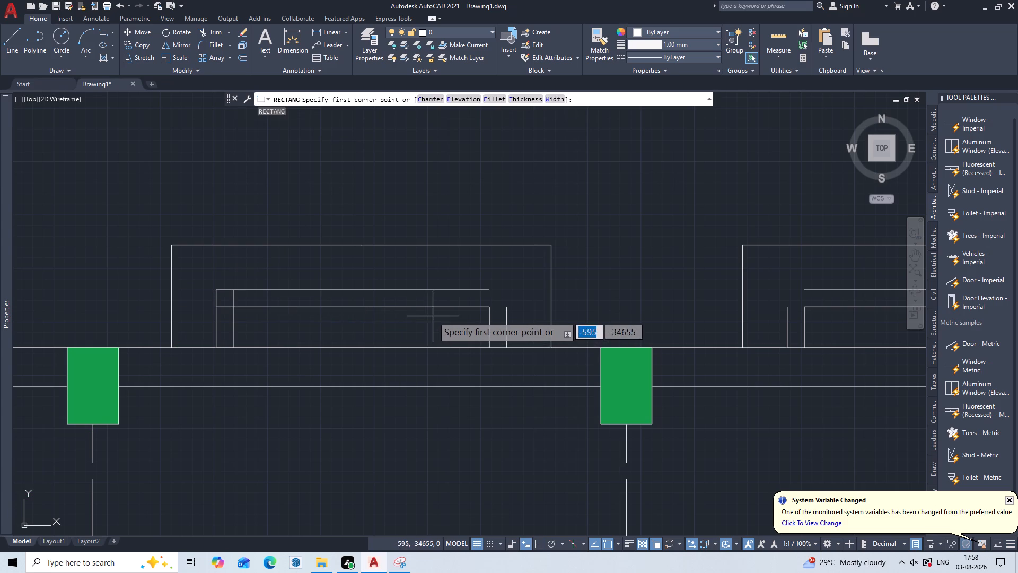
left_click(489, 308)
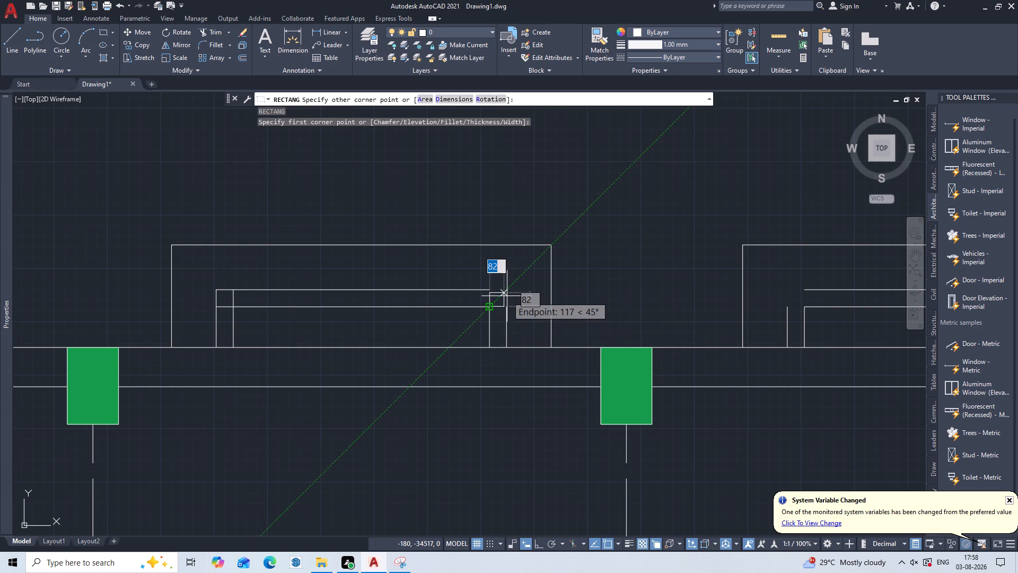
key("d")
key("Return")
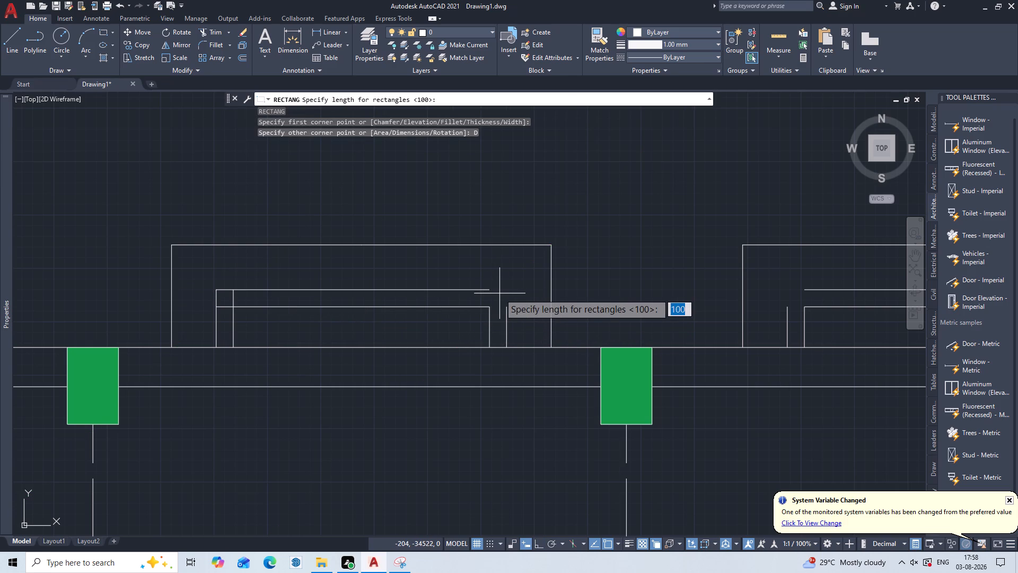
key("1")
type("00")
key("Return")
type("100")
key("Return")
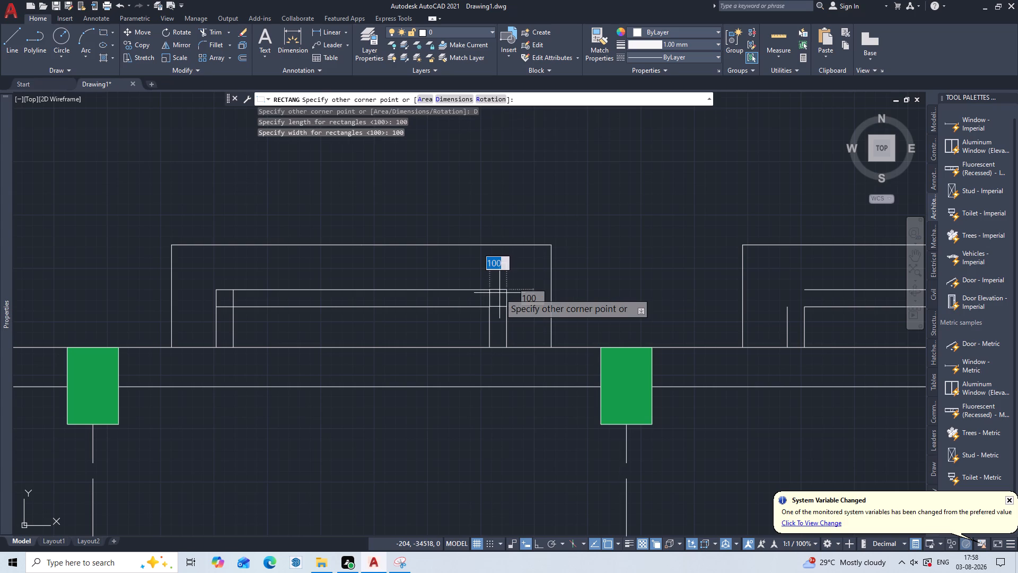
left_click(499, 293)
Draw a 100 by 100 rectangle outward from the inner outline's courtyard-side corner on the Room-4 side, in the outline nearest the staircase.
scroll(497, 282, "down", 1)
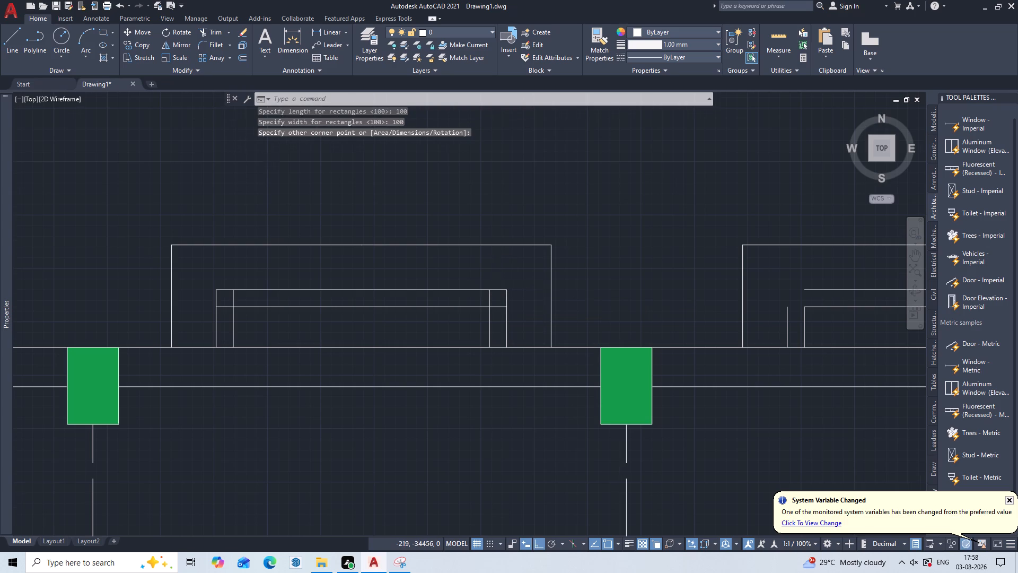
middle_click_drag(482, 296, 260, 315)
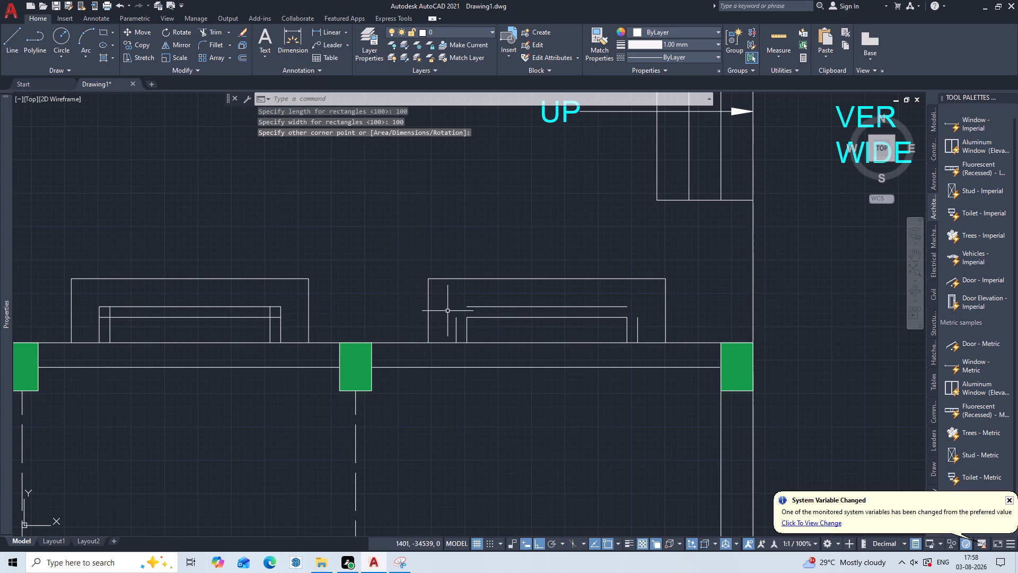
middle_click_drag(438, 335, 410, 200)
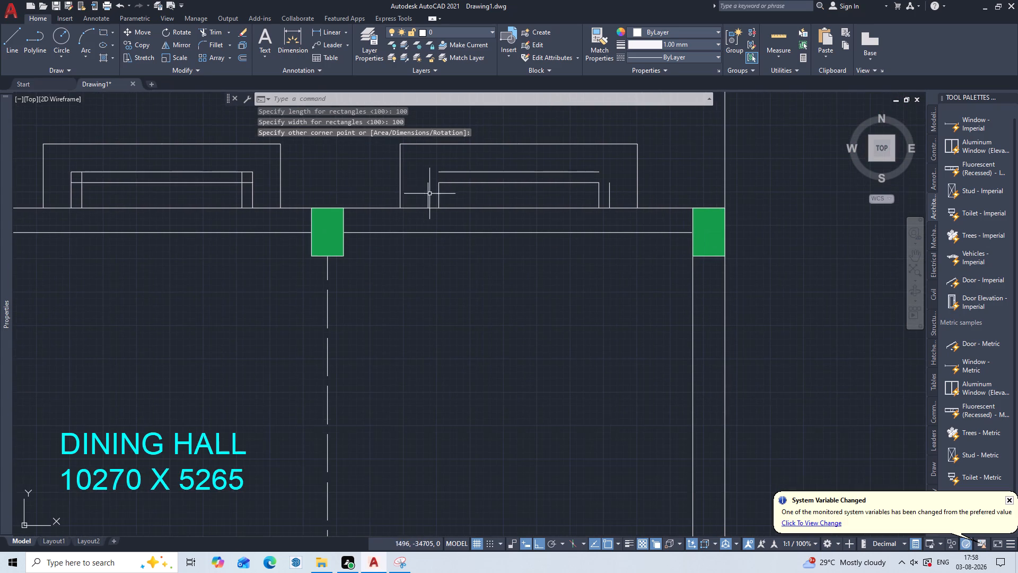
scroll(451, 188, "up", 1)
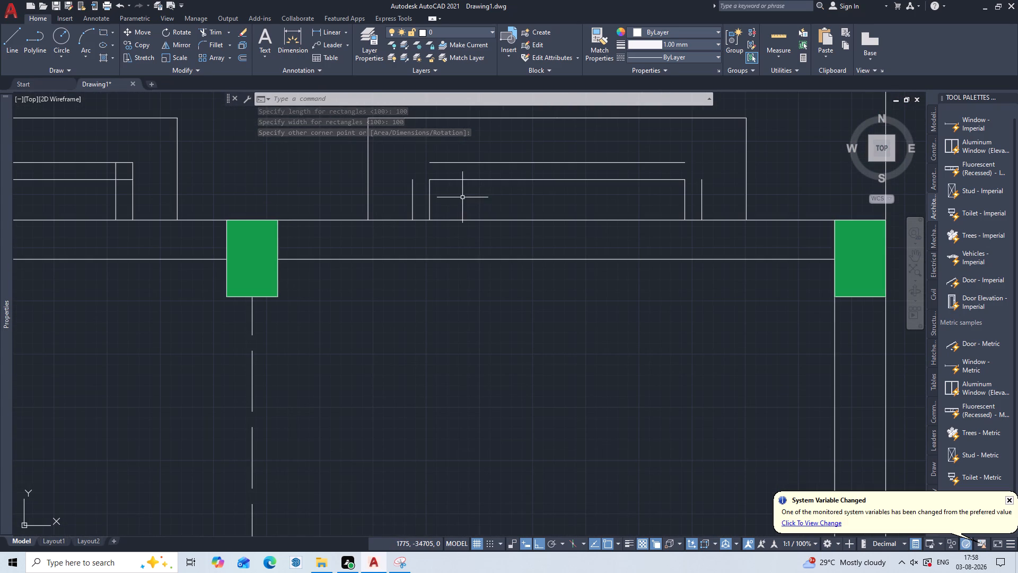
middle_click_drag(462, 197, 447, 285)
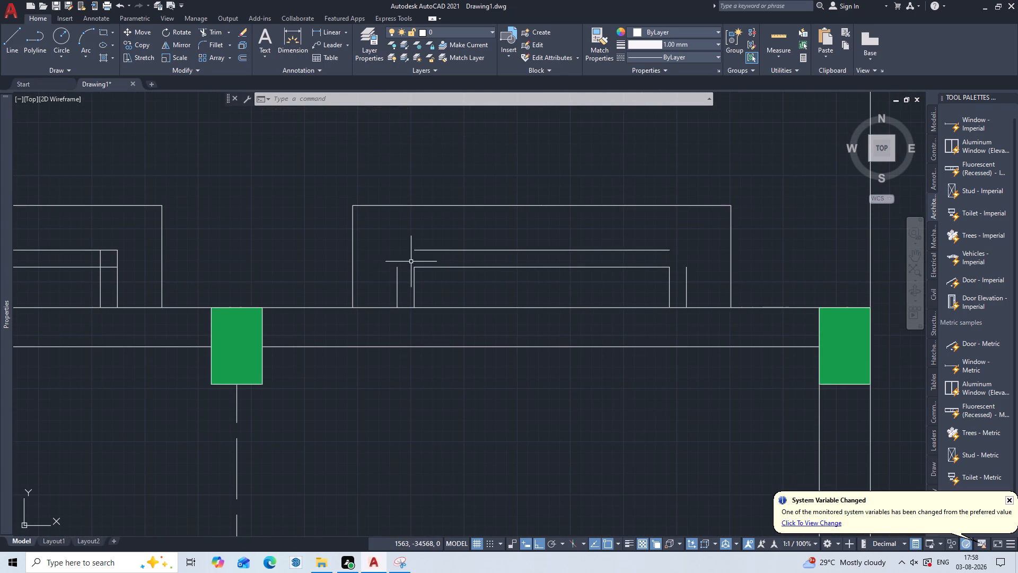
scroll(411, 262, "up", 2)
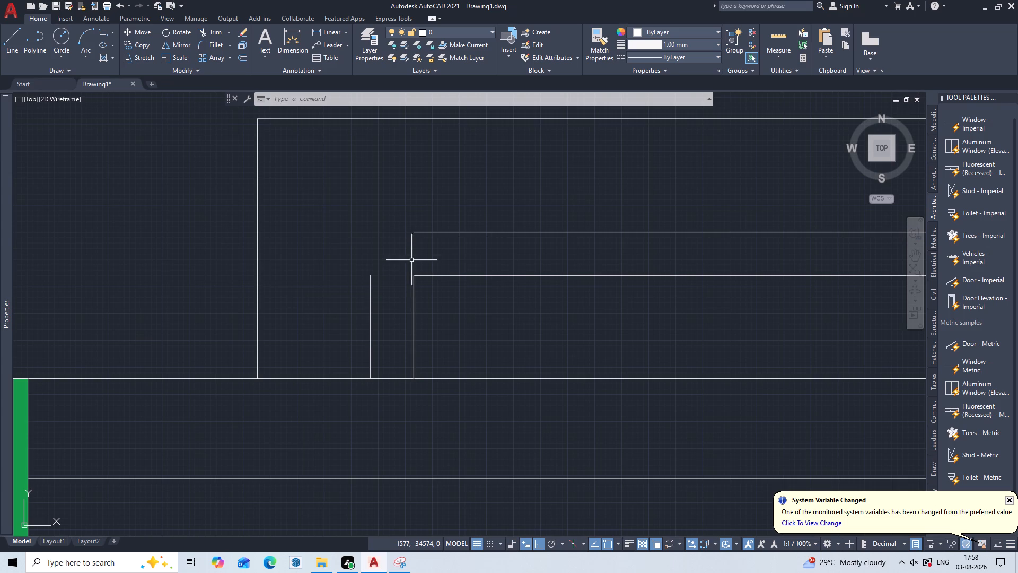
key("Return")
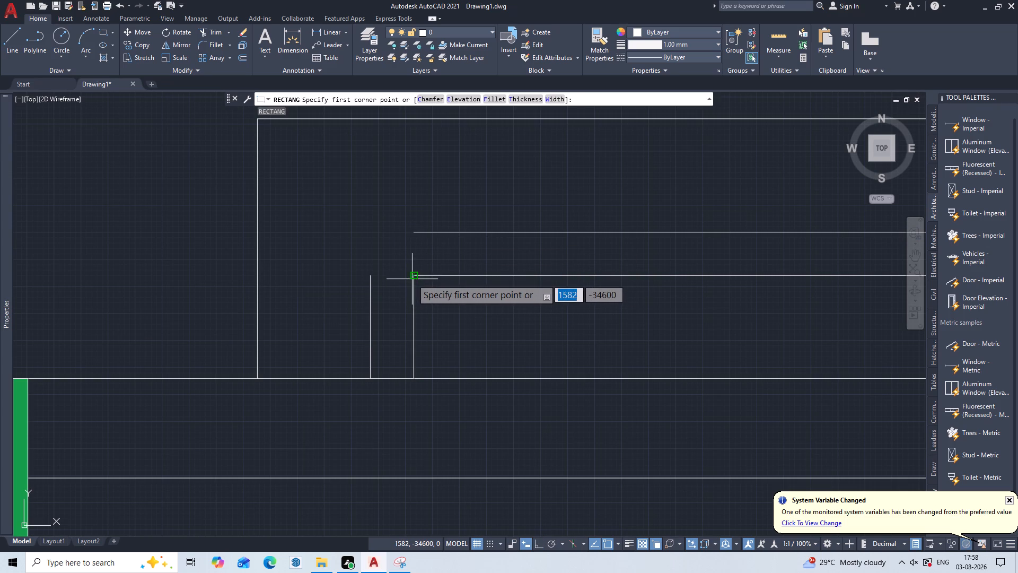
double_click(413, 278)
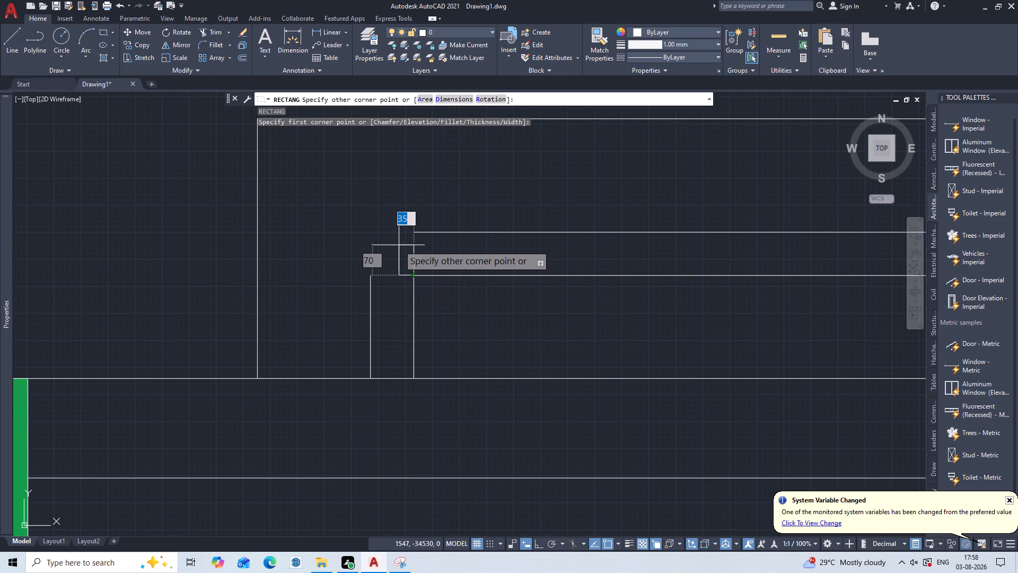
key("d")
key("Return")
type("100")
key("Return")
type("100")
key("Return")
left_click(399, 245)
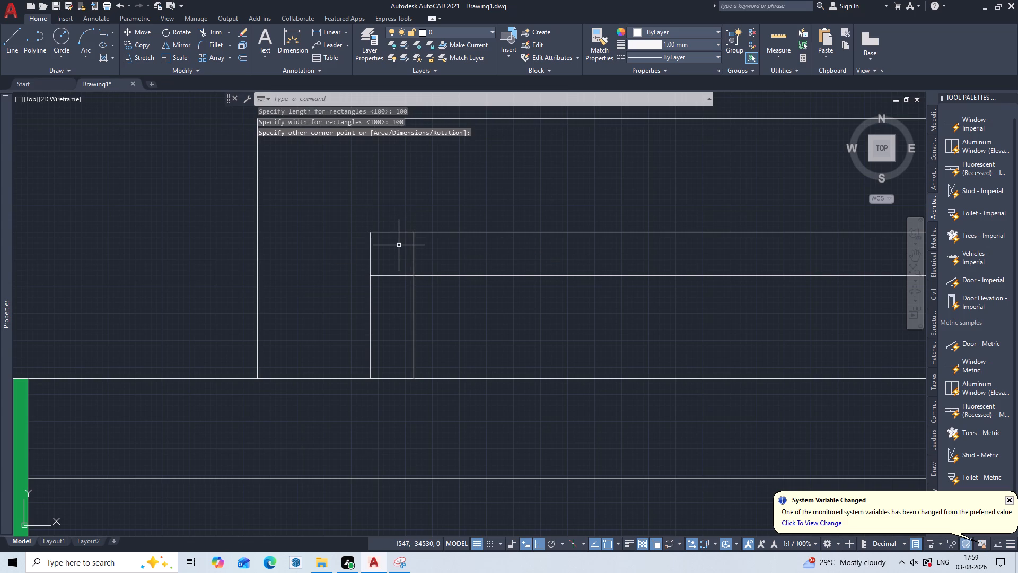
Draw a 100 by 100 rectangle outward from the same inner outline's other courtyard-side corner, on the staircase side.
scroll(452, 246, "down", 2)
middle_click_drag(452, 246, 259, 261)
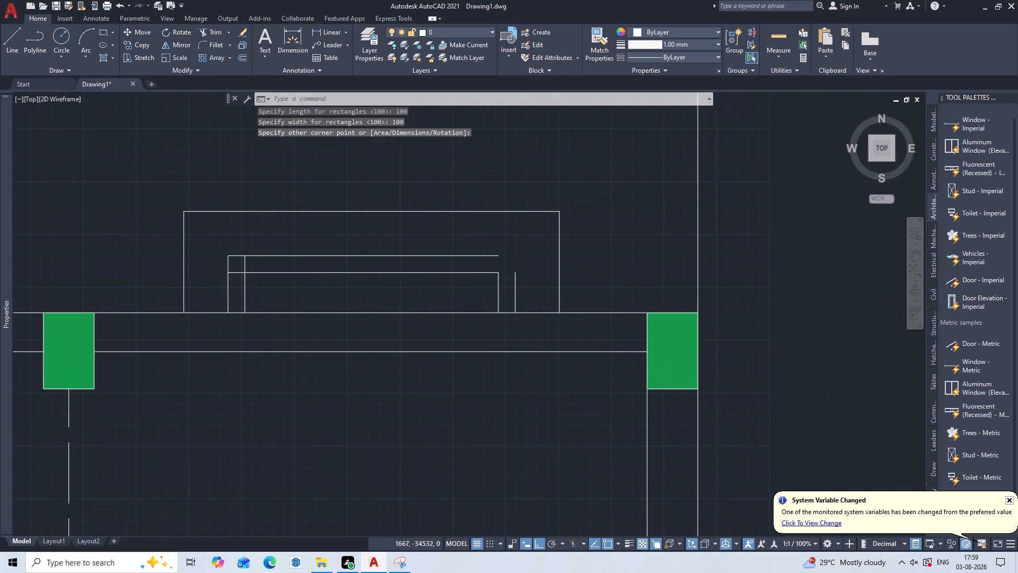
scroll(506, 262, "up", 2)
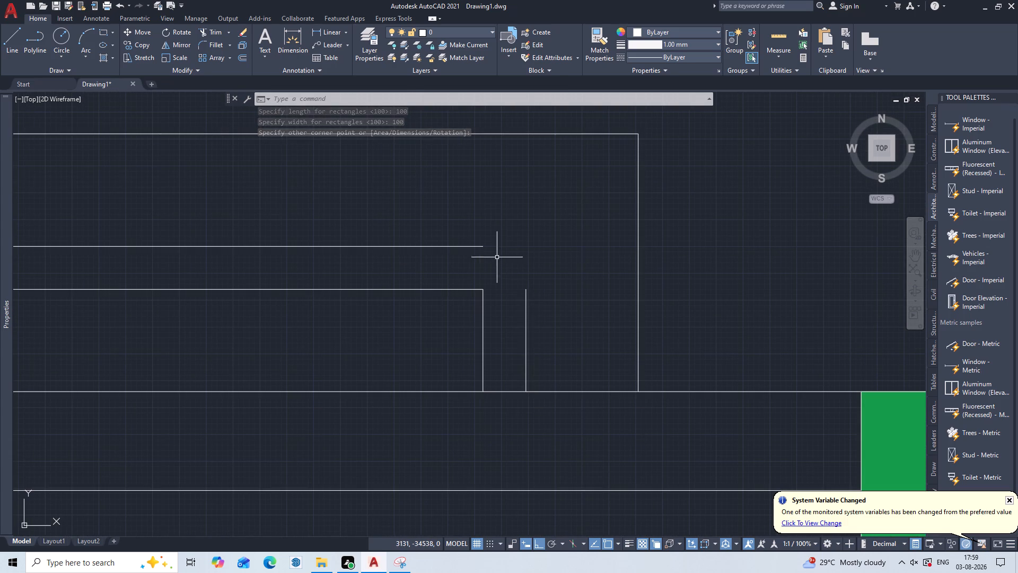
key("Return")
left_click(481, 290)
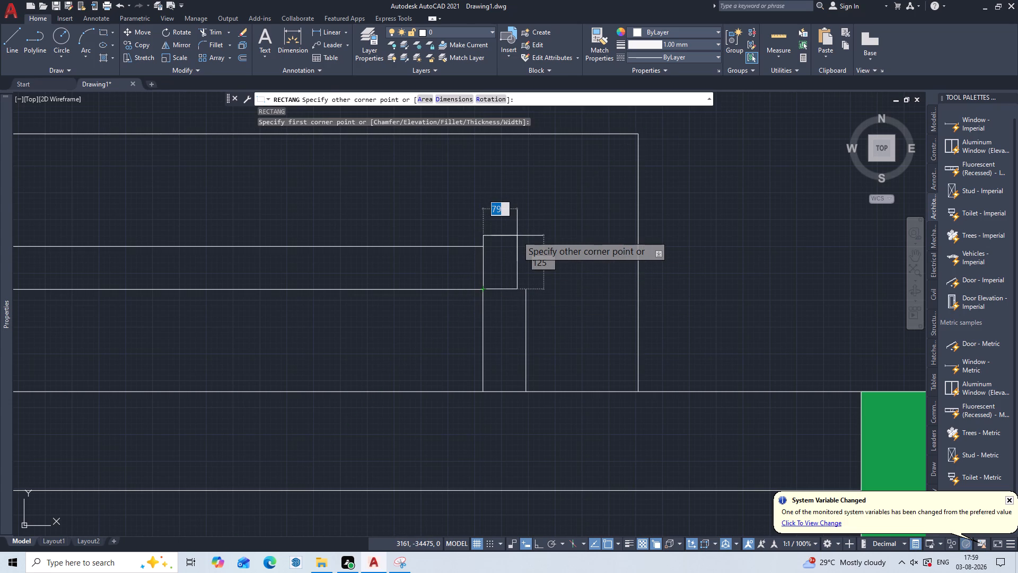
key("d")
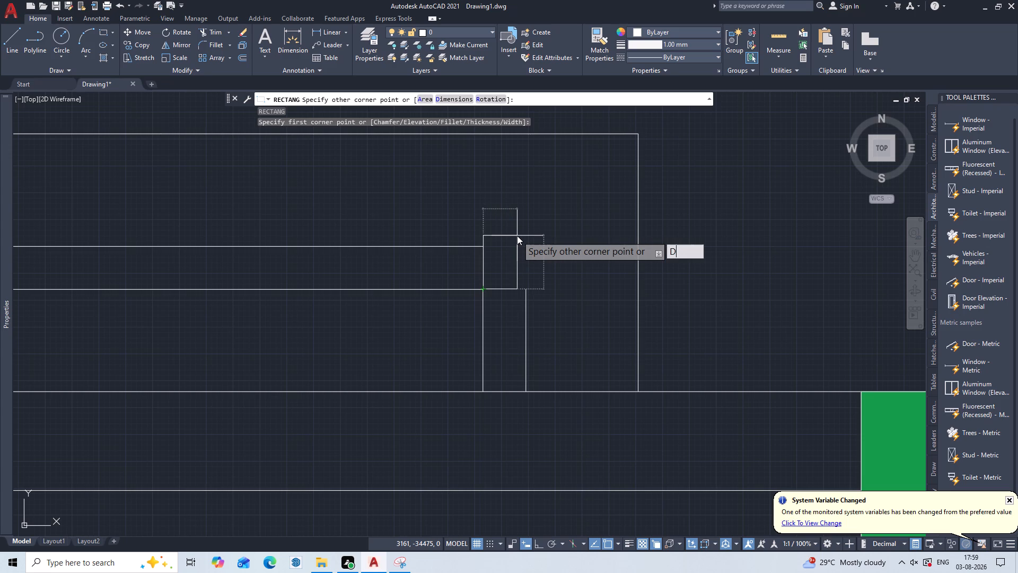
key("Return")
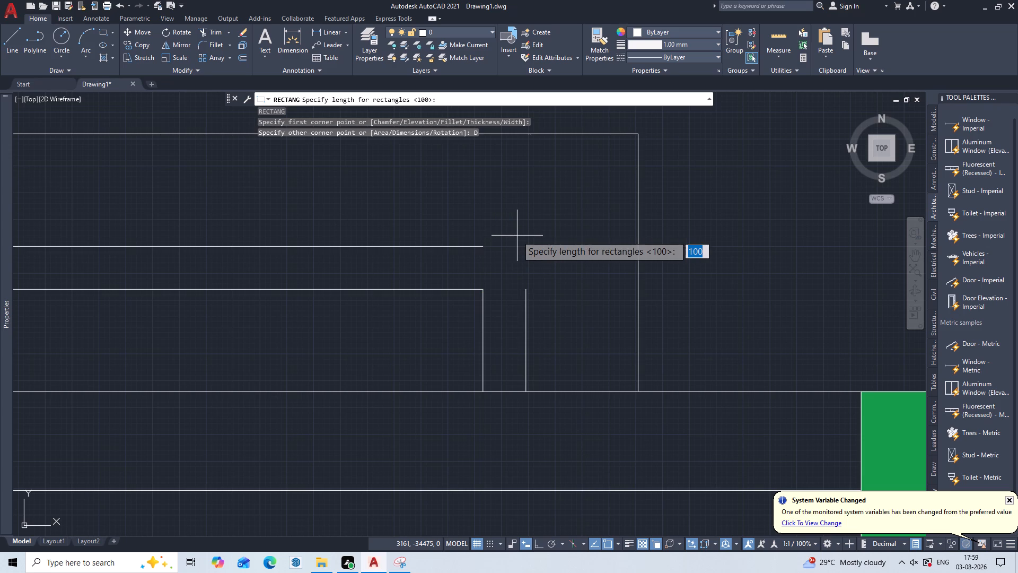
type("100")
key("Return")
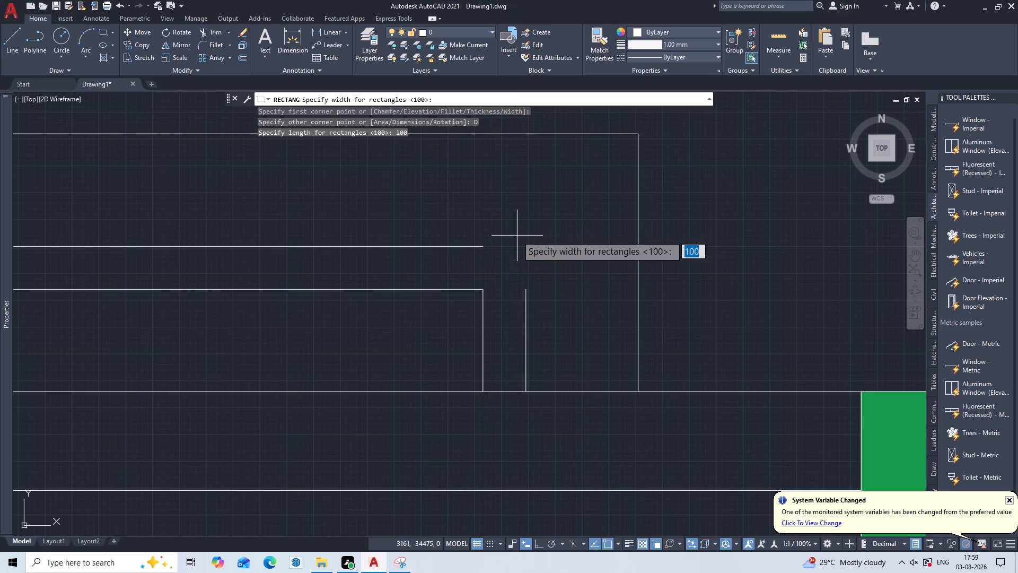
key("Return")
type("100")
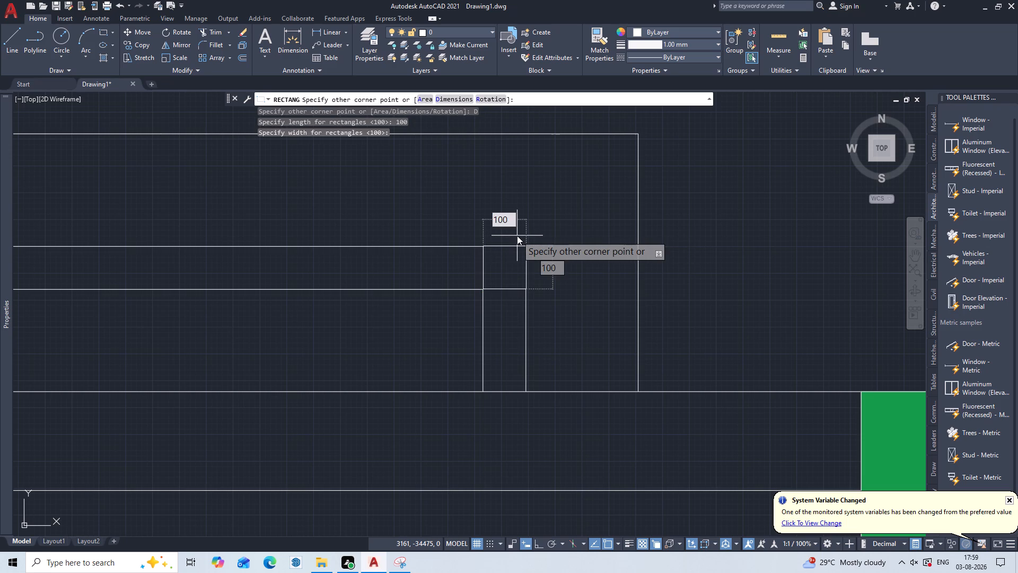
key("Return")
left_click(517, 236)
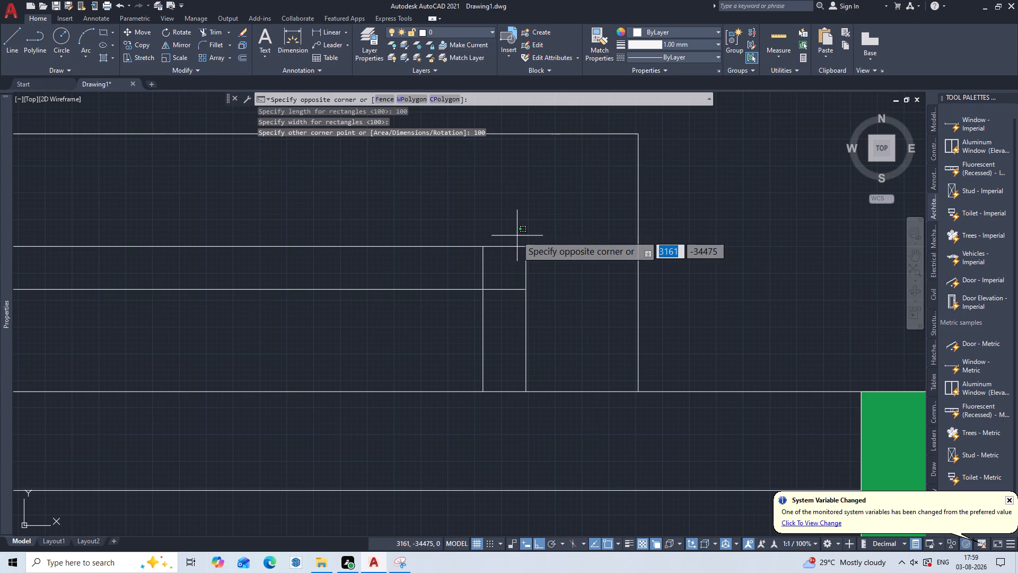
key("Escape")
Hatch the four round columns along the dining hall verandah's dwarf wall with solid fill in colour 19,155,72.
scroll(517, 236, "down", 2)
scroll(423, 258, "down", 2)
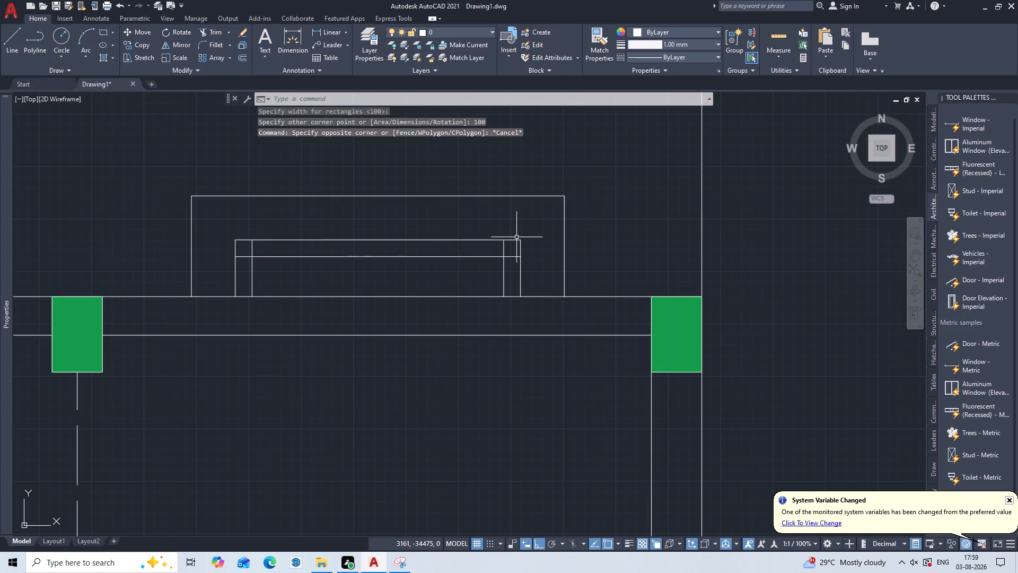
scroll(390, 256, "down", 1)
middle_click_drag(388, 258, 684, 275)
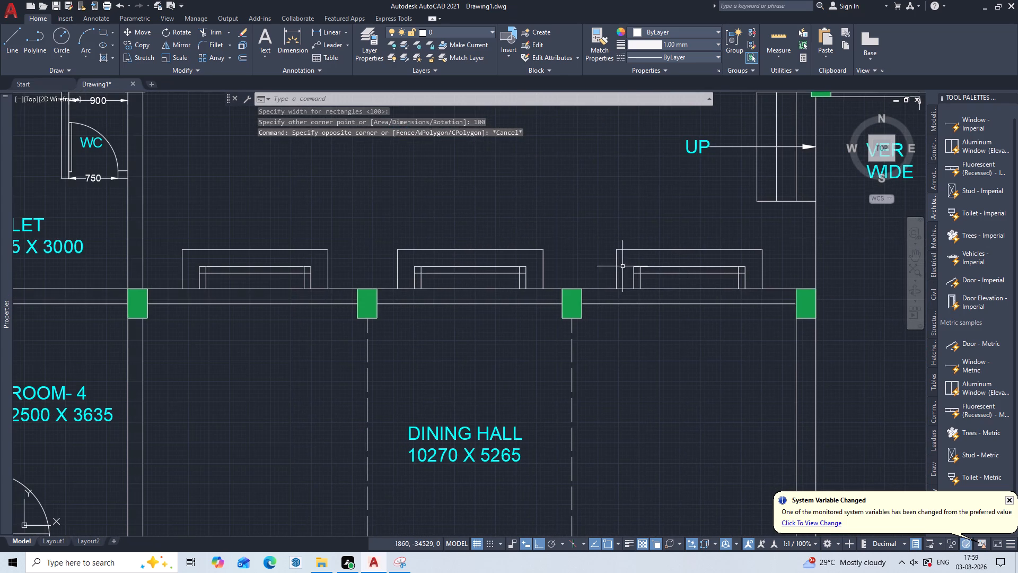
middle_click_drag(347, 246, 462, 251)
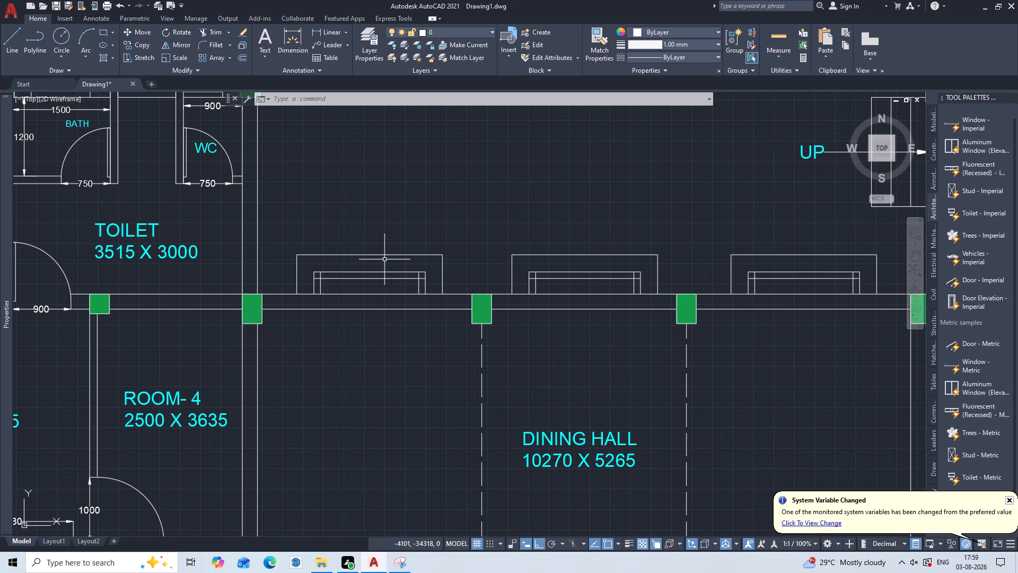
scroll(382, 325, "down", 1)
middle_click_drag(349, 356, 362, 252)
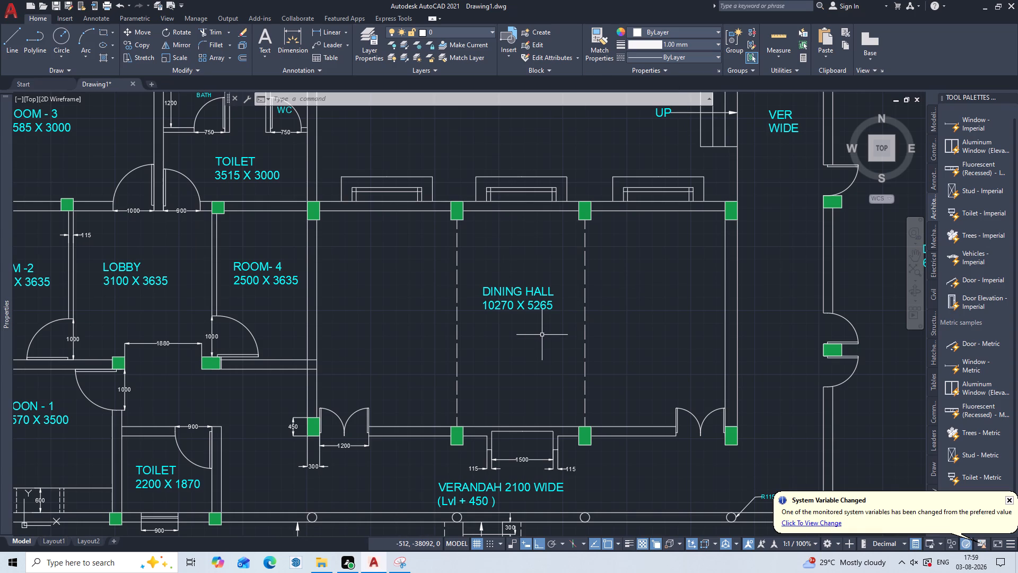
middle_click_drag(542, 335, 571, 202)
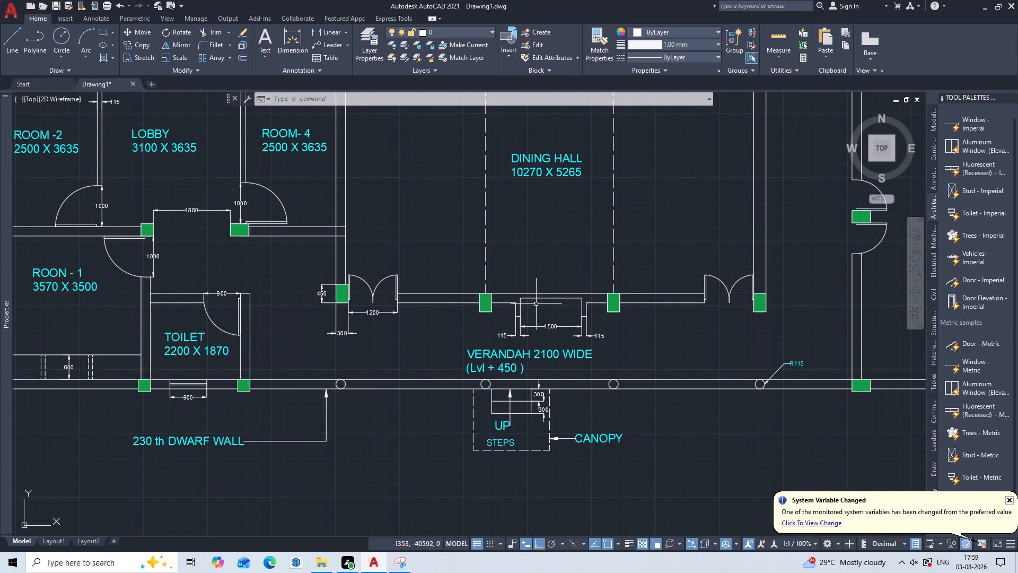
key("h")
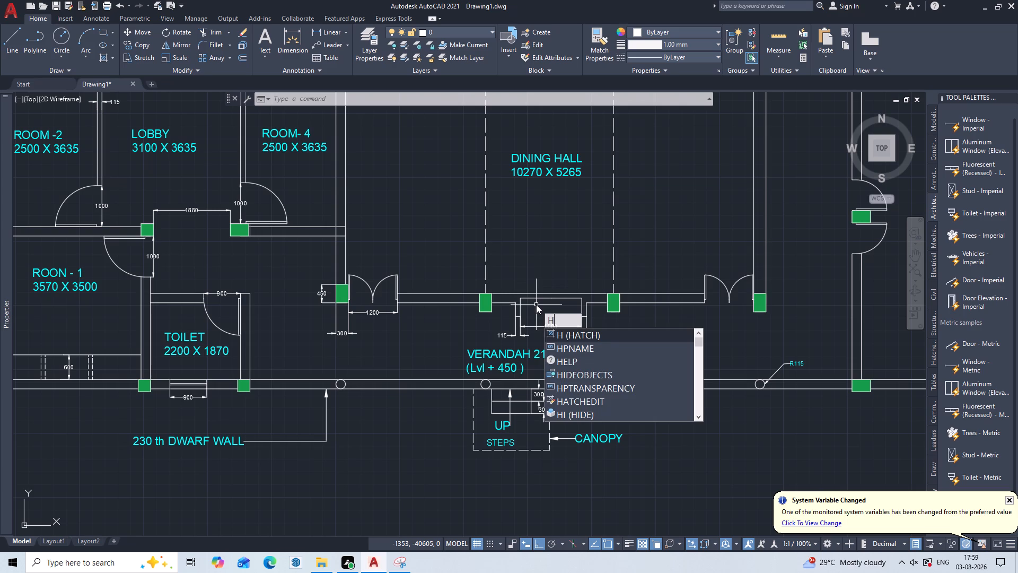
key("Escape")
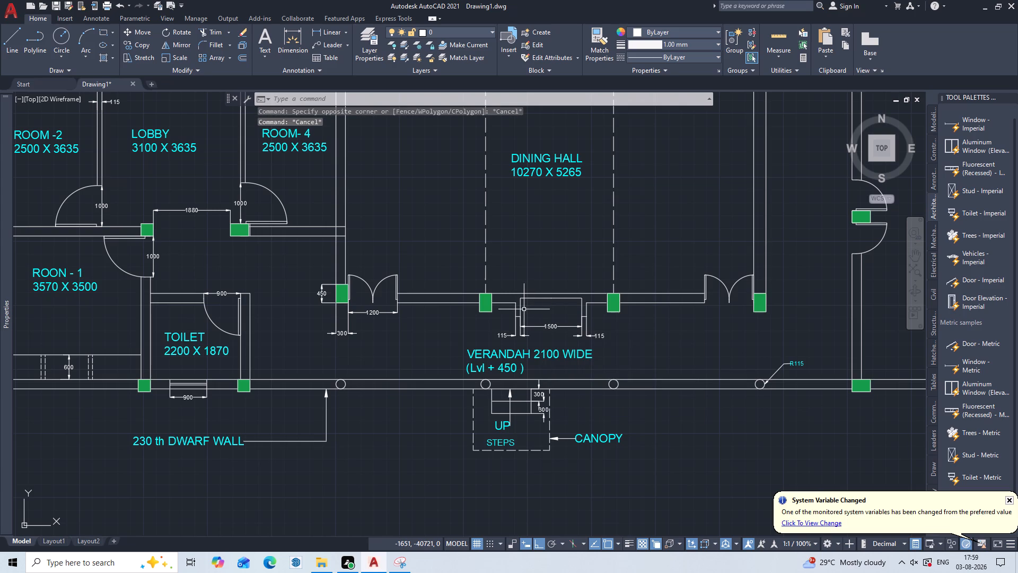
key("h")
key("Return")
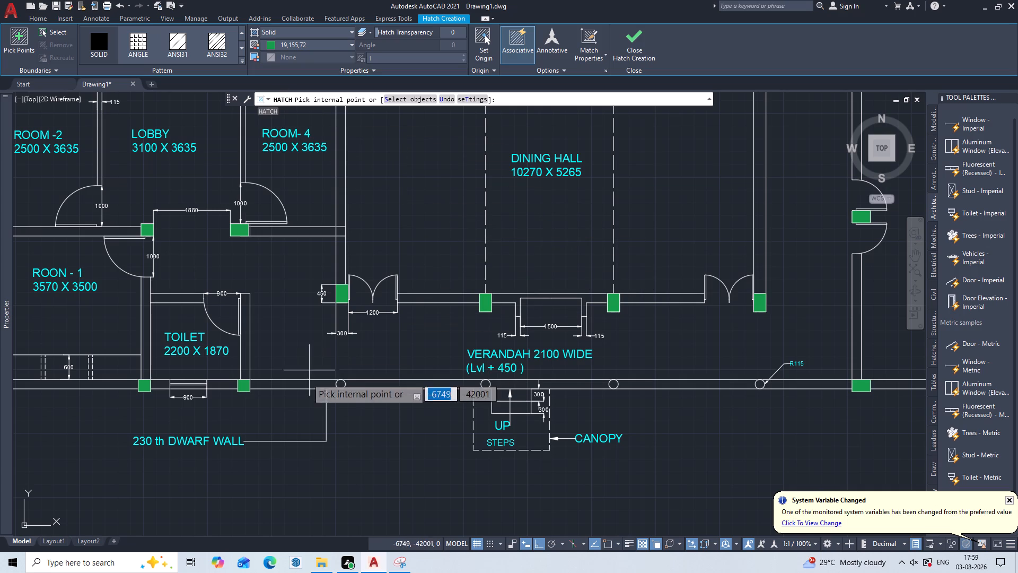
scroll(351, 394, "up", 2)
left_click(322, 373)
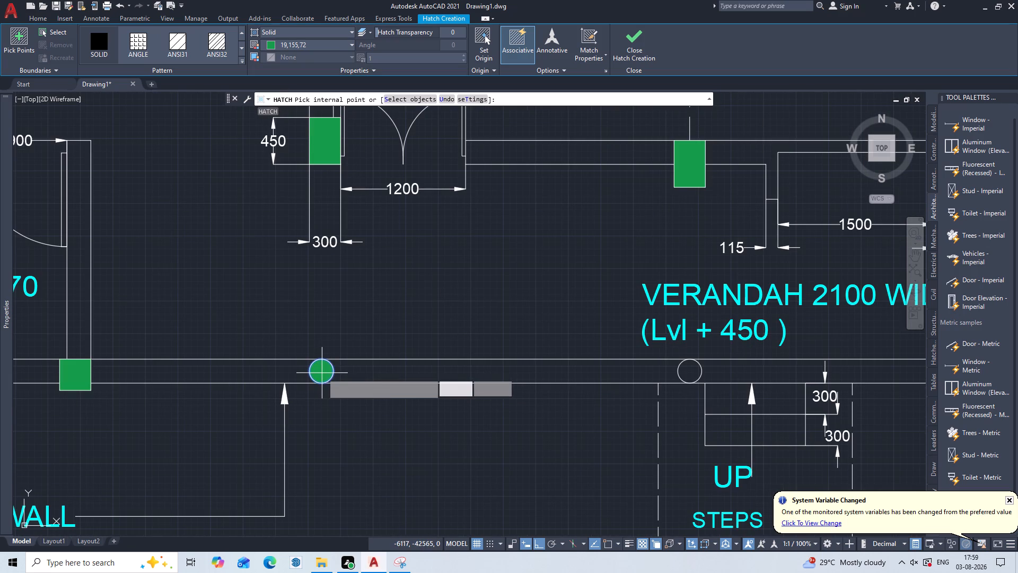
left_click(686, 369)
scroll(492, 427, "down", 2)
middle_click_drag(478, 428, 408, 376)
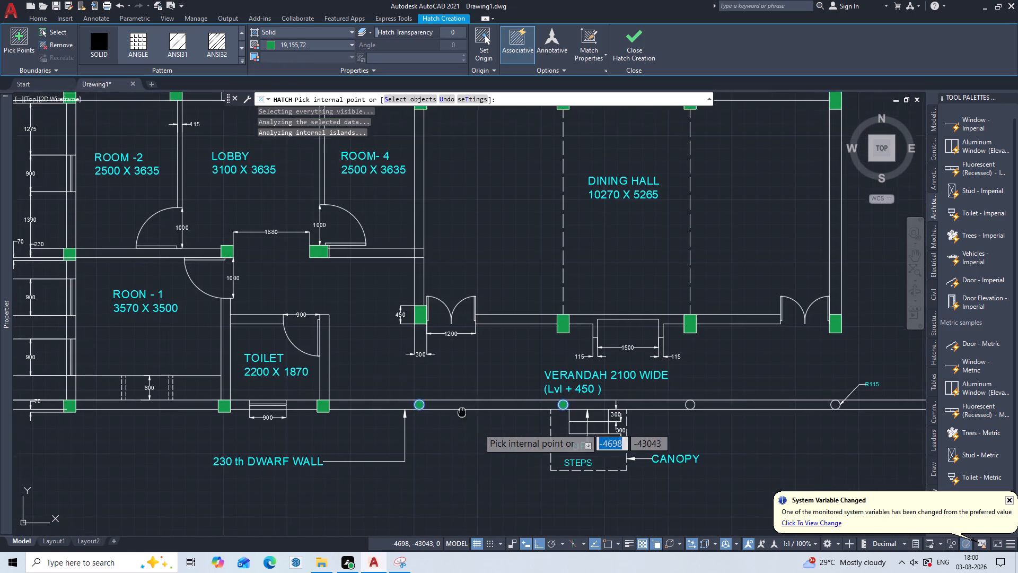
middle_click_drag(408, 376, 287, 302)
scroll(511, 287, "up", 2)
left_click(484, 272)
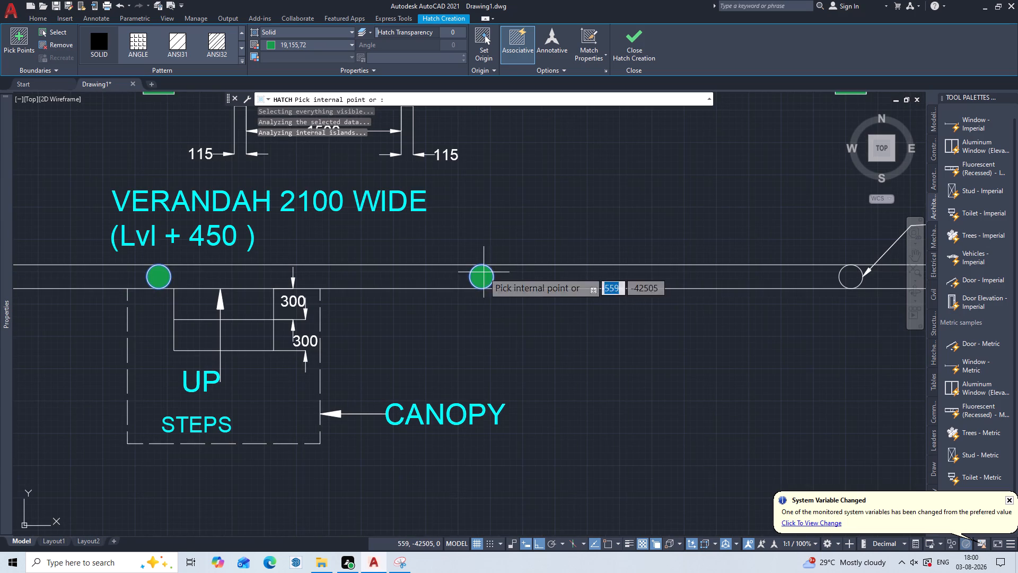
scroll(652, 320, "down", 1)
middle_click_drag(652, 328, 468, 361)
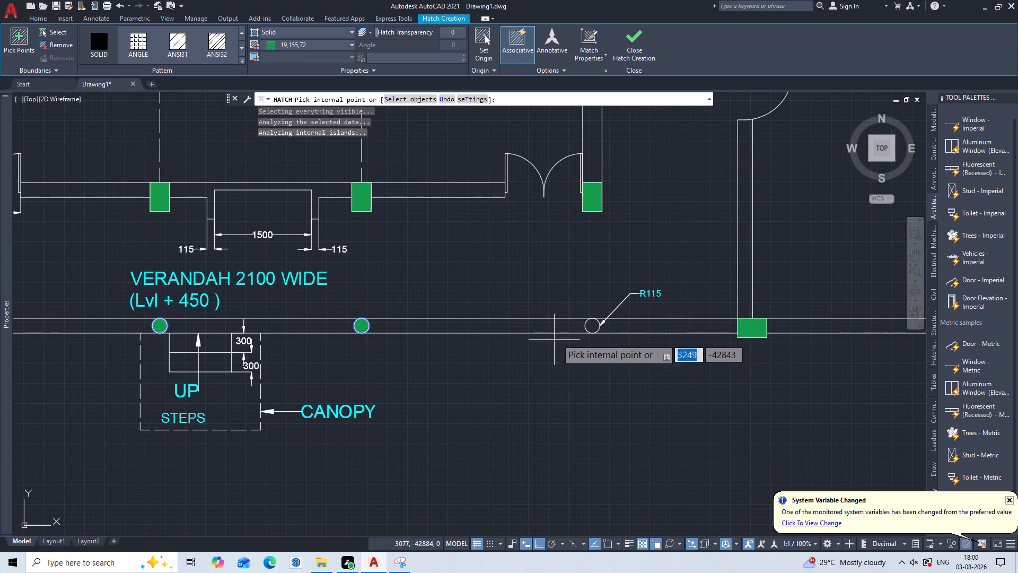
scroll(619, 324, "up", 2)
left_click(552, 330)
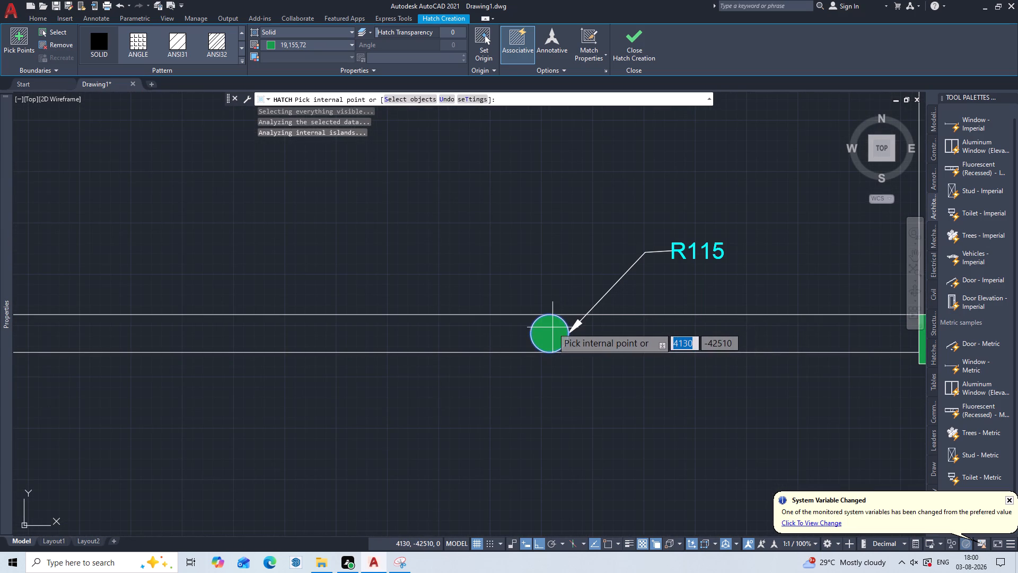
Hatch both corner squares of the courtyard-wall outline nearest the staircase with solid fill in colour 19,155,72.
scroll(552, 327, "down", 3)
scroll(531, 245, "down", 2)
middle_click_drag(526, 252, 632, 352)
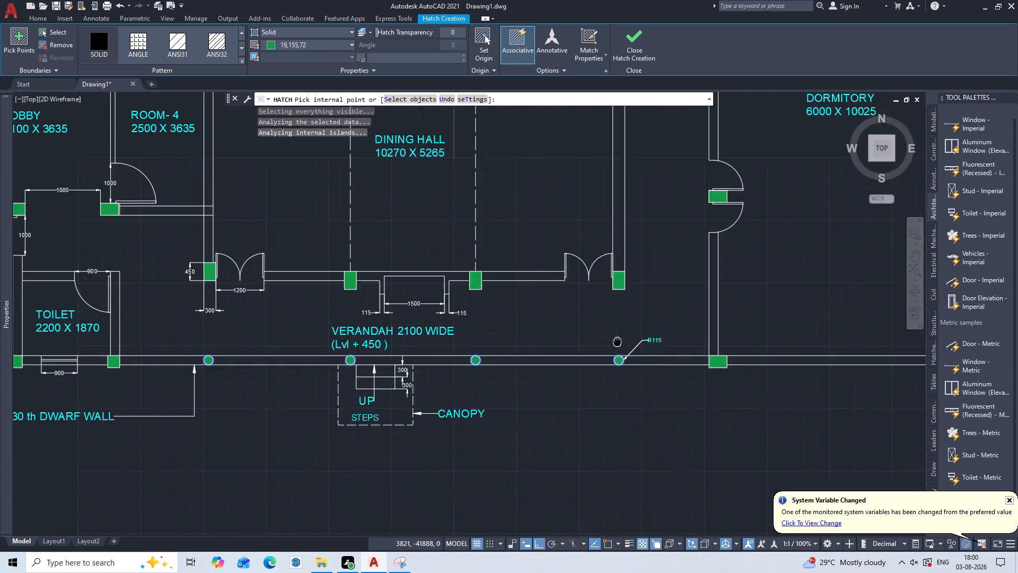
middle_click_drag(632, 352, 694, 388)
middle_click_drag(604, 261, 682, 420)
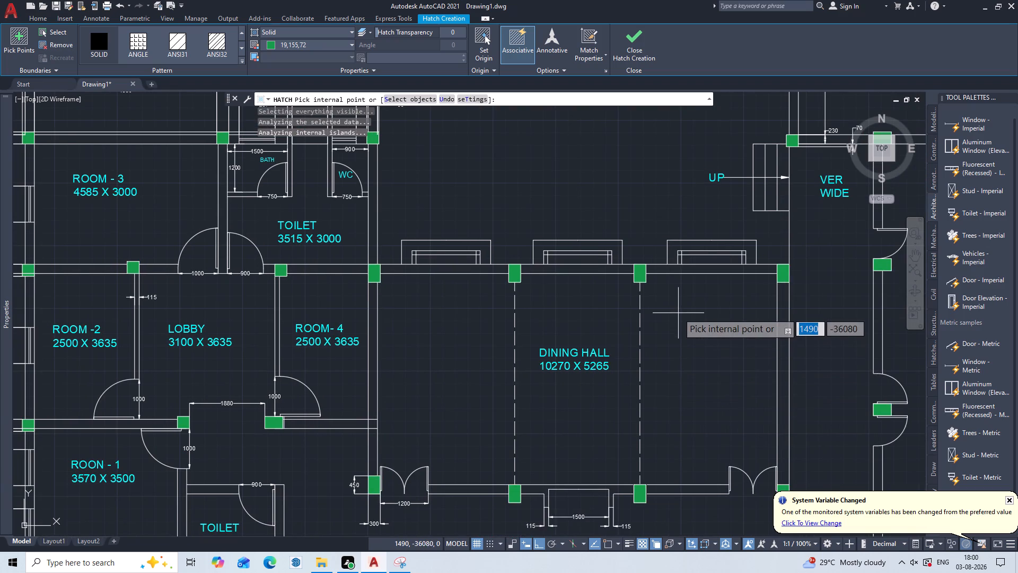
middle_click_drag(678, 313, 700, 371)
scroll(693, 324, "up", 3)
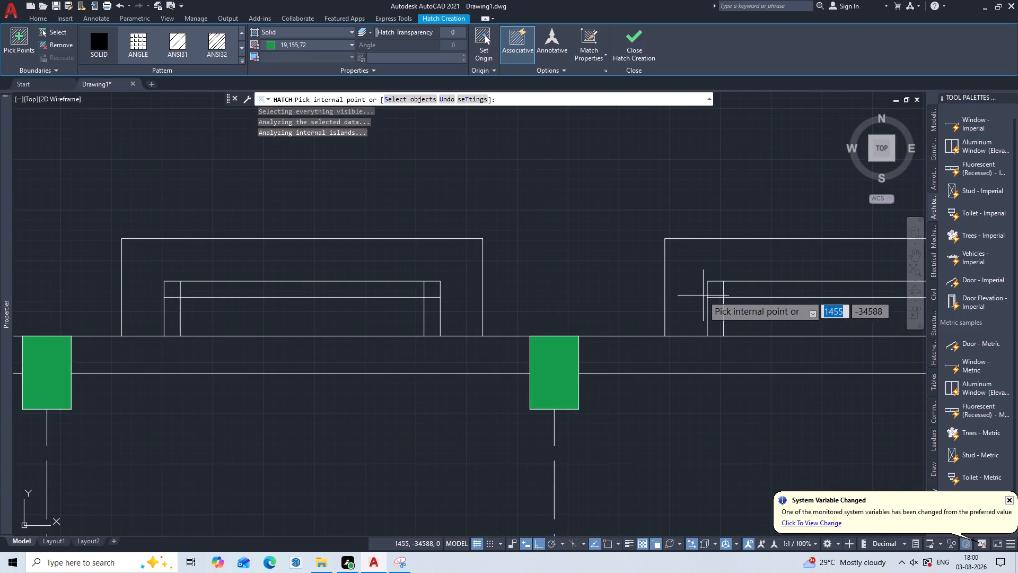
double_click(714, 289)
scroll(735, 292, "down", 2)
middle_click_drag(739, 295, 615, 298)
scroll(709, 302, "up", 3)
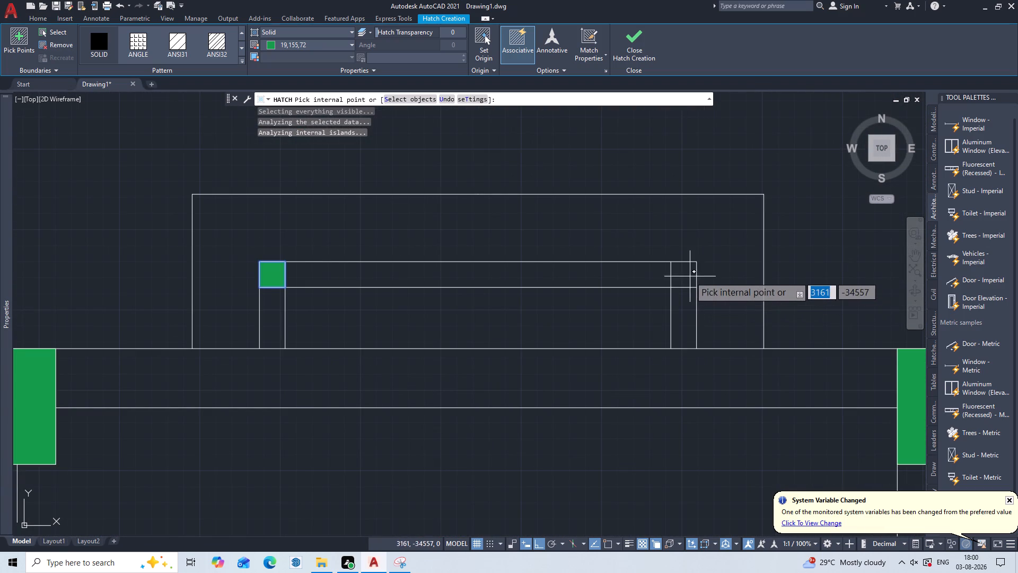
left_click(683, 273)
Add the same solid 19,155,72 hatch to both corner squares of the middle courtyard-wall outline.
scroll(680, 281, "down", 3)
middle_click_drag(541, 290, 601, 306)
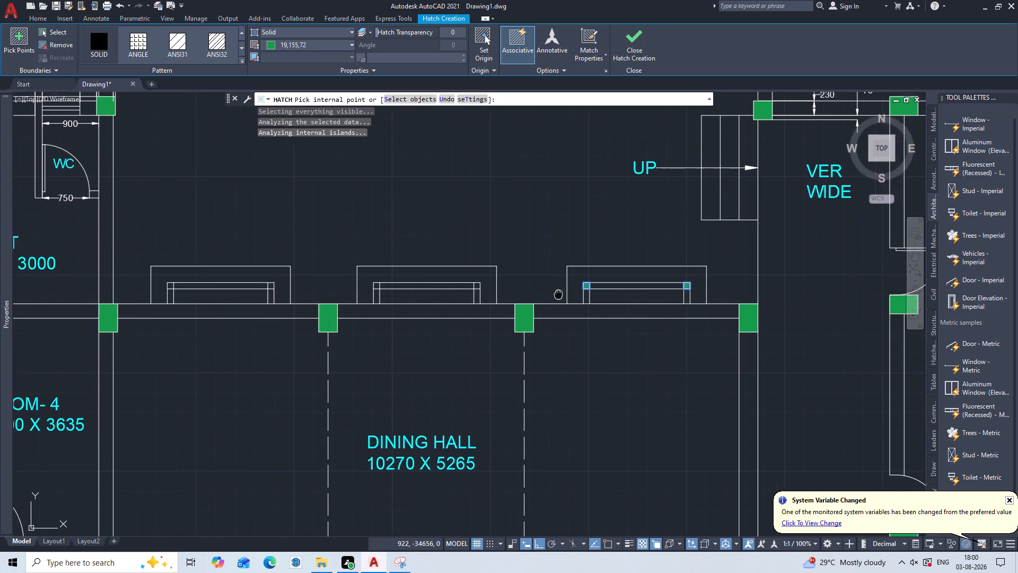
middle_click_drag(601, 306, 698, 336)
scroll(636, 320, "up", 3)
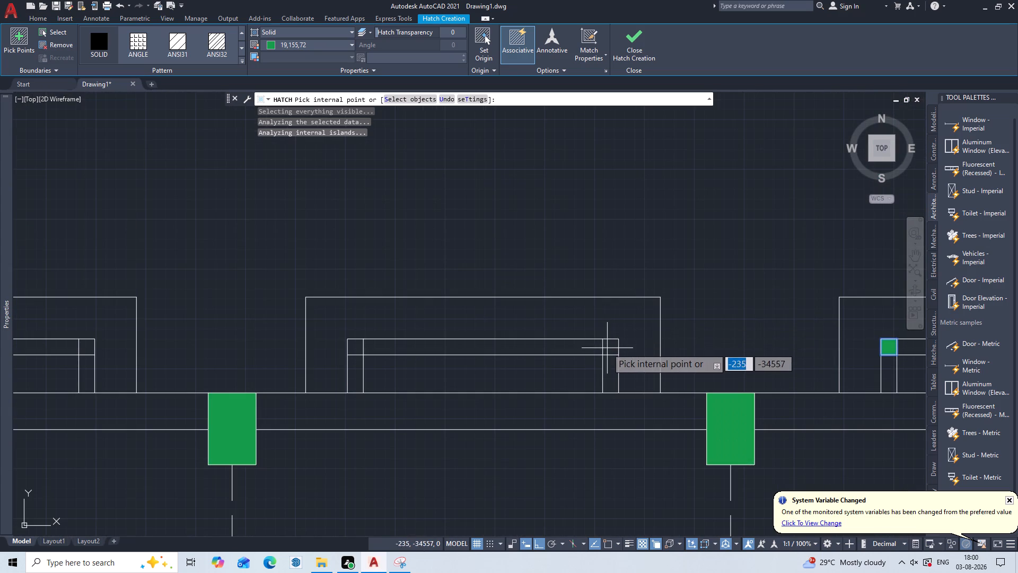
left_click(607, 348)
scroll(547, 334, "down", 2)
middle_click_drag(534, 345, 739, 351)
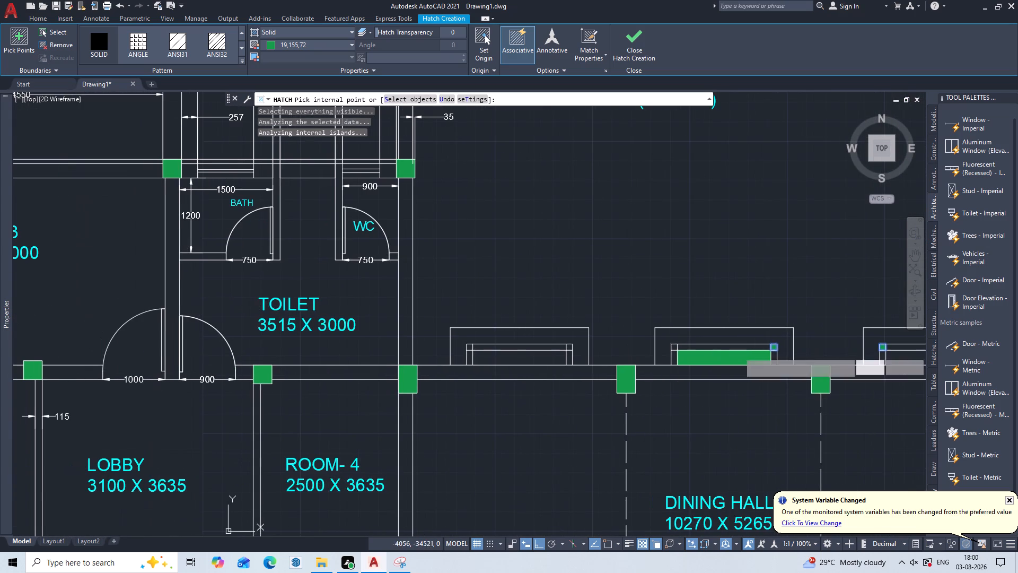
scroll(677, 346, "up", 2)
left_click(666, 349)
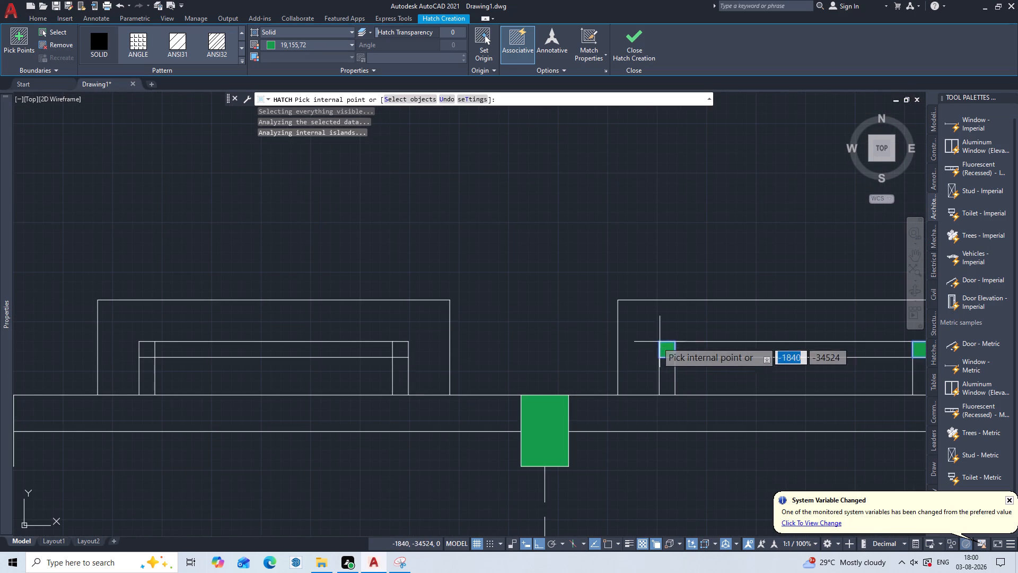
Hatch both corner squares of the courtyard-wall outline nearest Room-4 with the same solid 19,155,72 fill and finish the hatch.
scroll(628, 319, "down", 2)
middle_click_drag(566, 329, 724, 340)
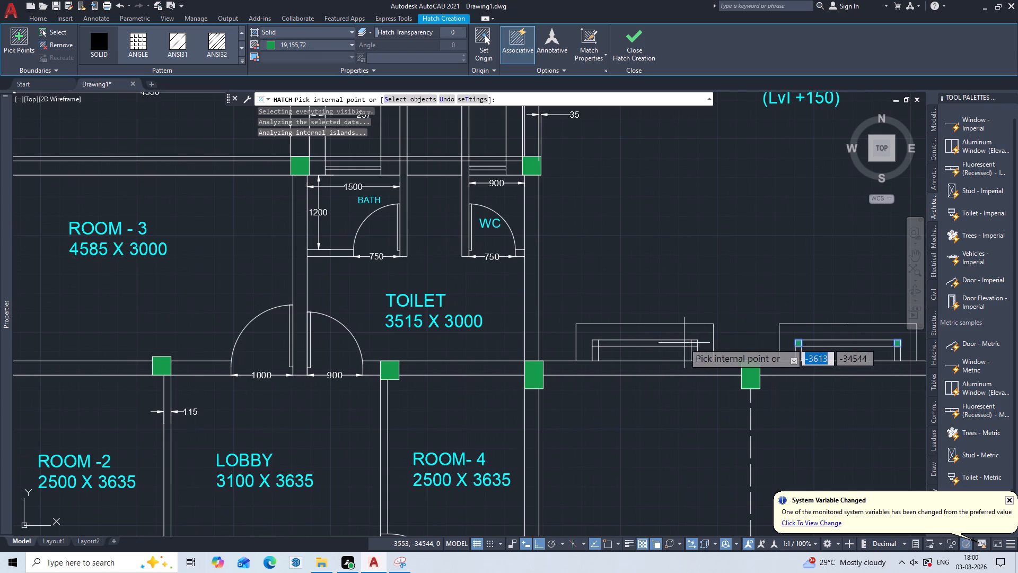
scroll(701, 344, "up", 3)
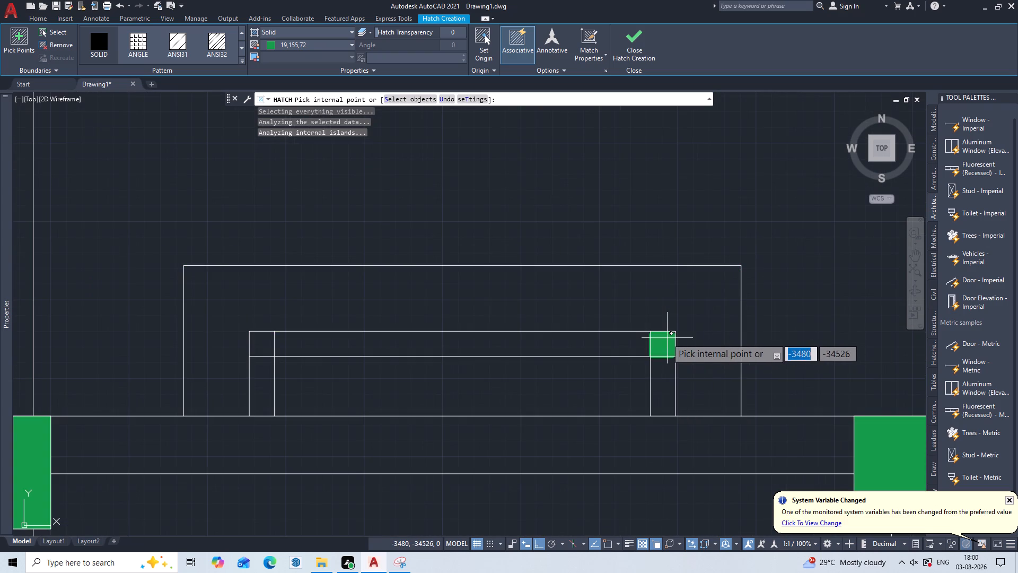
left_click(667, 338)
scroll(487, 381, "down", 2)
middle_click_drag(498, 380, 506, 380)
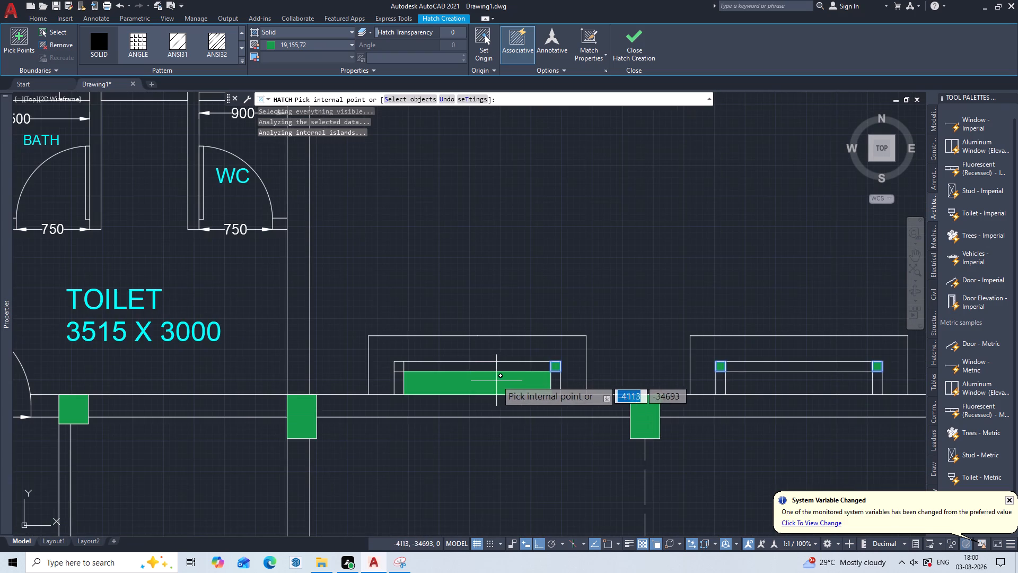
middle_click_drag(506, 380, 750, 365)
scroll(658, 346, "up", 3)
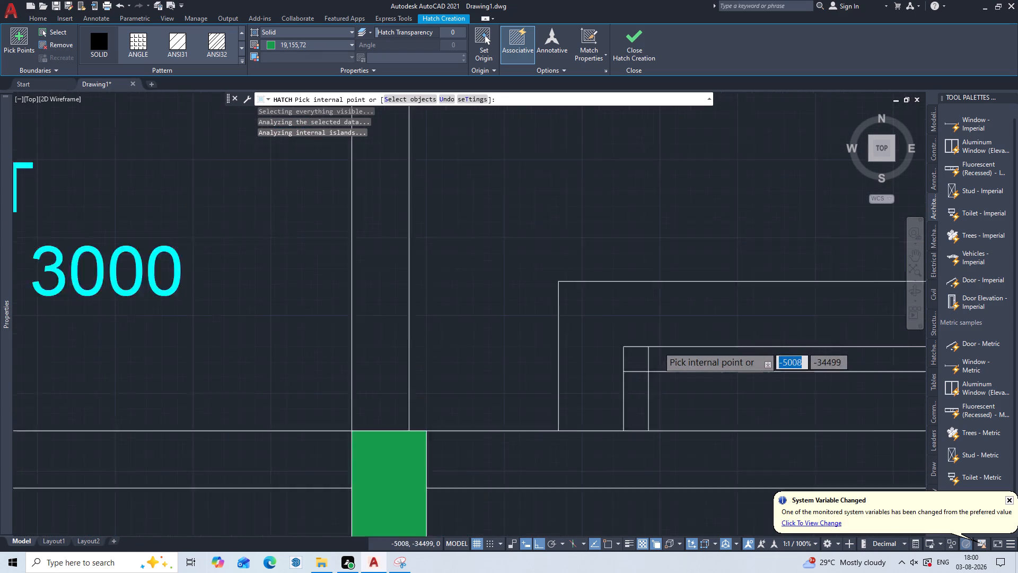
left_click(627, 367)
scroll(630, 358, "down", 2)
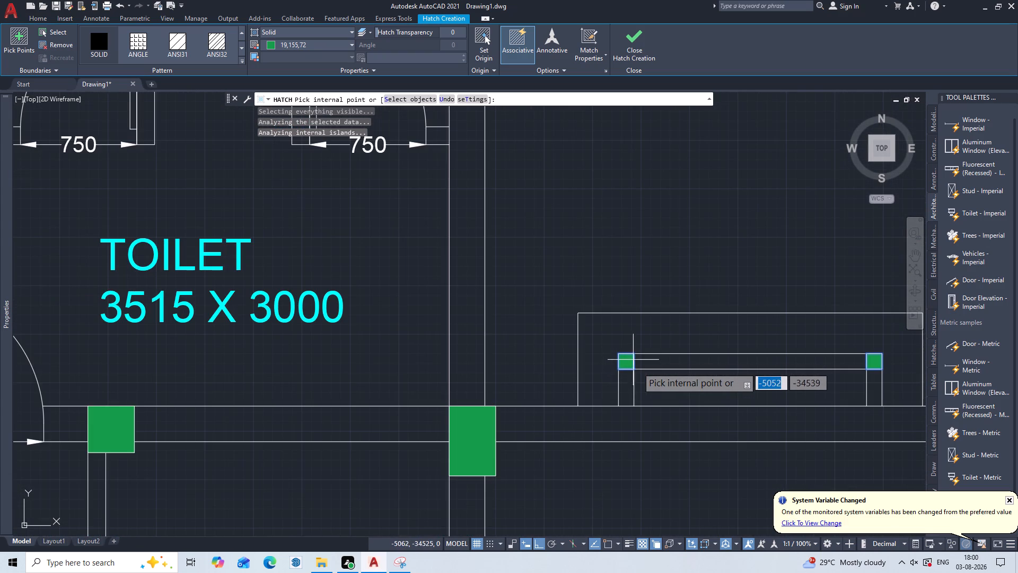
key("Return")
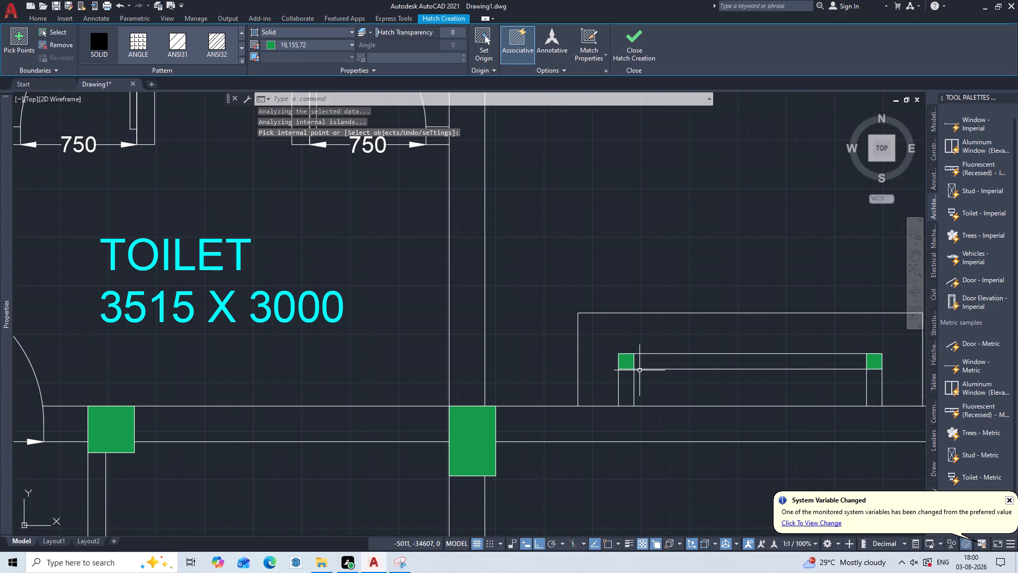
key("Escape")
Examine the plan around the dining hall, from its courtyard wall to the verandah, canopy and dwarf wall.
scroll(644, 372, "down", 5)
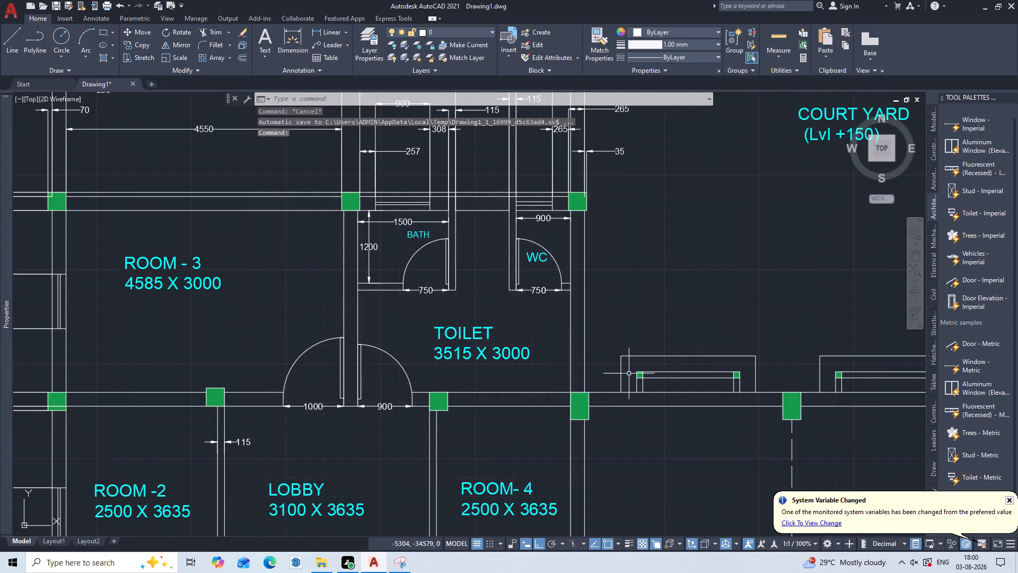
scroll(630, 369, "down", 2)
middle_click_drag(630, 369, 537, 259)
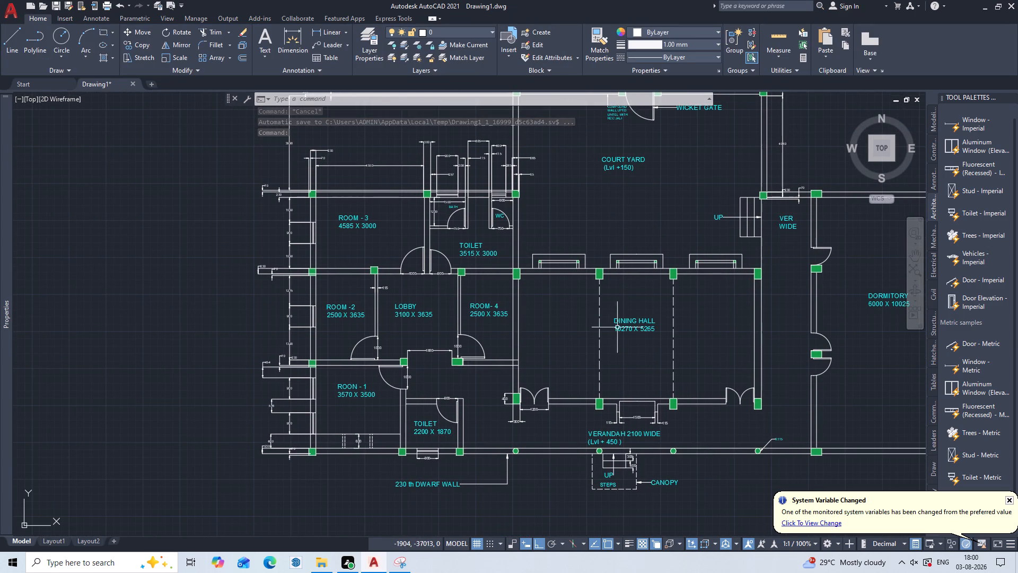
middle_click_drag(657, 353, 612, 232)
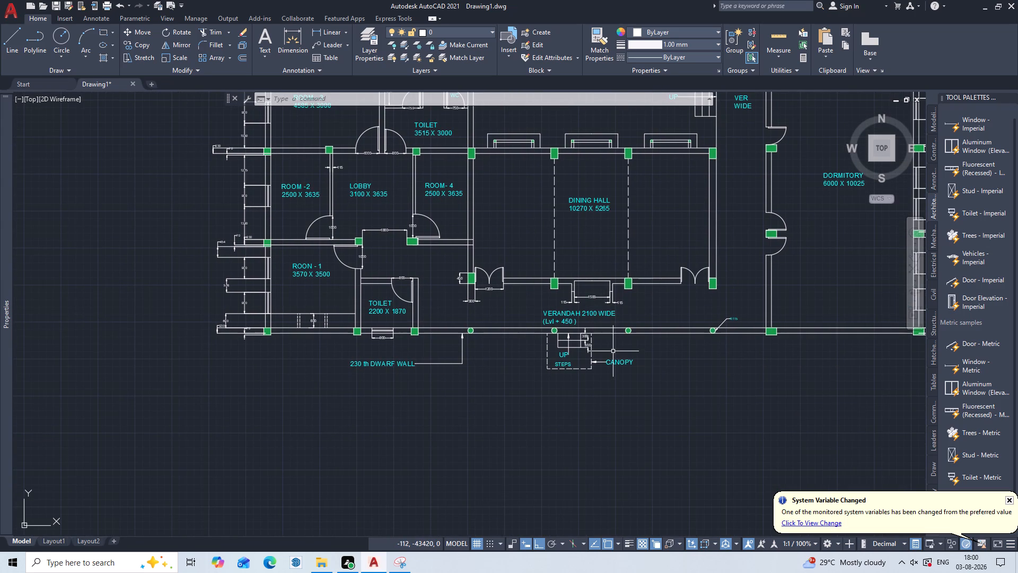
middle_click_drag(532, 167, 537, 274)
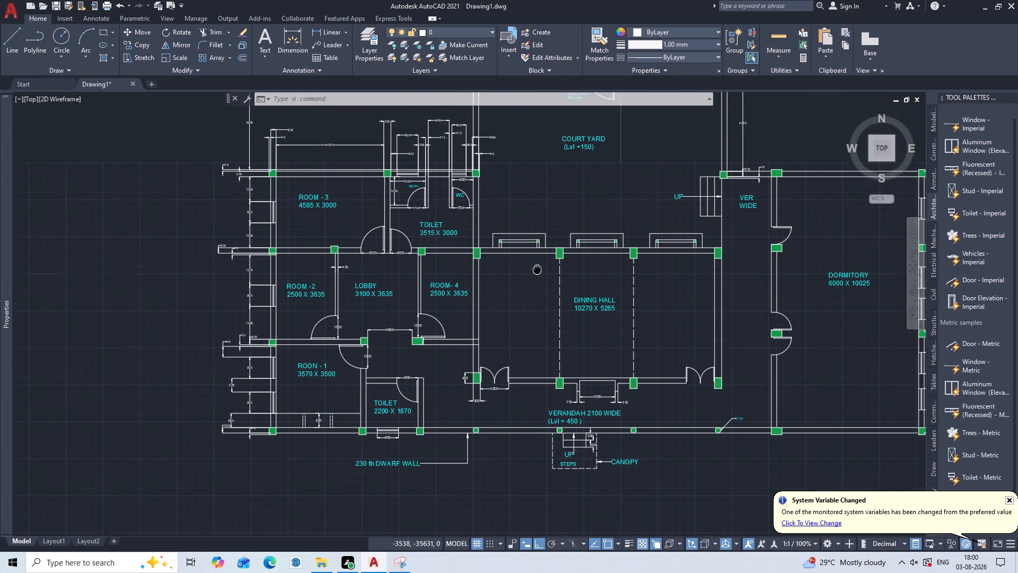
middle_click_drag(537, 274, 528, 274)
scroll(489, 246, "up", 2)
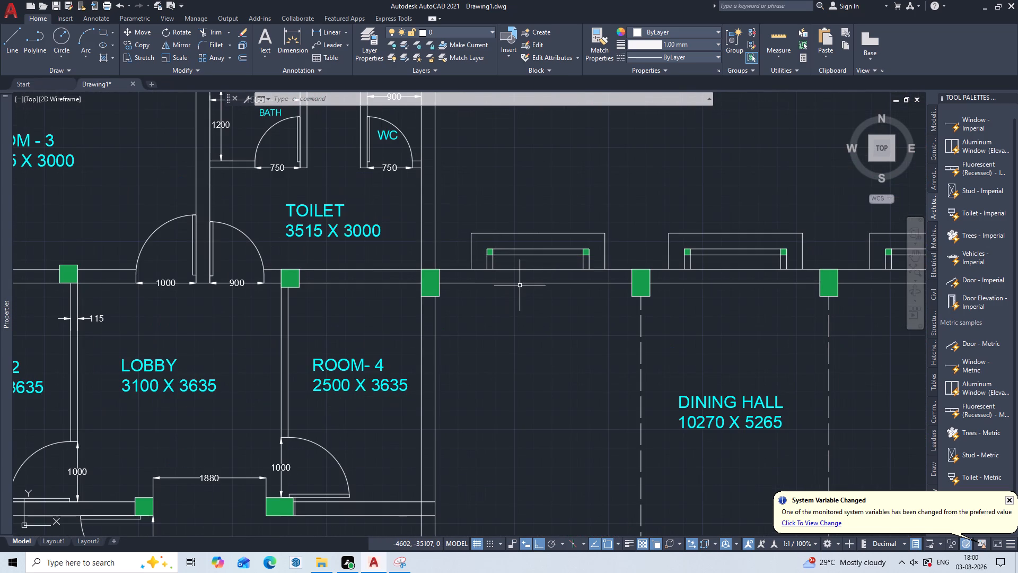
scroll(520, 285, "up", 1)
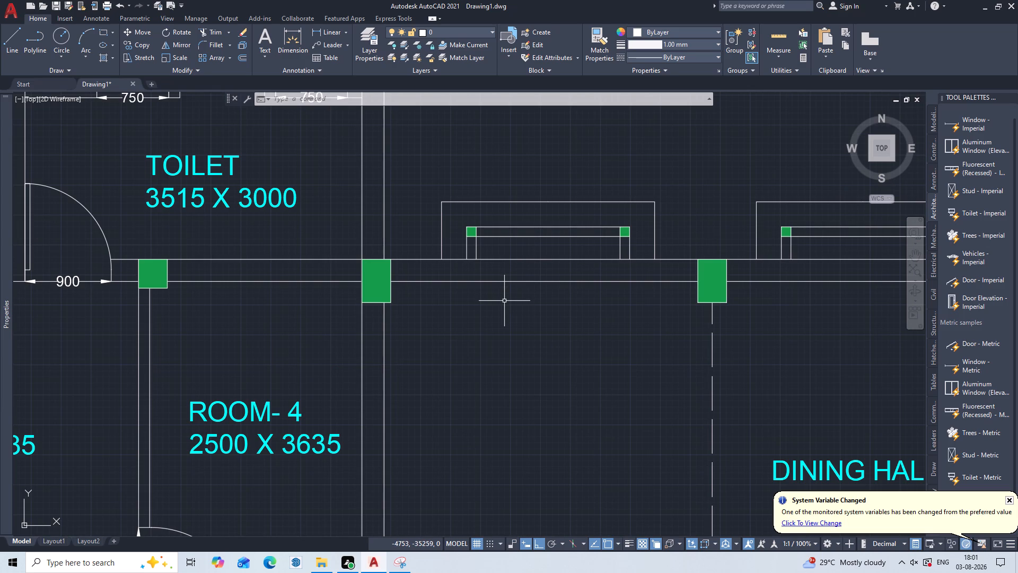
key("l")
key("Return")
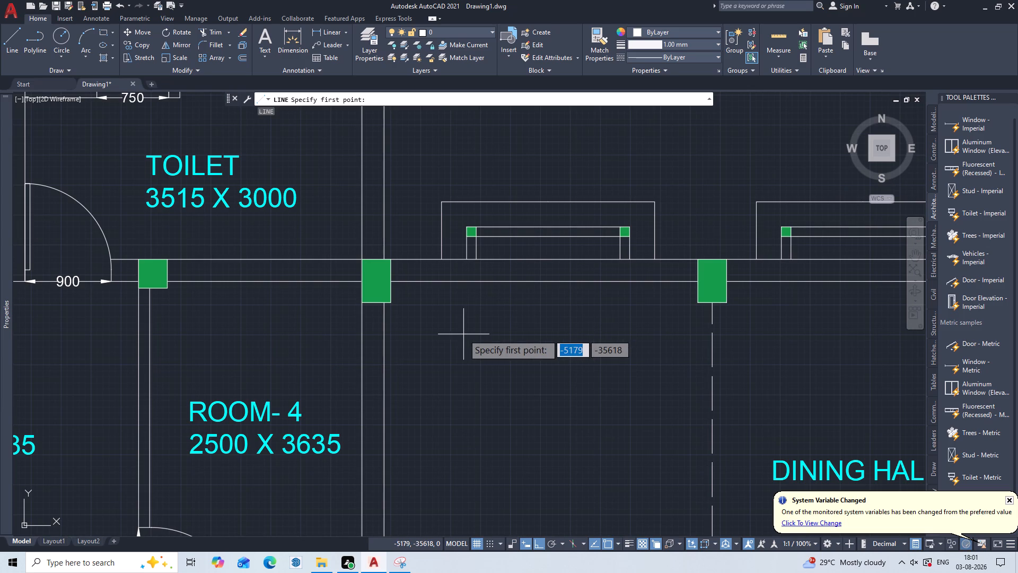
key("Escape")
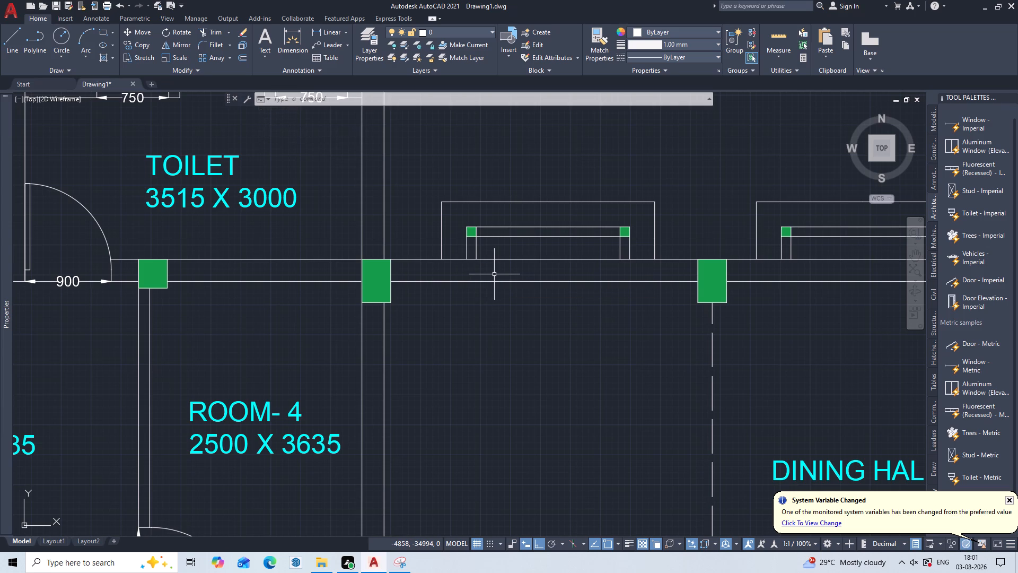
Draw two lines straight across the dining hall's courtyard wall, continuing the inner side edges of the outline nearest Room-4.
key("Return")
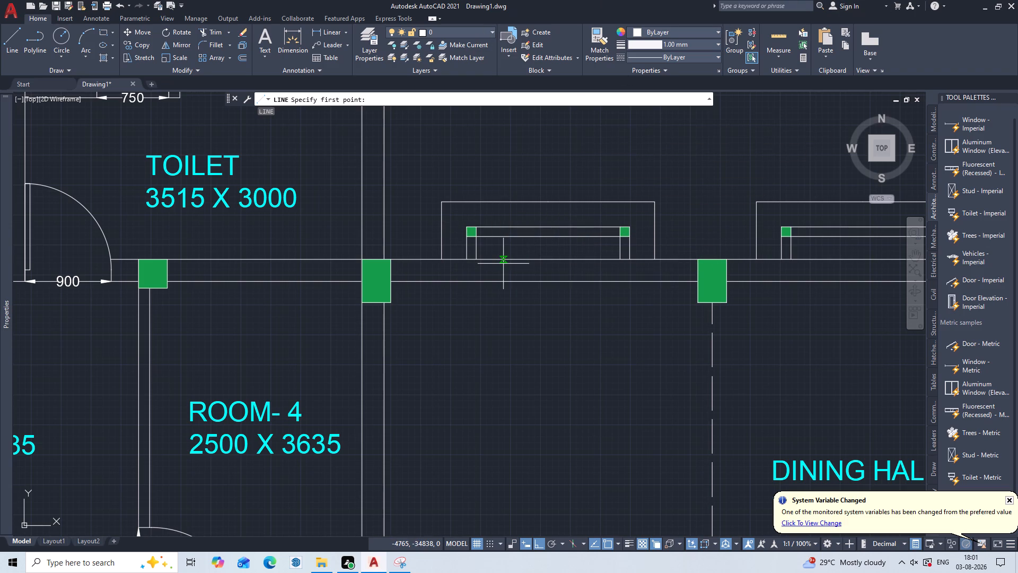
scroll(505, 263, "up", 2)
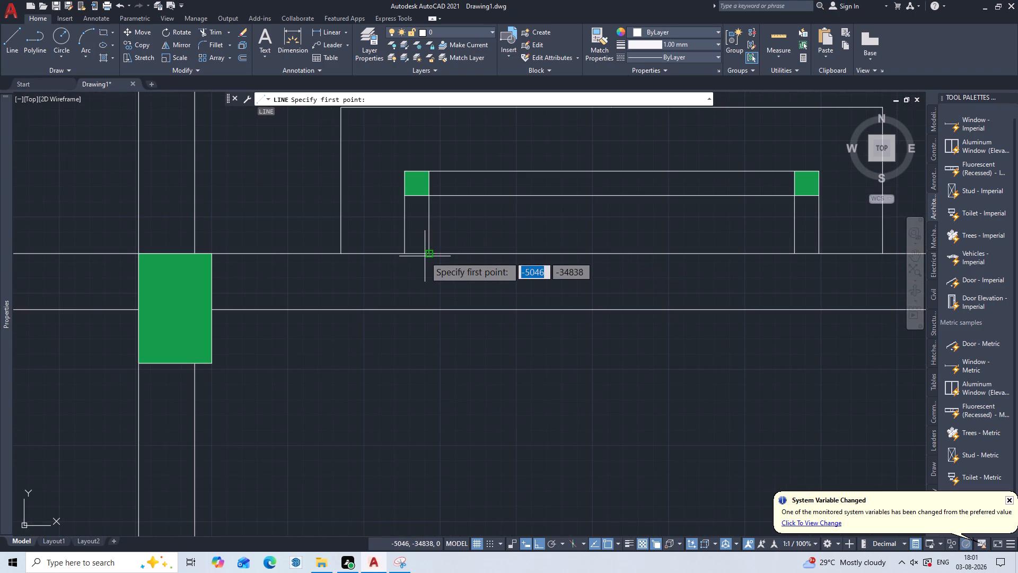
left_click(429, 254)
left_click(428, 312)
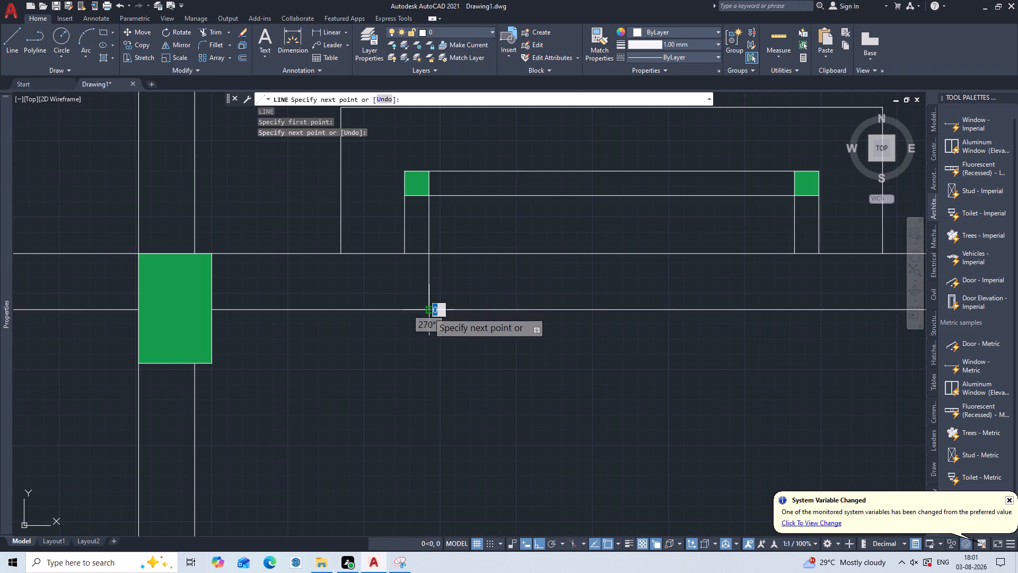
key("Escape")
key("Return")
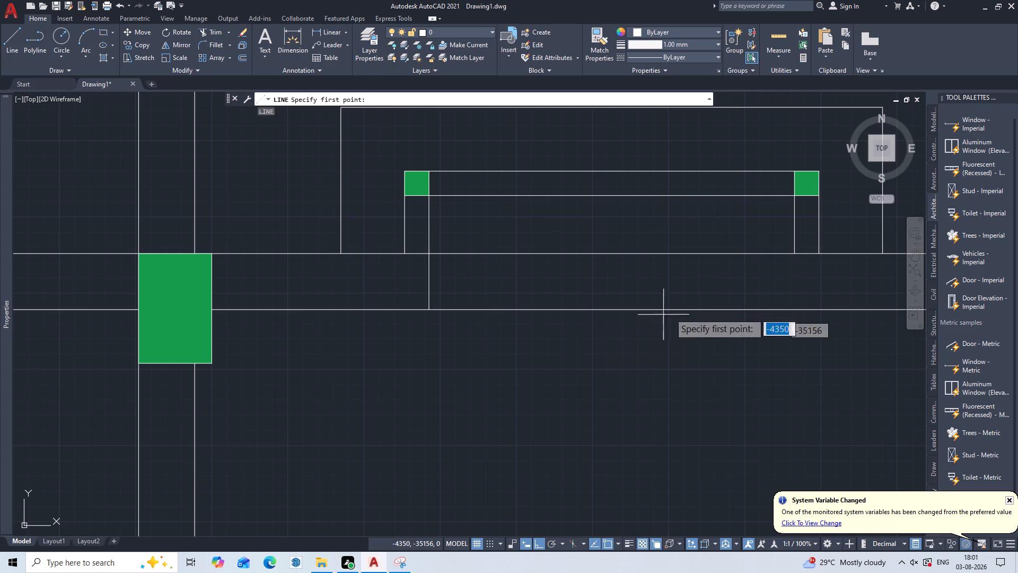
left_click(791, 253)
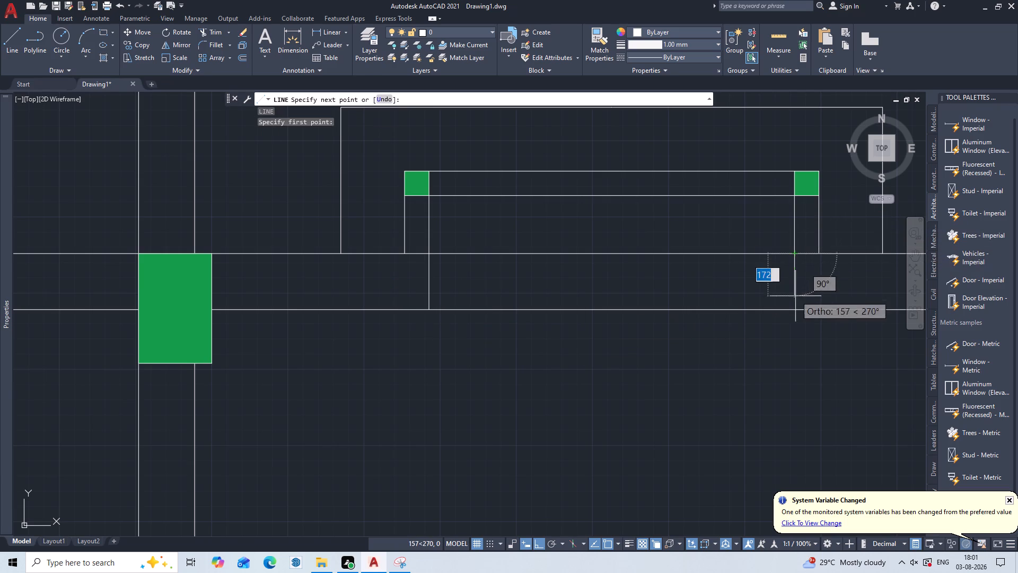
left_click(798, 306)
key("Escape")
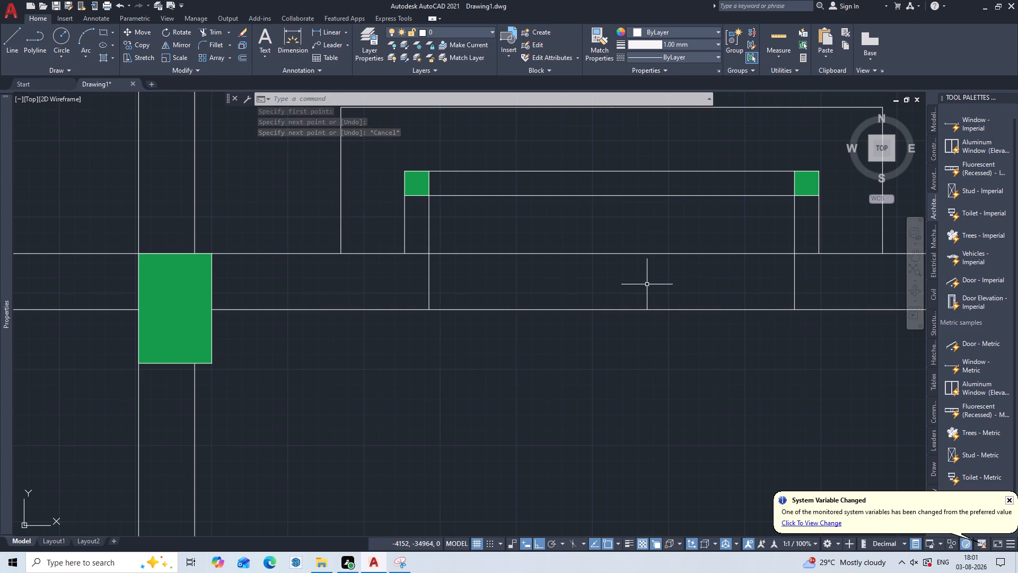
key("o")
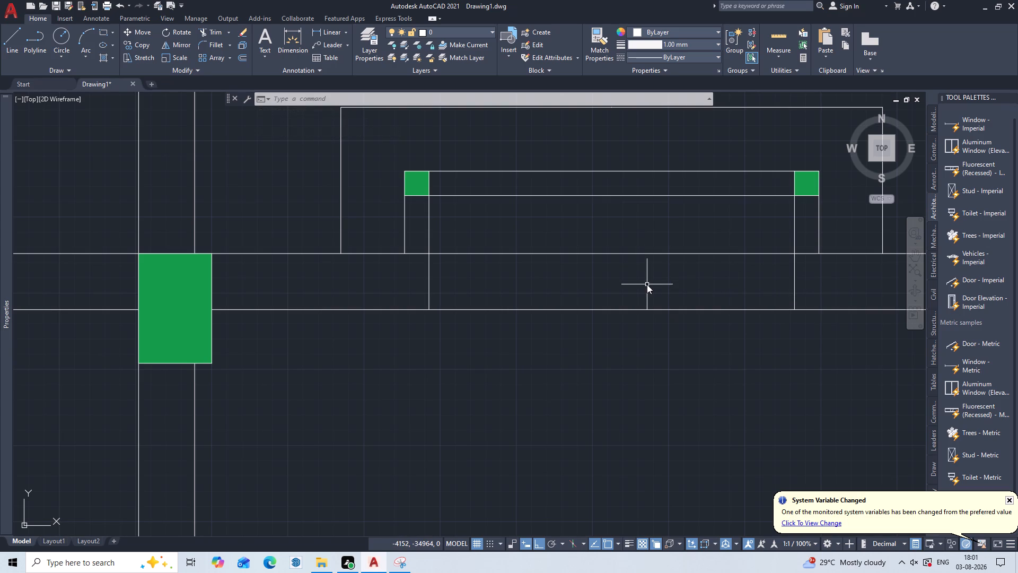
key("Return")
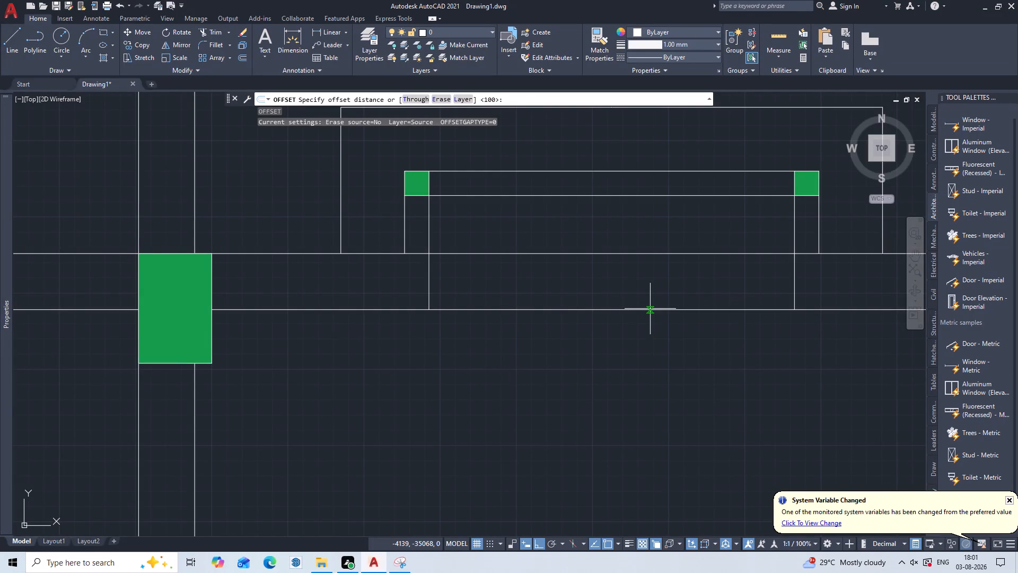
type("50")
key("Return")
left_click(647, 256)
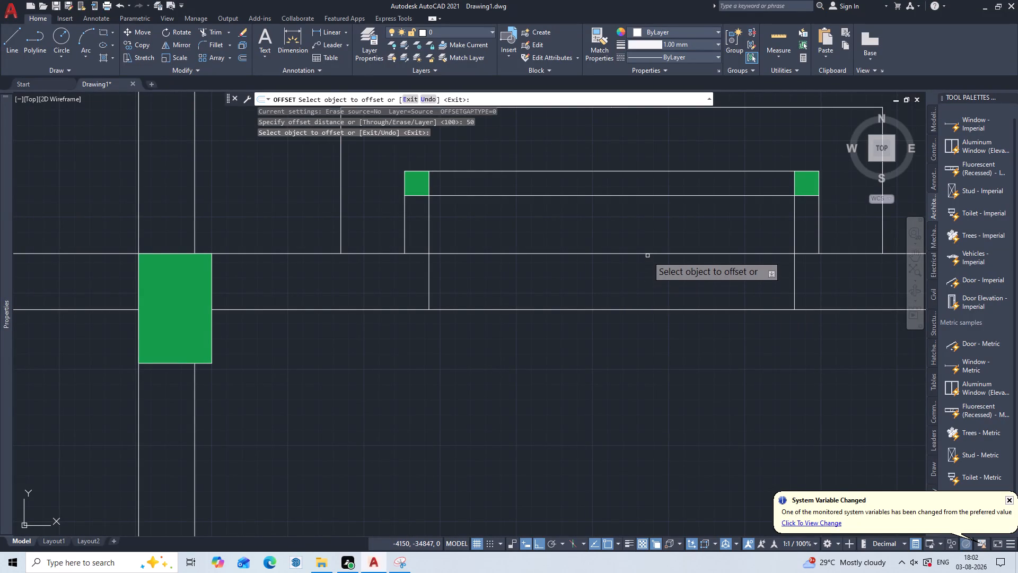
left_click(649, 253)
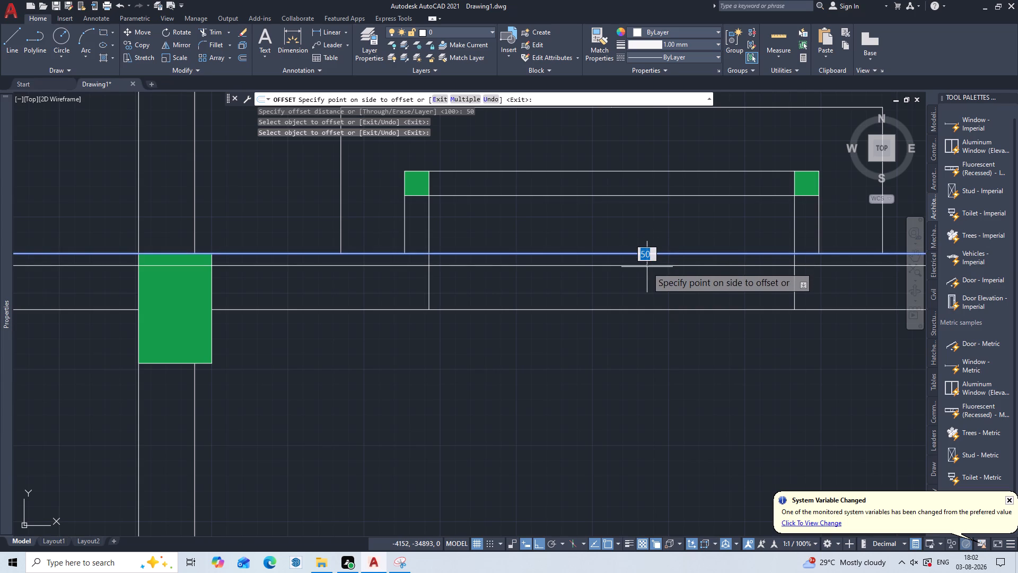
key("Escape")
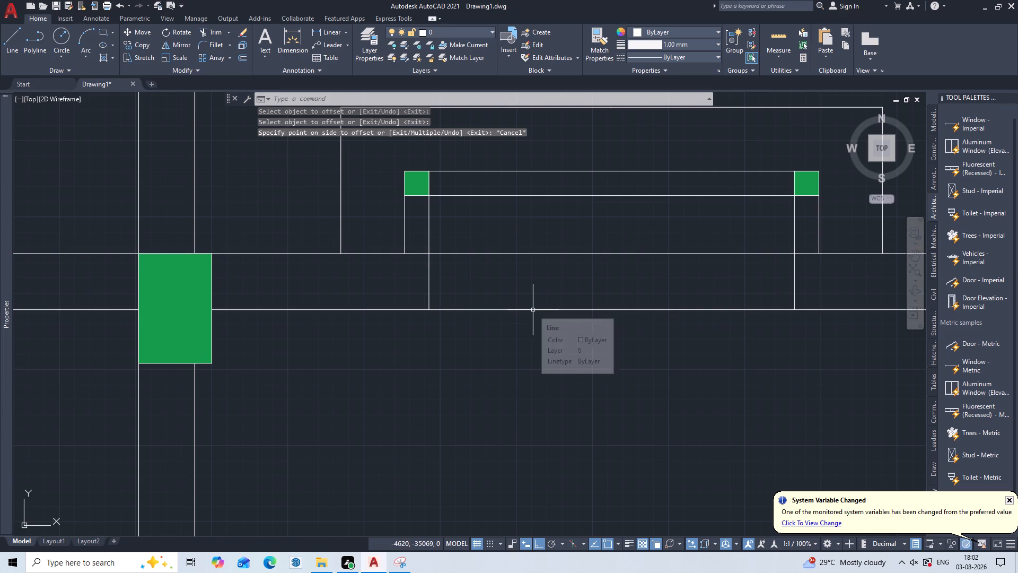
Draw a 1500 line along the middle of the wall thickness between the two opening lines, starting from their mid-between-two-points.
key("l")
key("Return")
key("m")
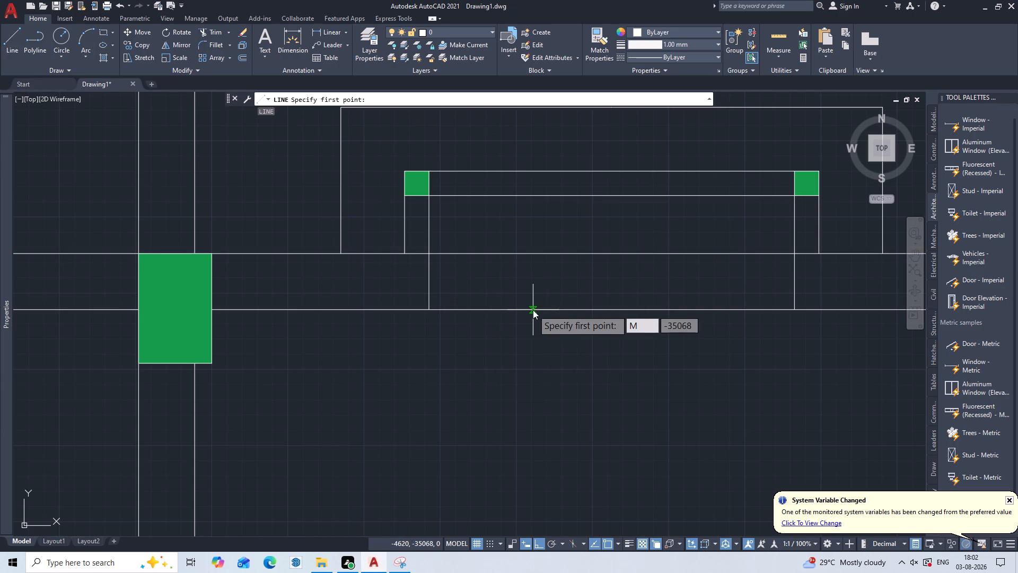
type("2P")
key("Return")
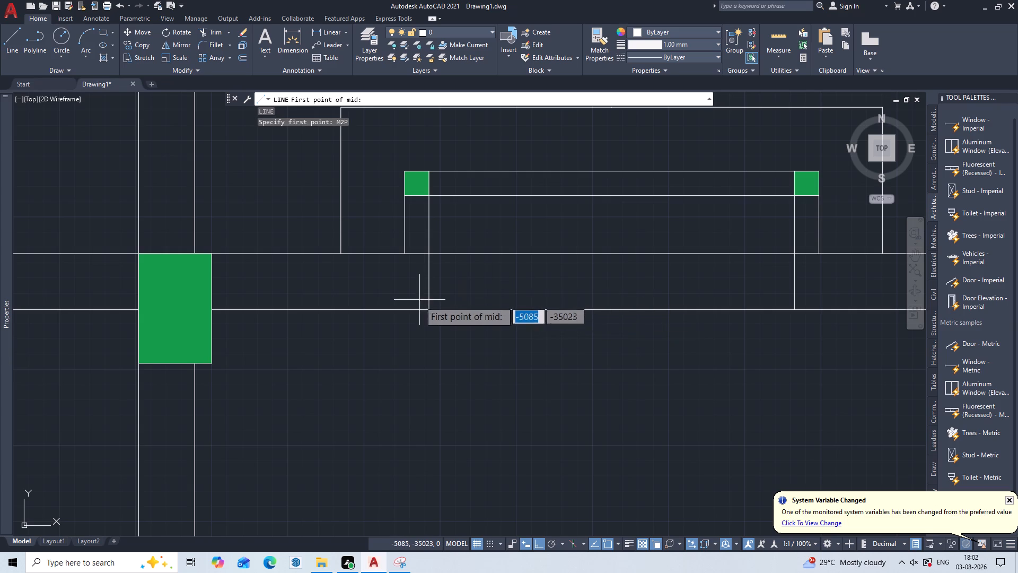
left_click(432, 312)
left_click(432, 249)
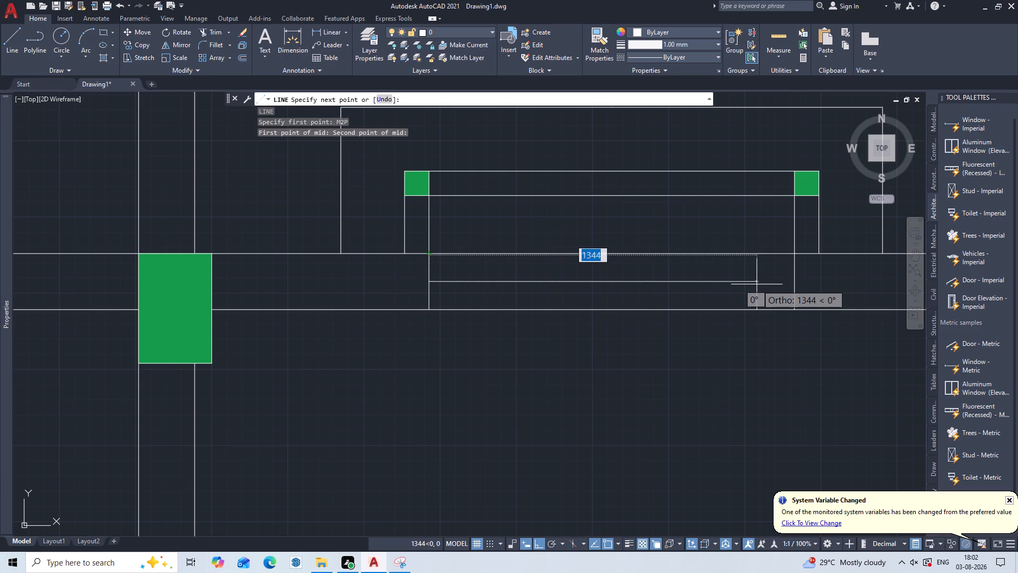
type("1500")
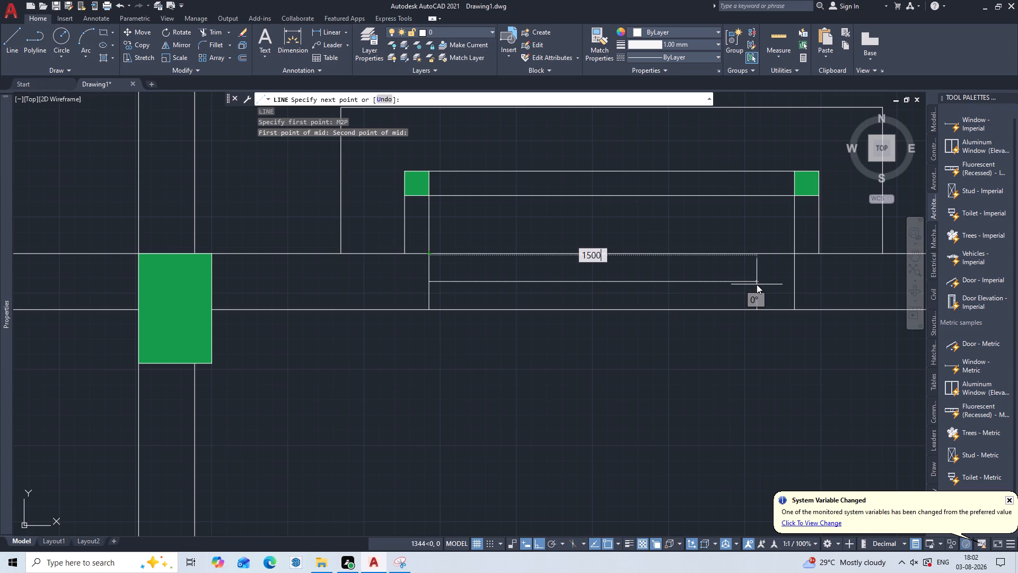
key("Return")
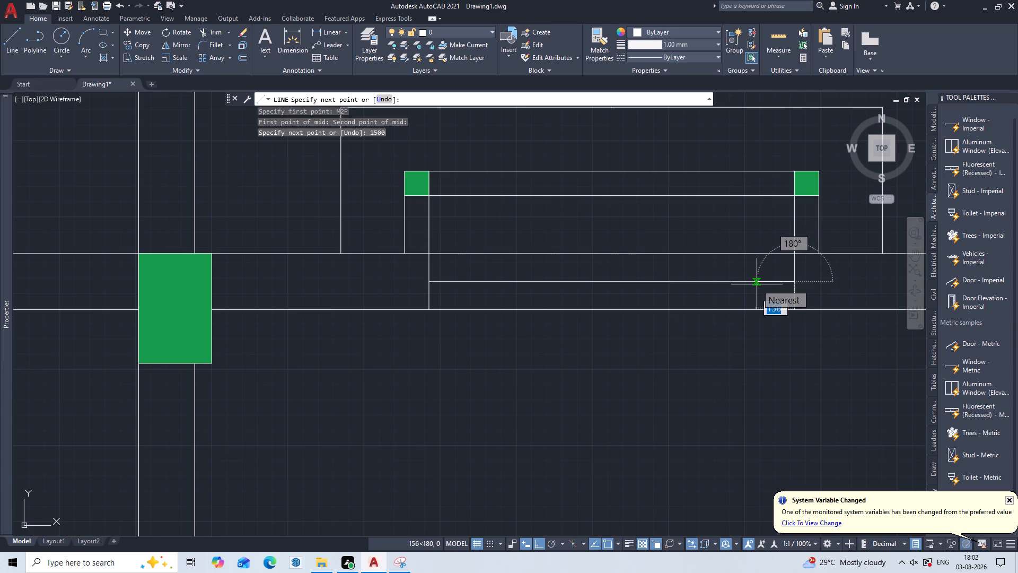
key("Escape")
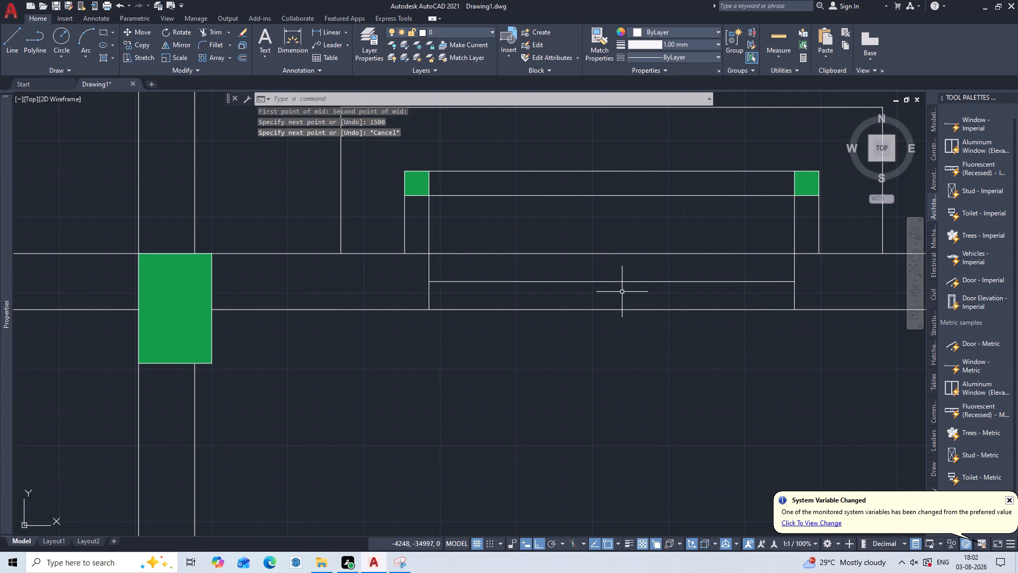
Offset the 1500 centre line by 50 to both sides within the wall opening.
key("o")
key("Return")
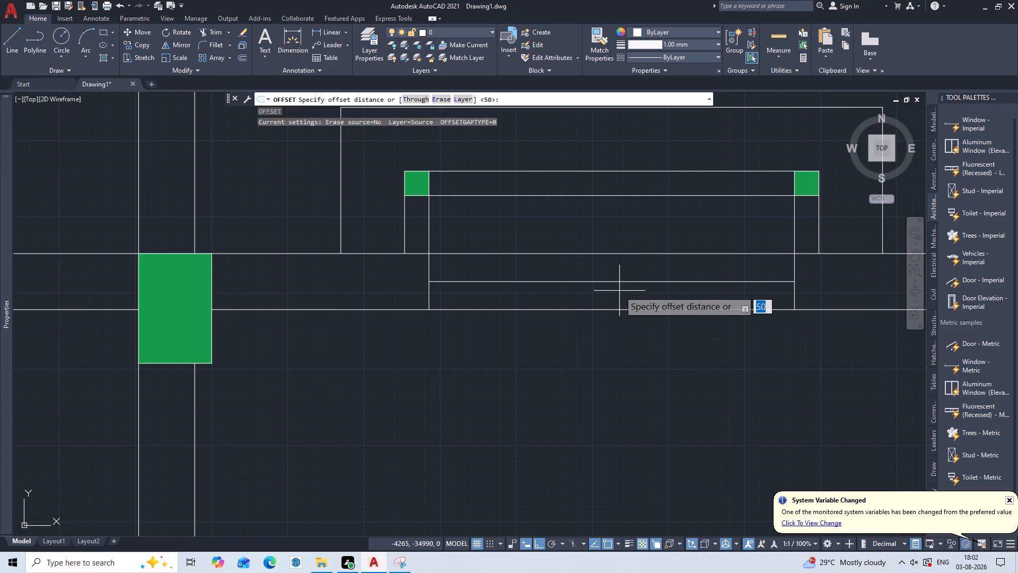
type("50")
key("Return")
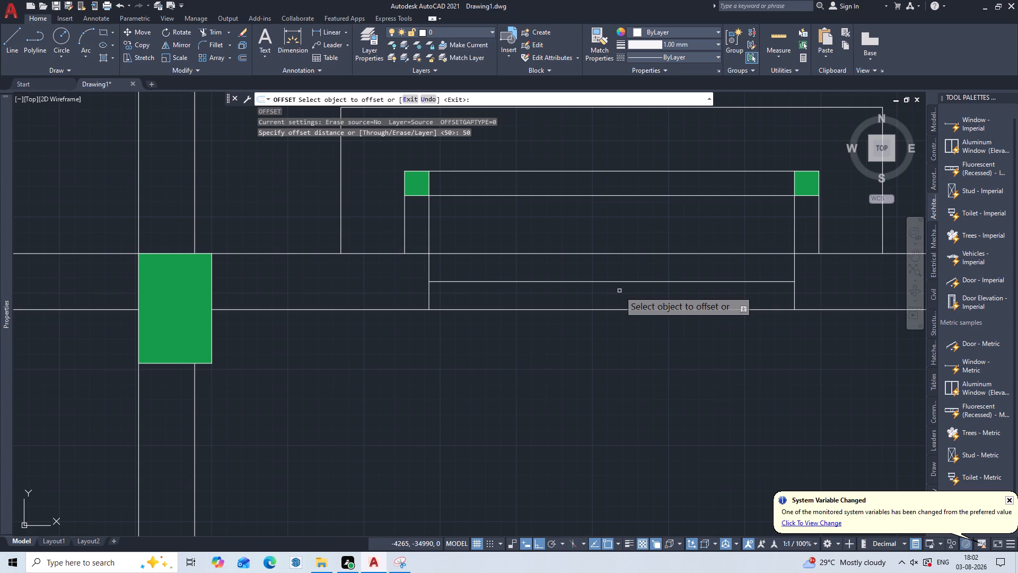
left_click(624, 282)
left_click(631, 262)
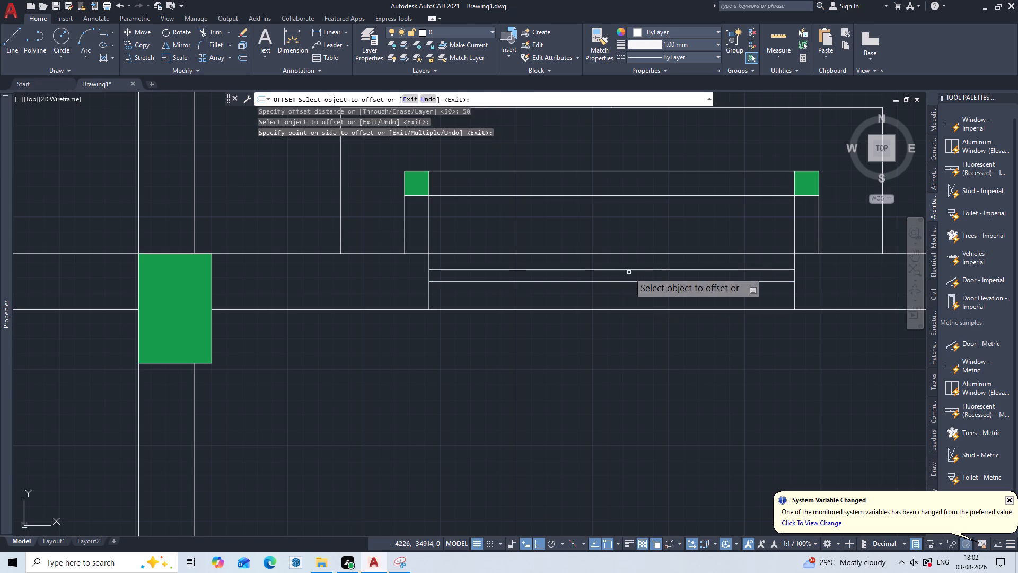
left_click(625, 282)
left_click(627, 293)
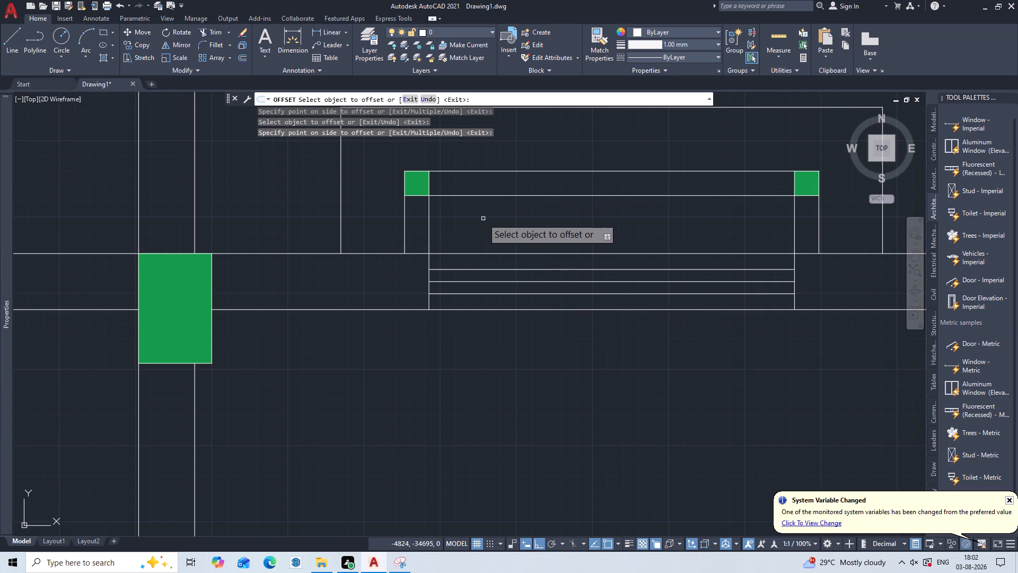
key("Escape")
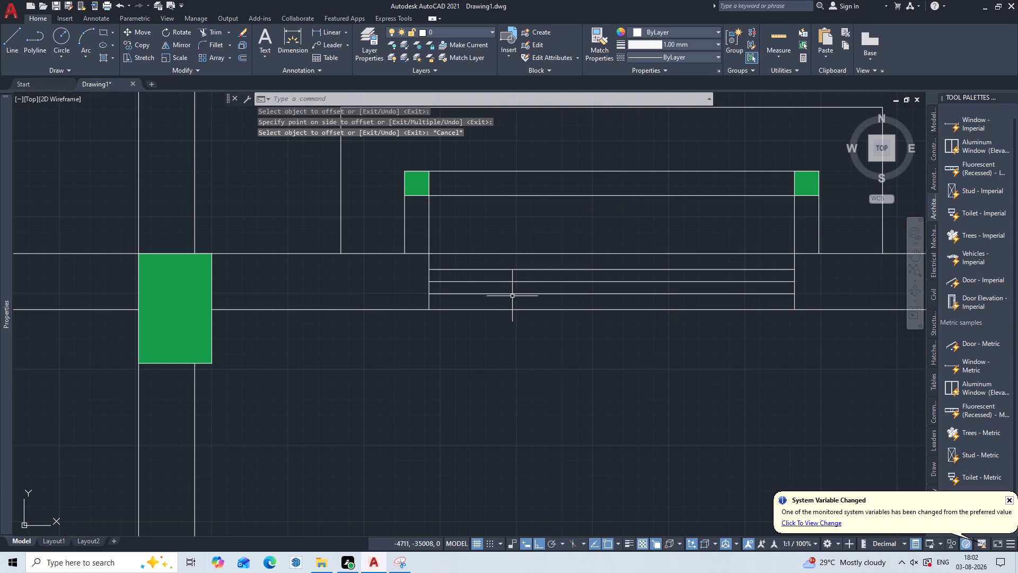
Delete the original centre line between the two offset window lines.
left_click(565, 280)
left_click(563, 285)
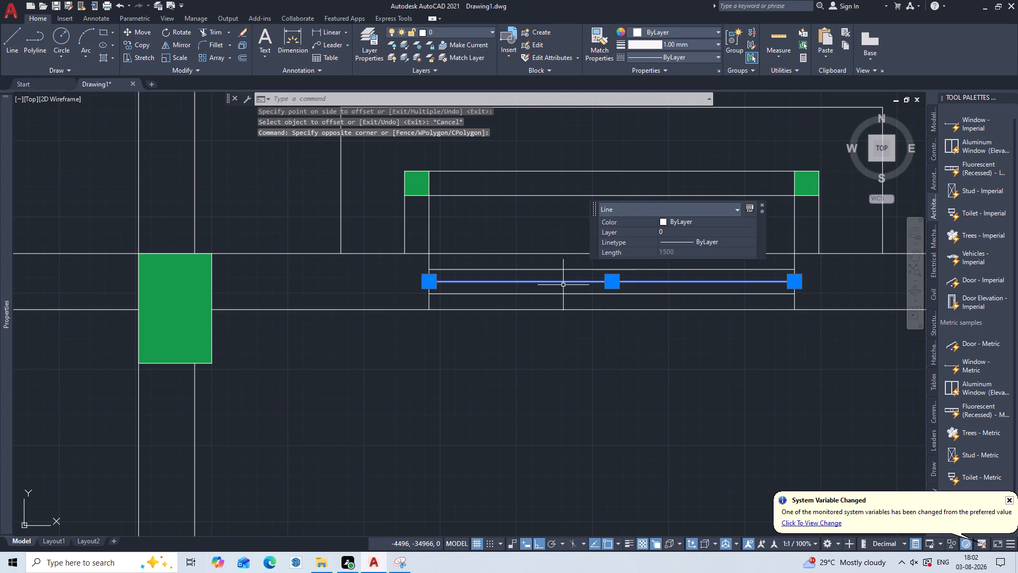
key("Delete")
Extend both outer side edges of the outline nearest Room-4 through the courtyard wall to its dining-hall face.
scroll(551, 264, "down", 1)
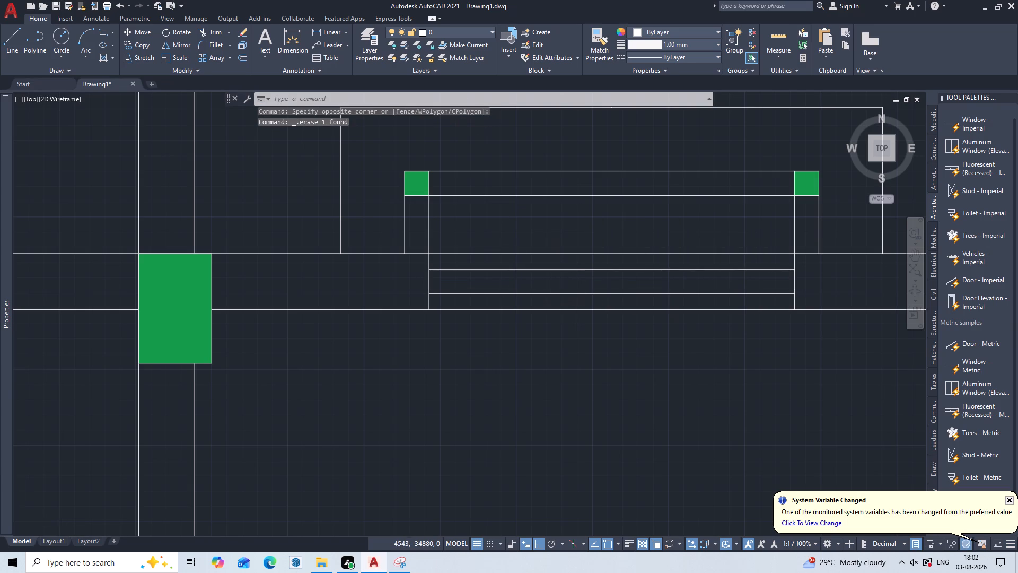
middle_click_drag(569, 288, 323, 289)
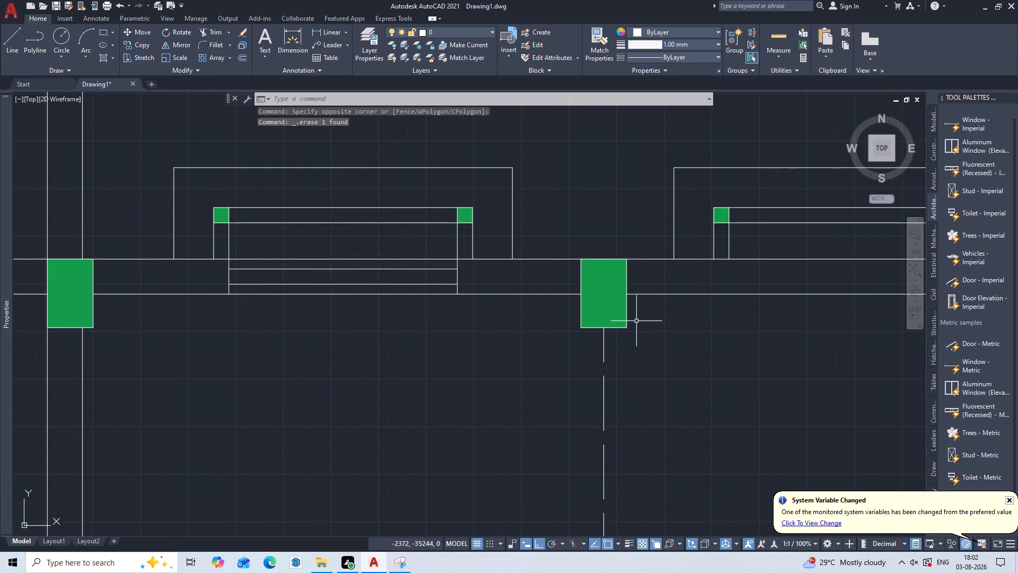
middle_click_drag(386, 285, 551, 251)
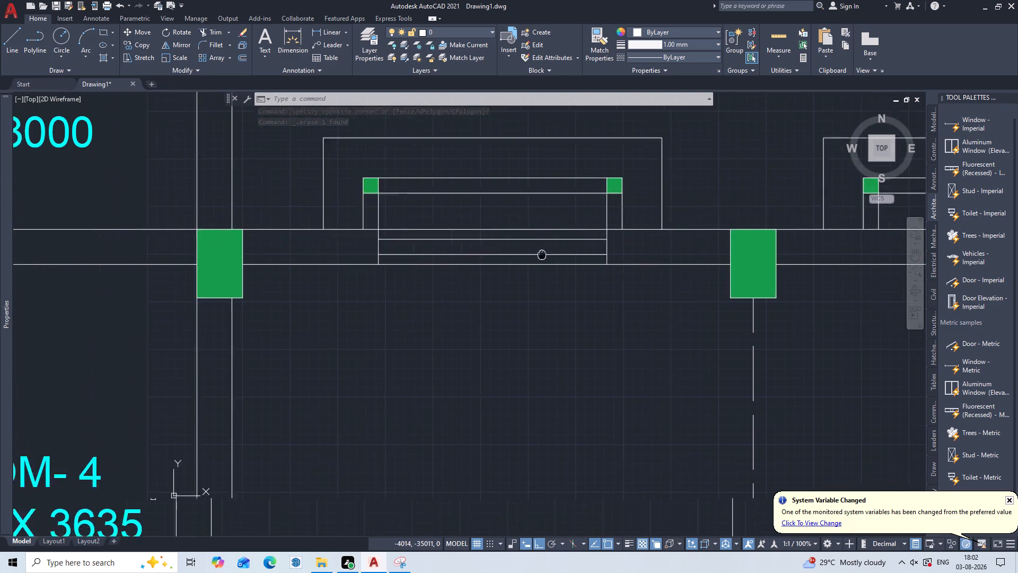
middle_click_drag(551, 251, 561, 248)
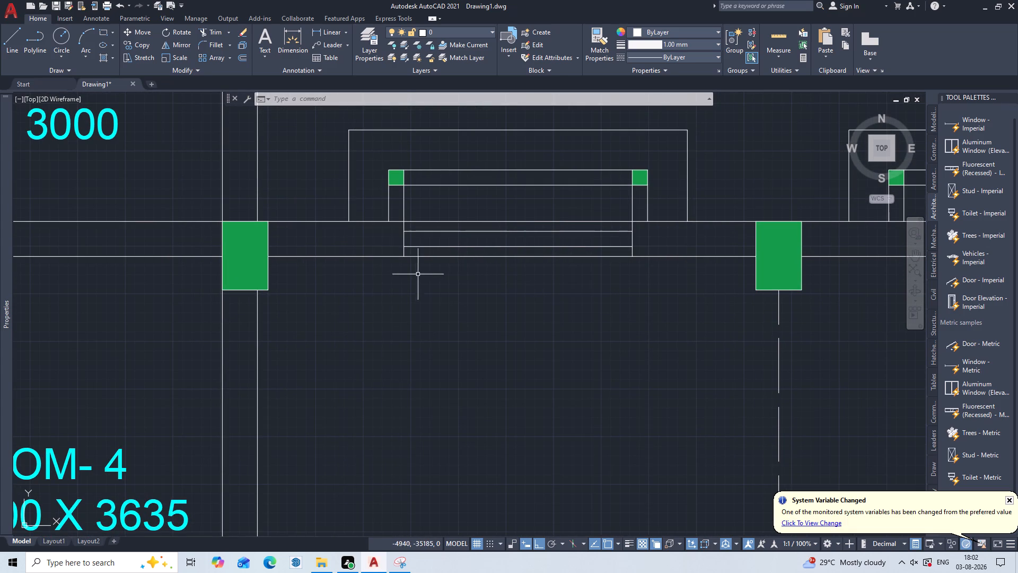
key("e")
key("x")
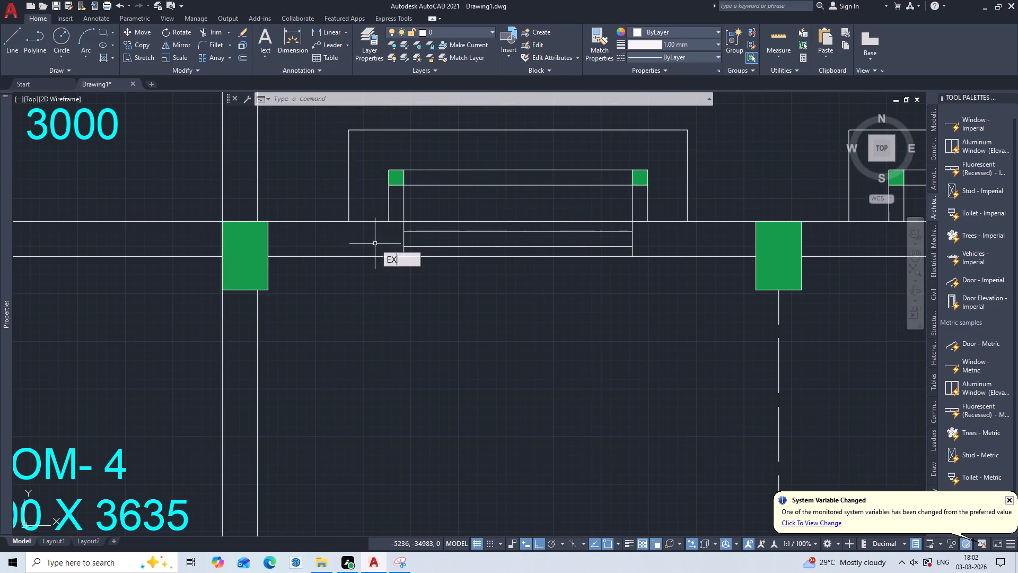
key("Return")
left_click(392, 205)
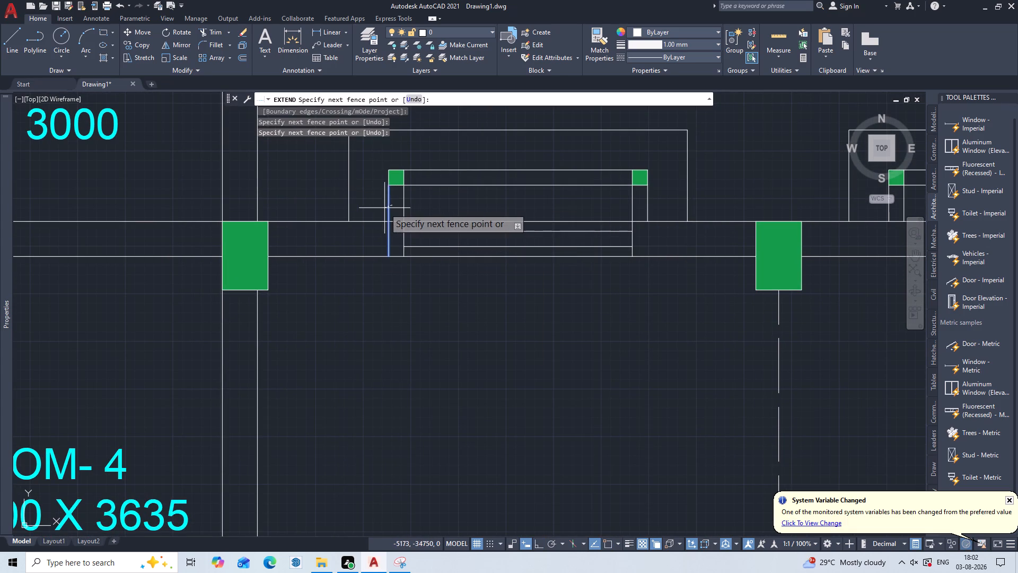
left_click(381, 208)
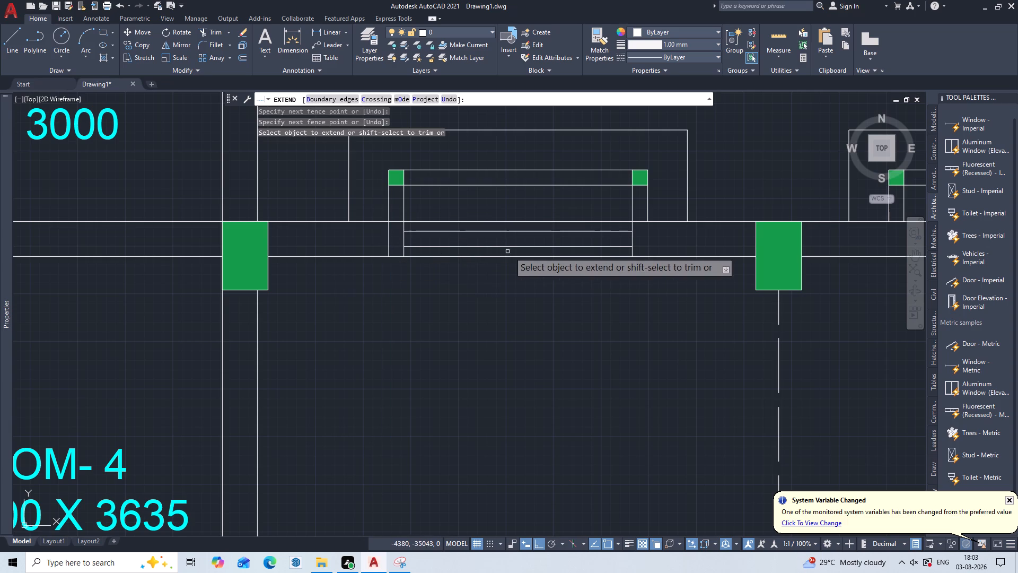
left_click(654, 199)
left_click(642, 208)
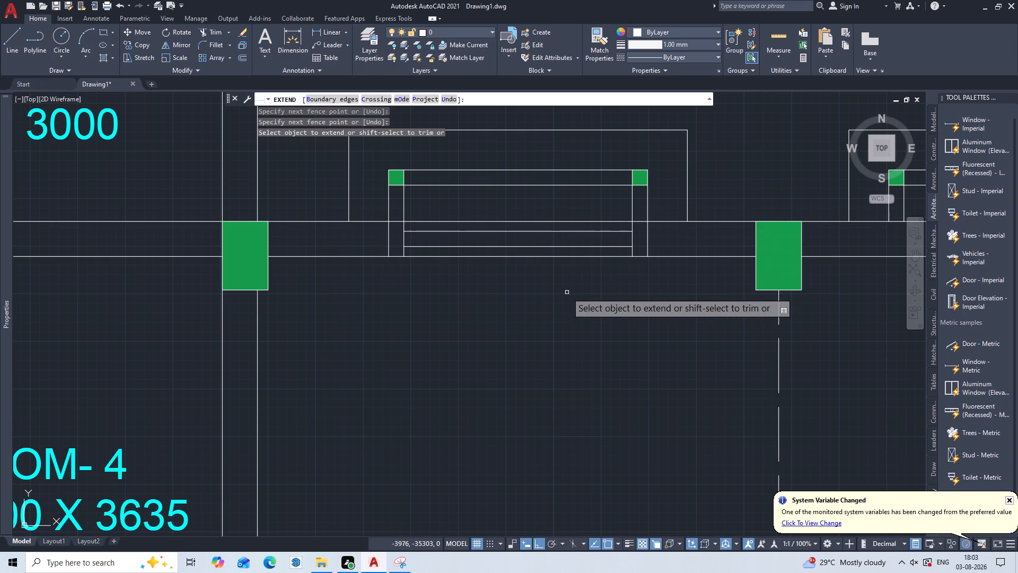
key("Escape")
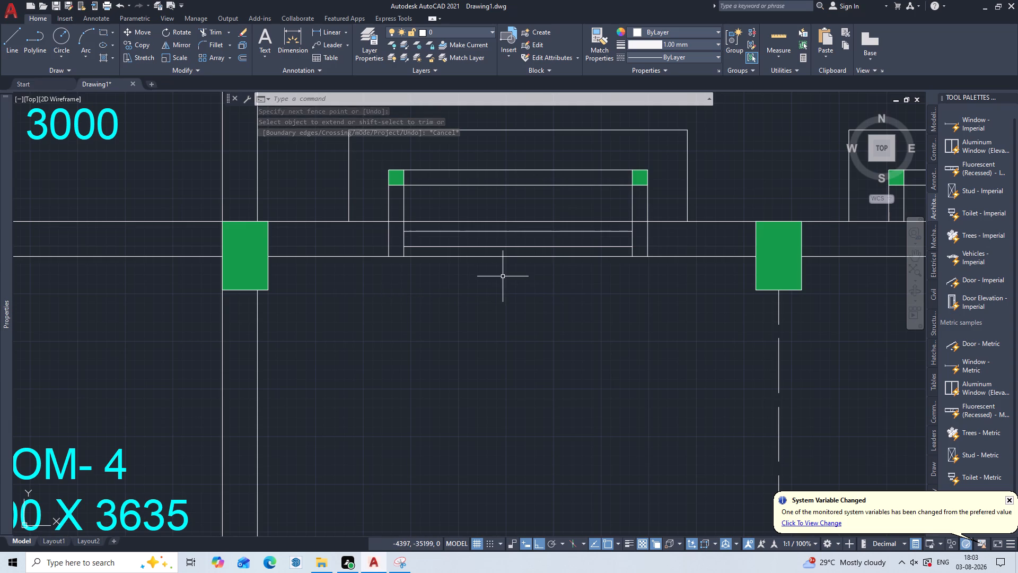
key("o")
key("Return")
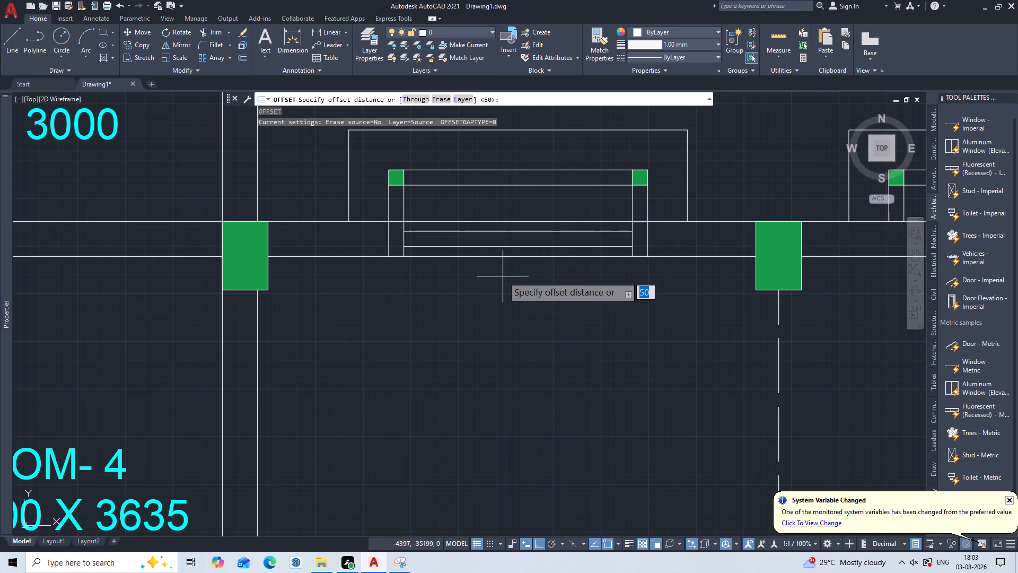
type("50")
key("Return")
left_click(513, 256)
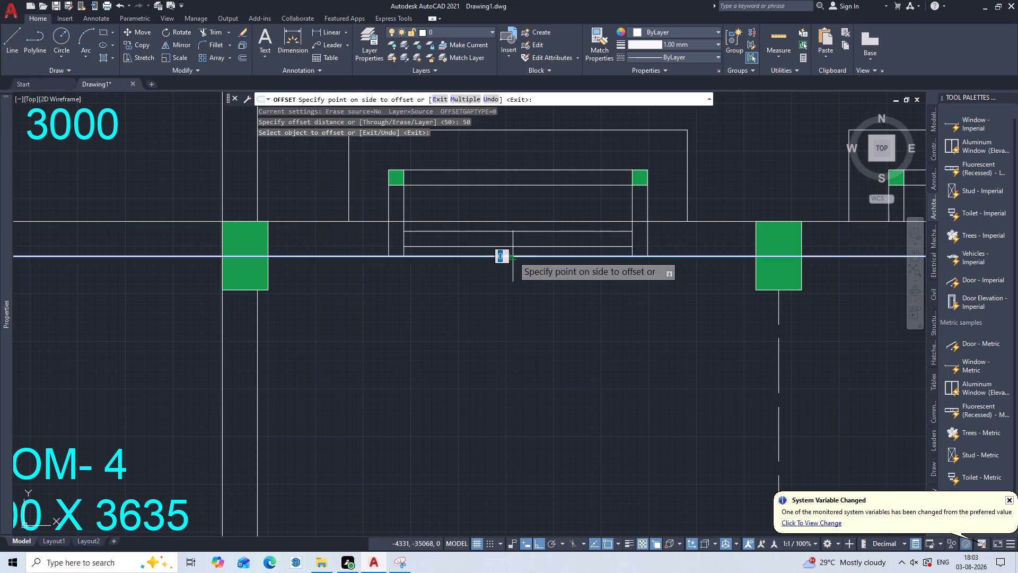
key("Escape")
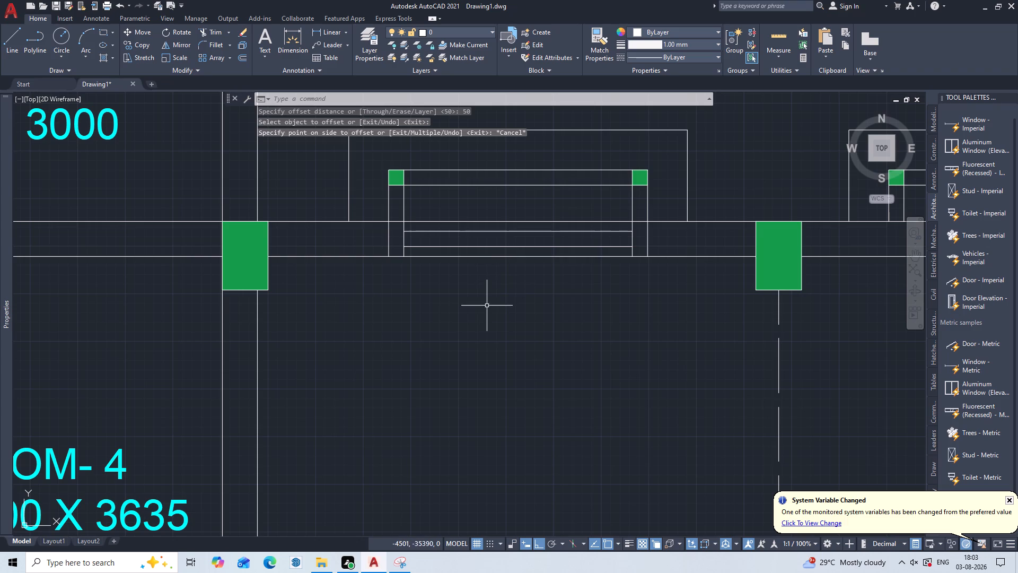
Draw a three-sided outline projecting 100 into the dining hall and 1700 wide, joining the ends of the extended outer side edges.
key("l")
key("Return")
left_click(388, 257)
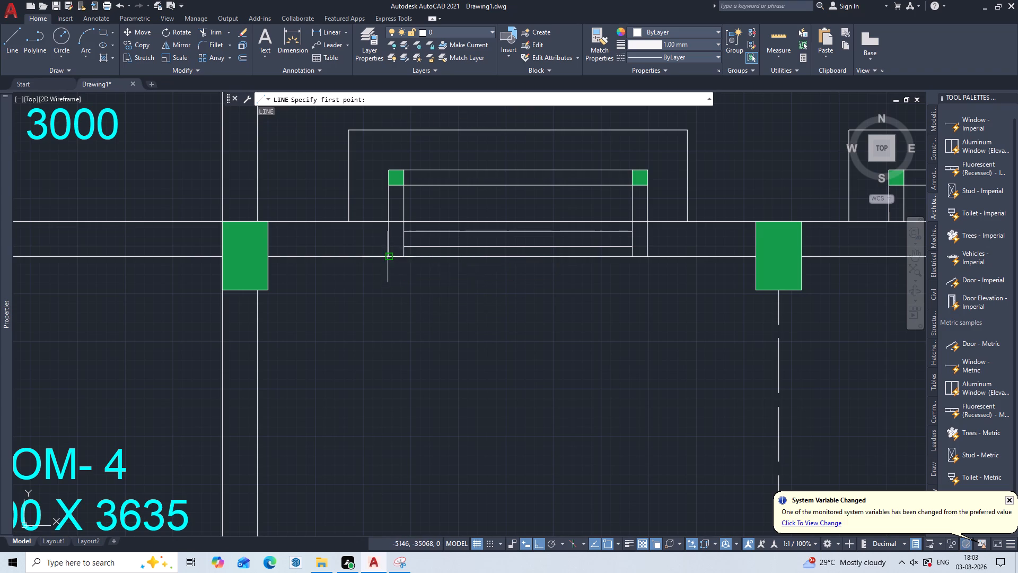
type("50")
key("Return")
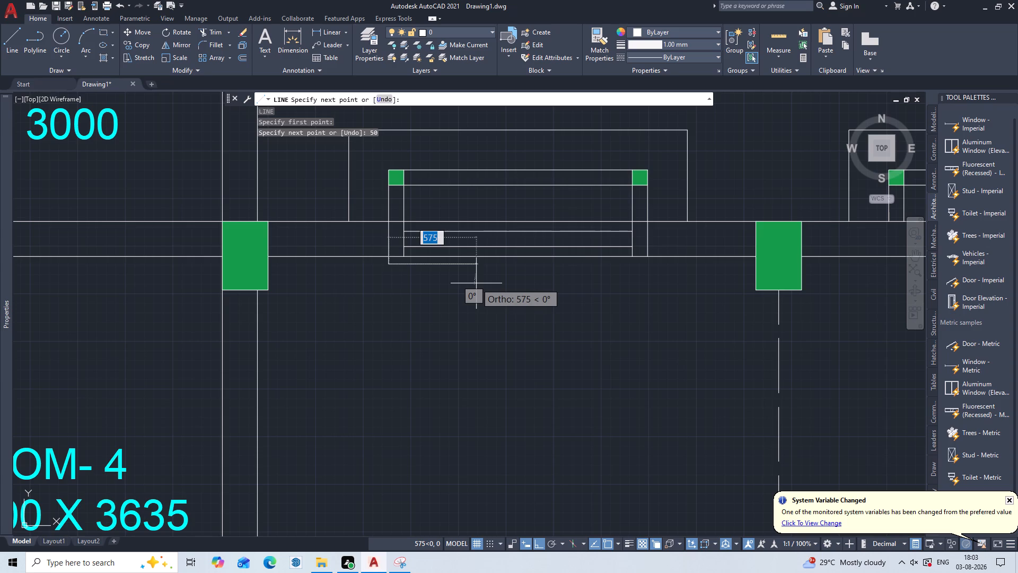
key("ctrl+z")
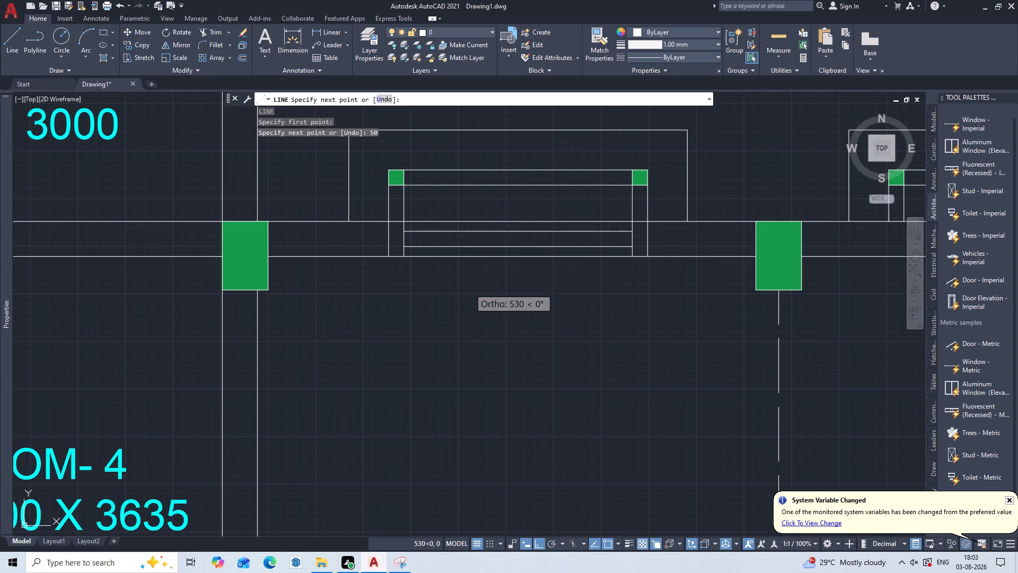
type("50")
key("Return")
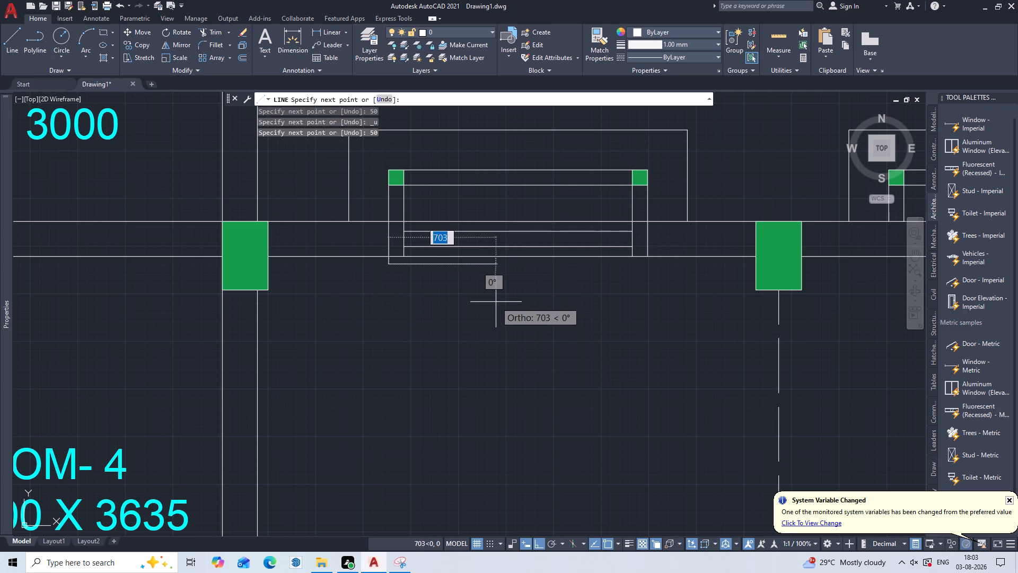
key("ctrl+z")
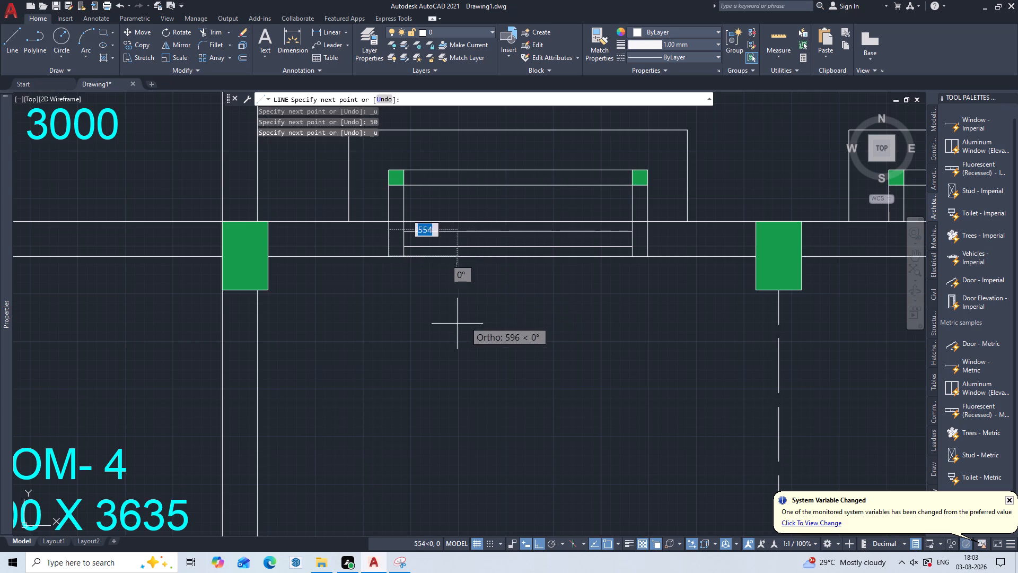
type("10")
key("0")
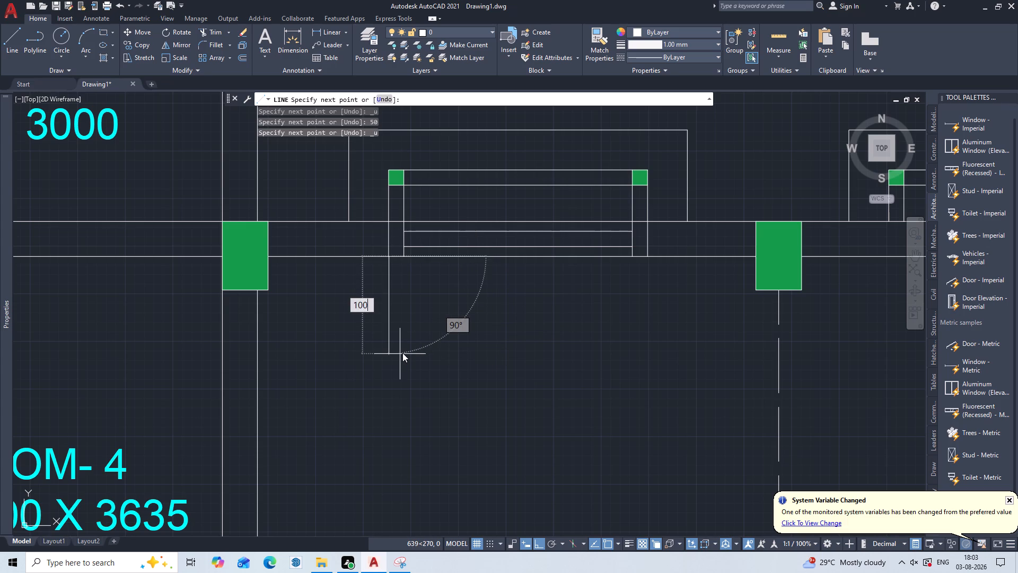
key("Return")
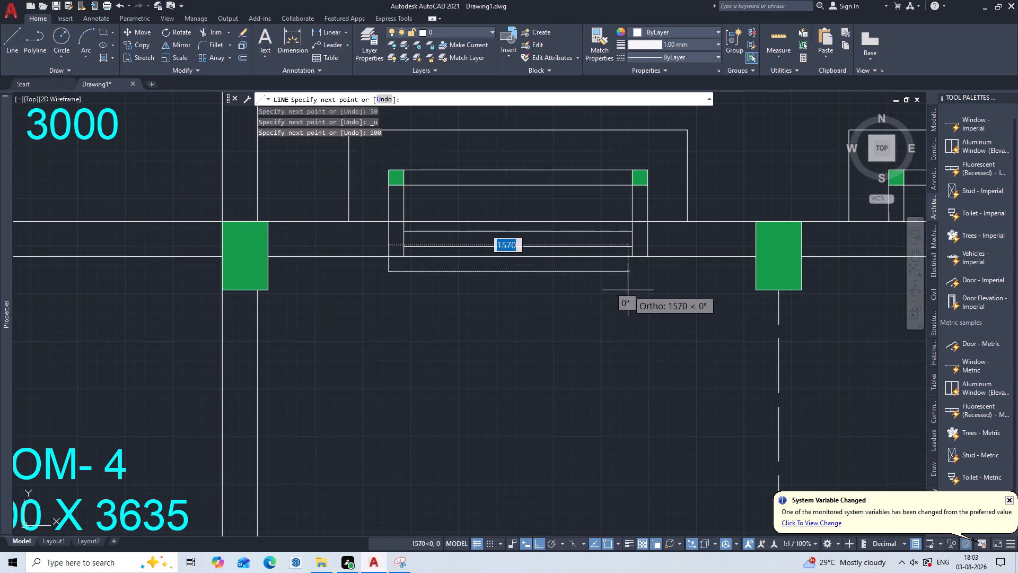
left_click(647, 271)
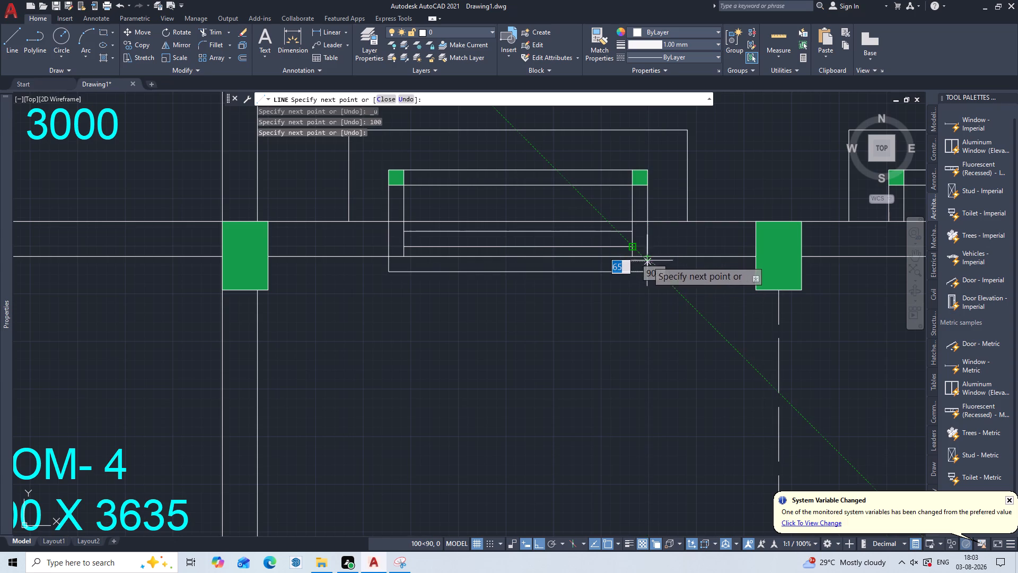
key("F8")
left_click(644, 254)
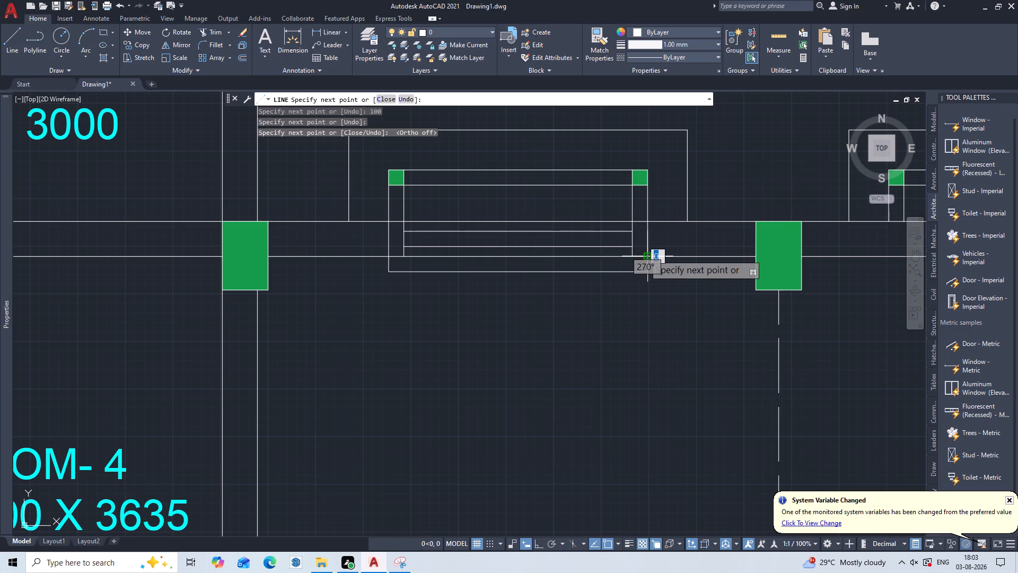
key("Escape")
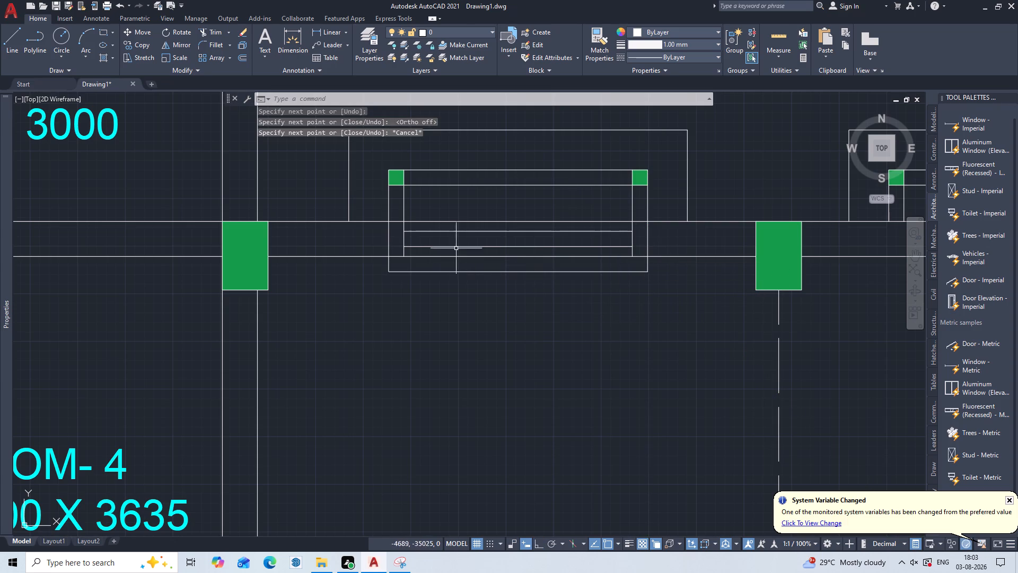
Trim away both extended outer side edges of the outline nearest Room-4 where they cross the courtyard wall's thickness.
type("TR")
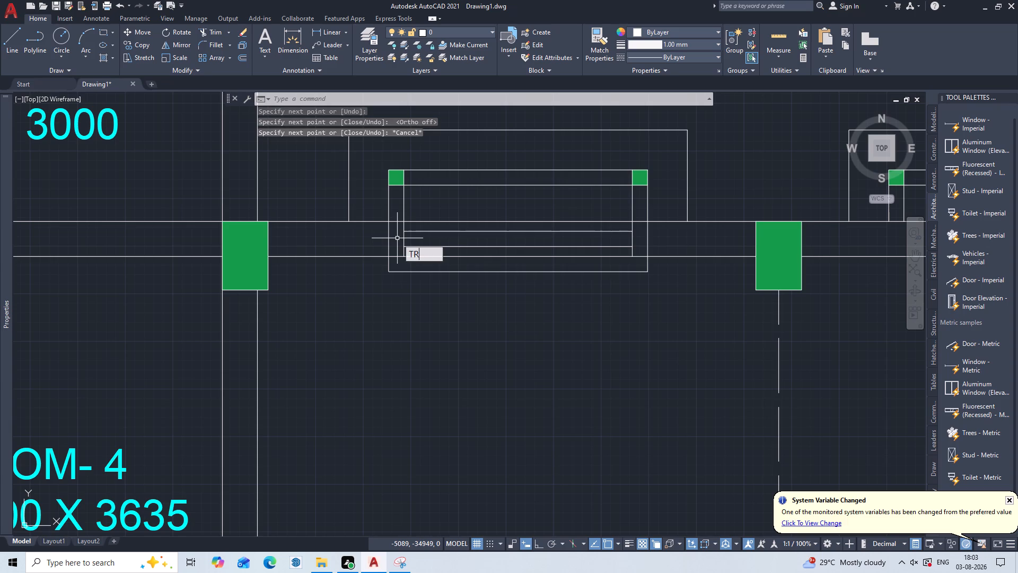
key("Return")
left_click(397, 239)
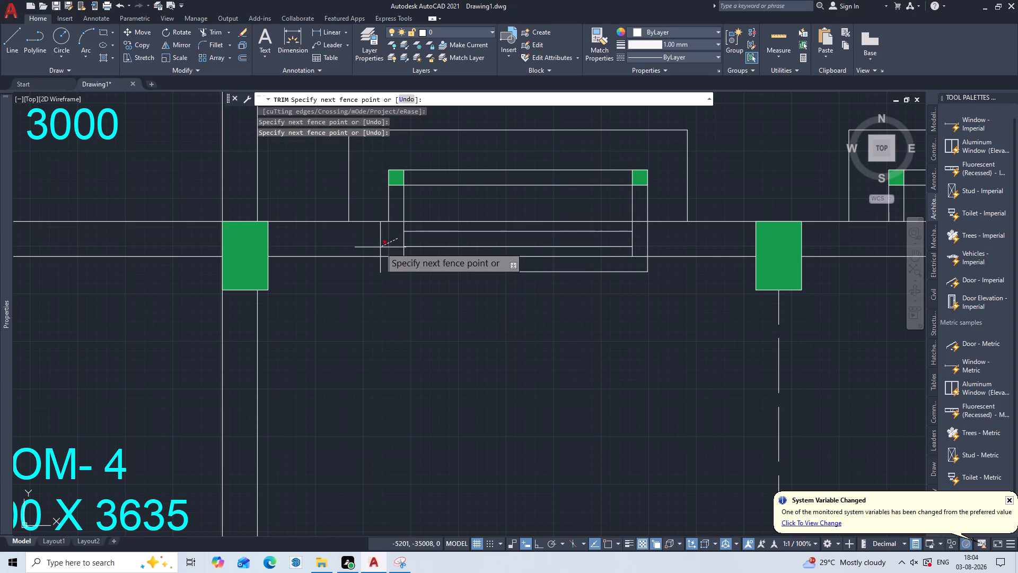
left_click(380, 247)
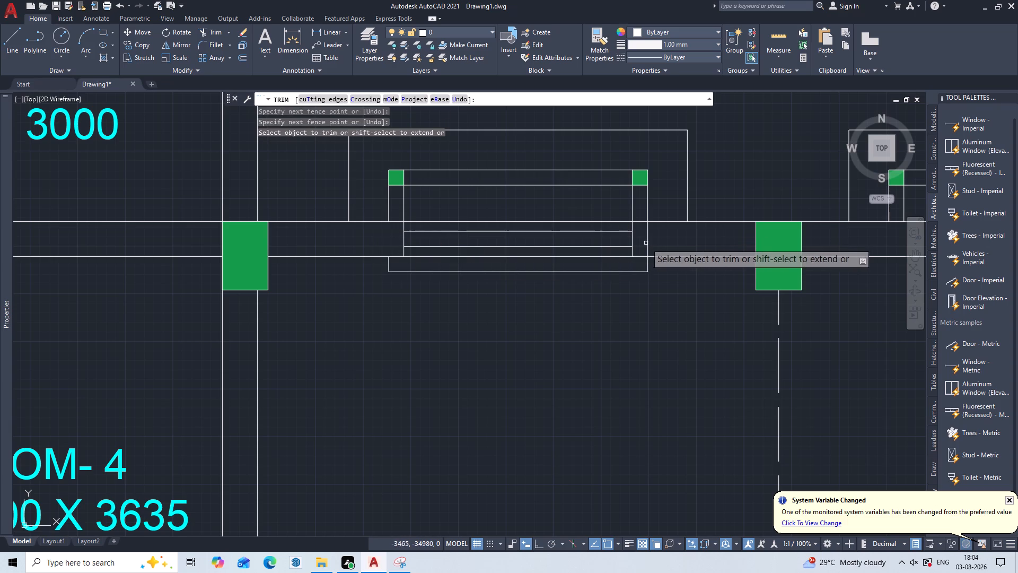
left_click(645, 243)
left_click(656, 242)
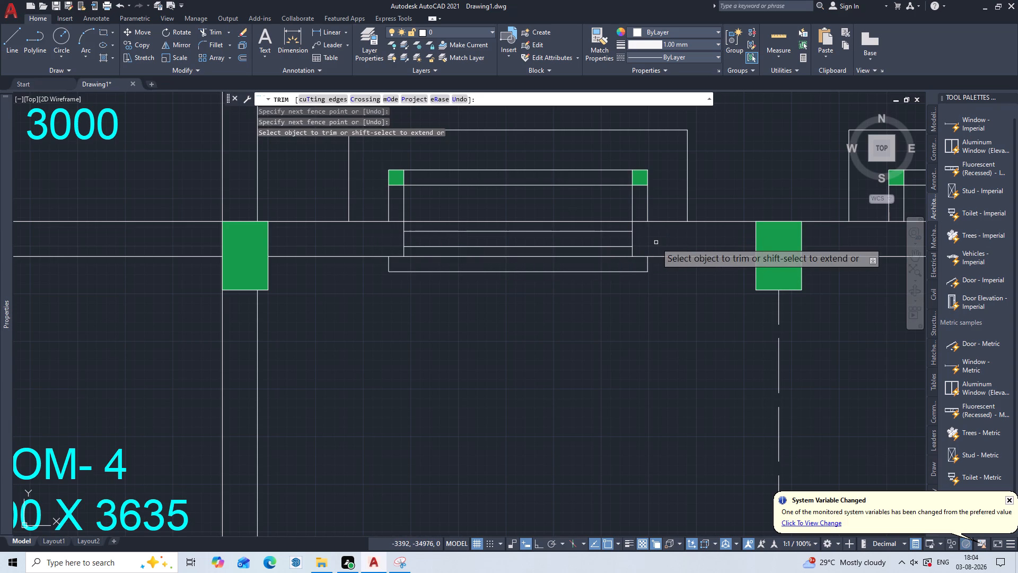
key("Escape")
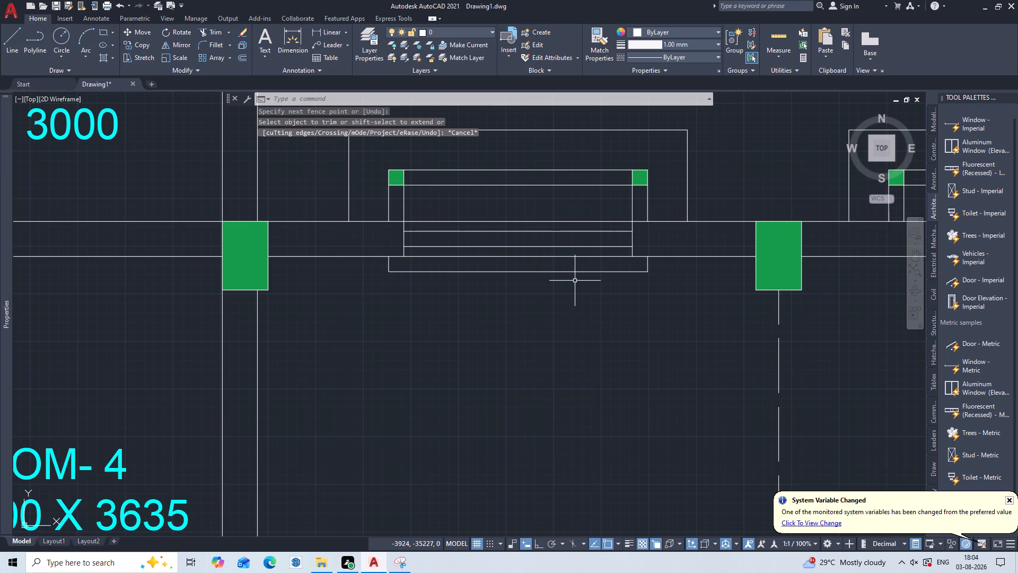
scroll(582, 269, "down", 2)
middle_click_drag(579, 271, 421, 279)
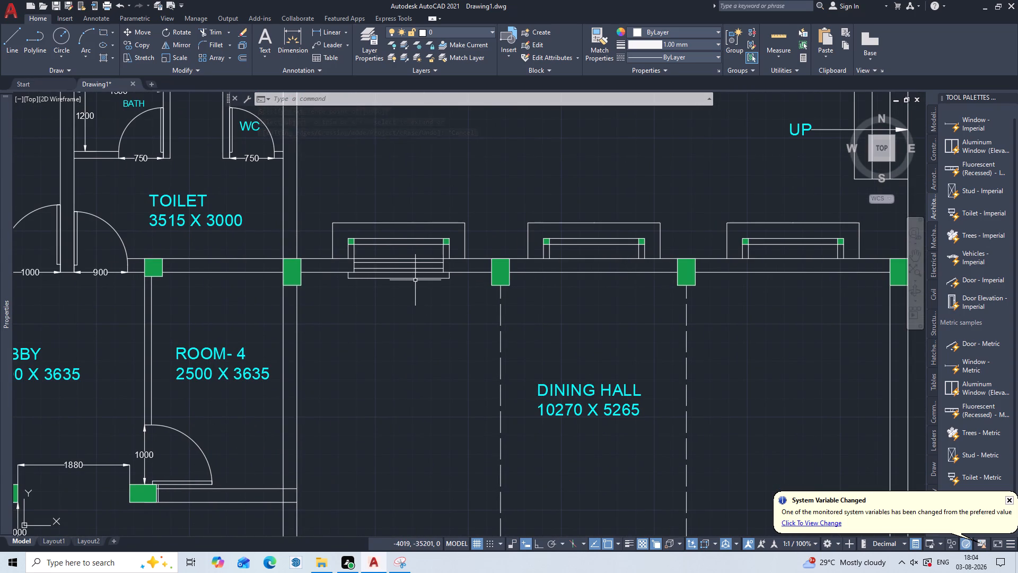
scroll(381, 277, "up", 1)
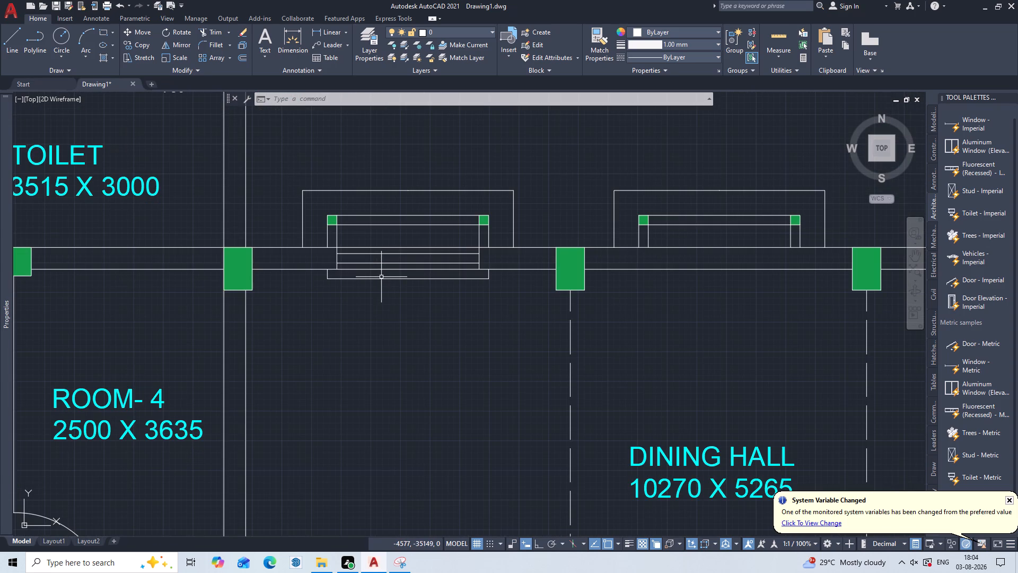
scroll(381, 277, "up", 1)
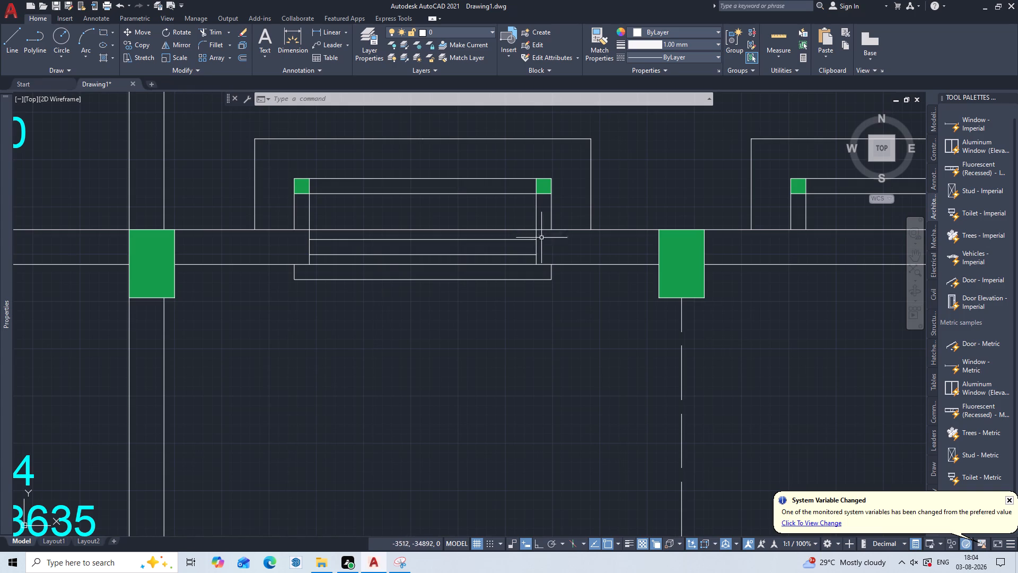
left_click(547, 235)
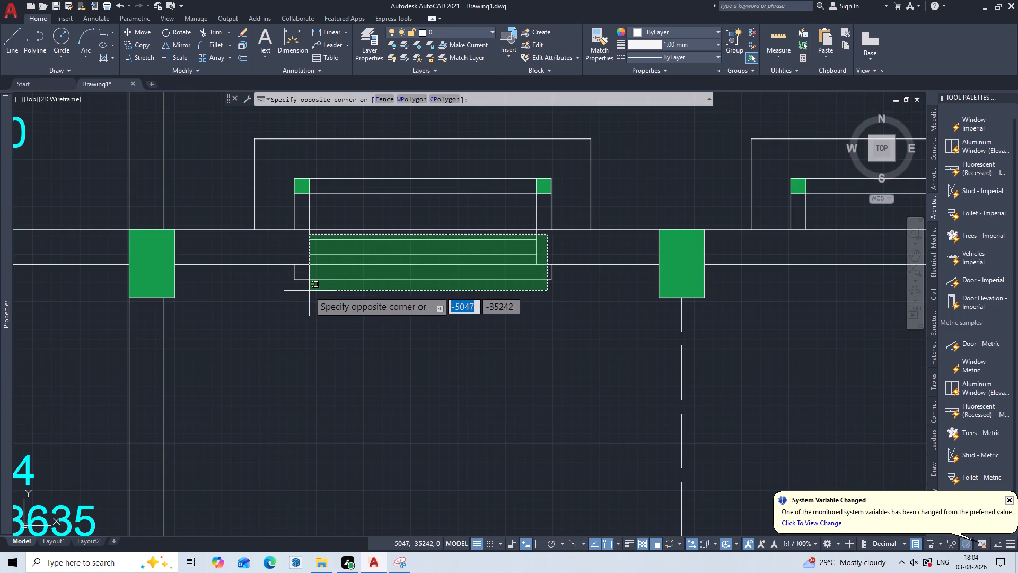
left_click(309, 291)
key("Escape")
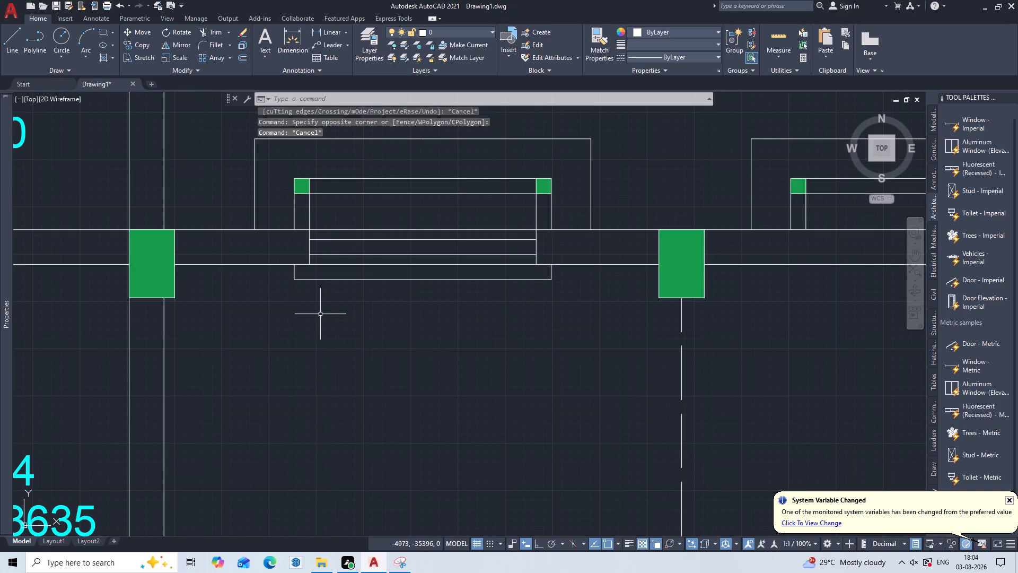
Break the wall's dining-hall face line at the window opening's Room-4-side jamb and at both ends of the inner projection outline.
key("b")
key("r")
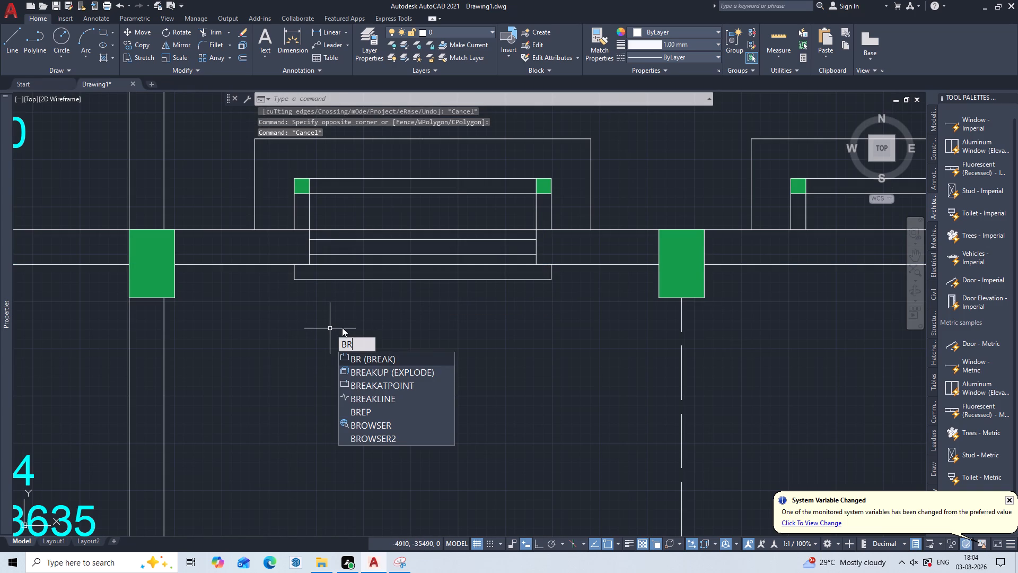
left_click(385, 386)
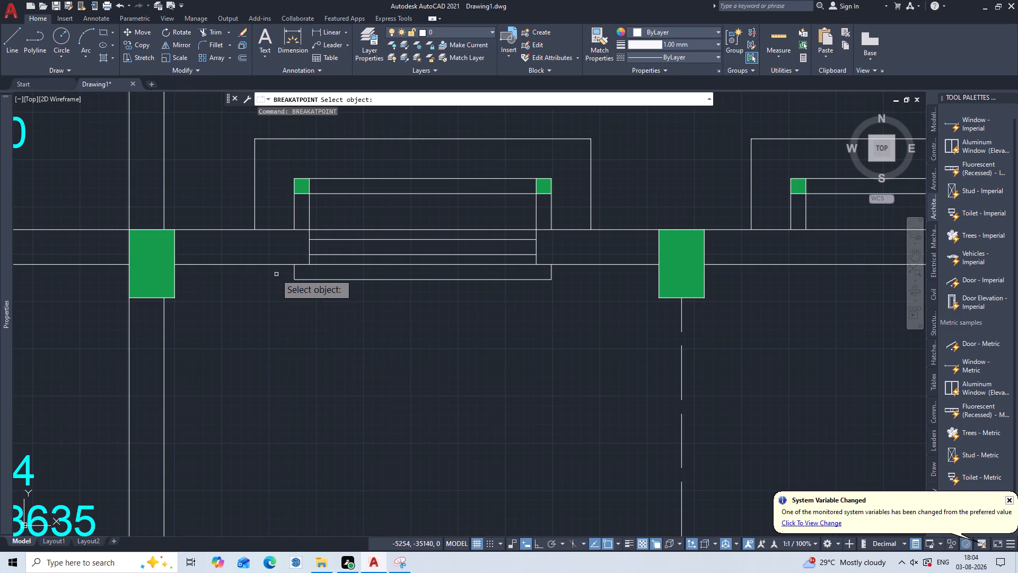
left_click(274, 266)
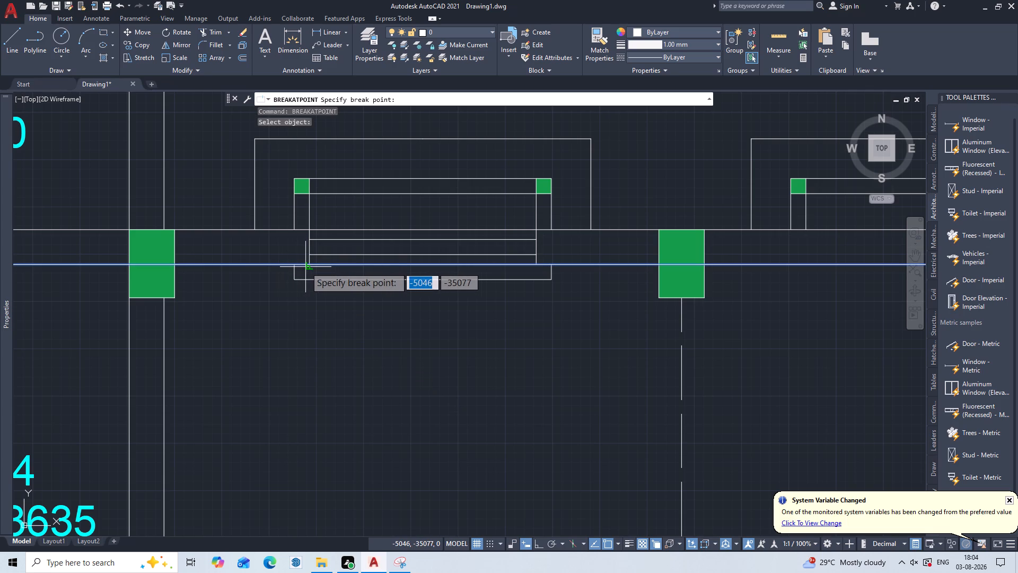
left_click(310, 266)
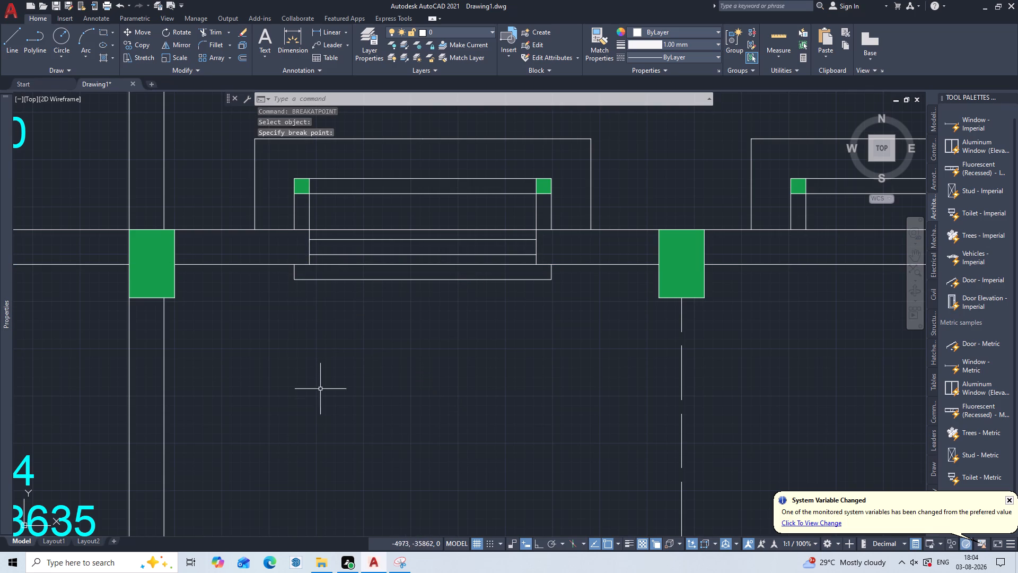
type("BR")
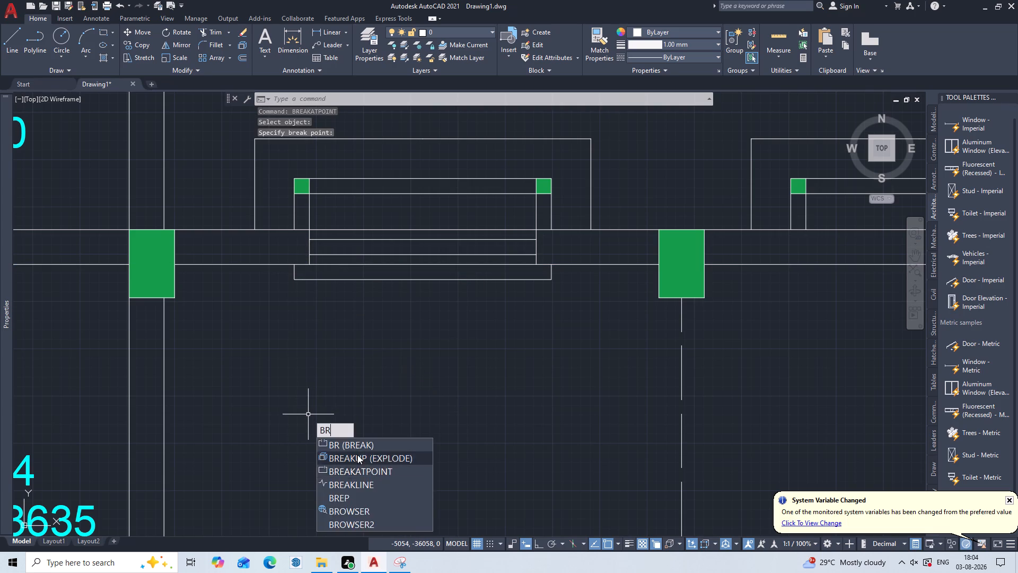
left_click(373, 470)
left_click(580, 265)
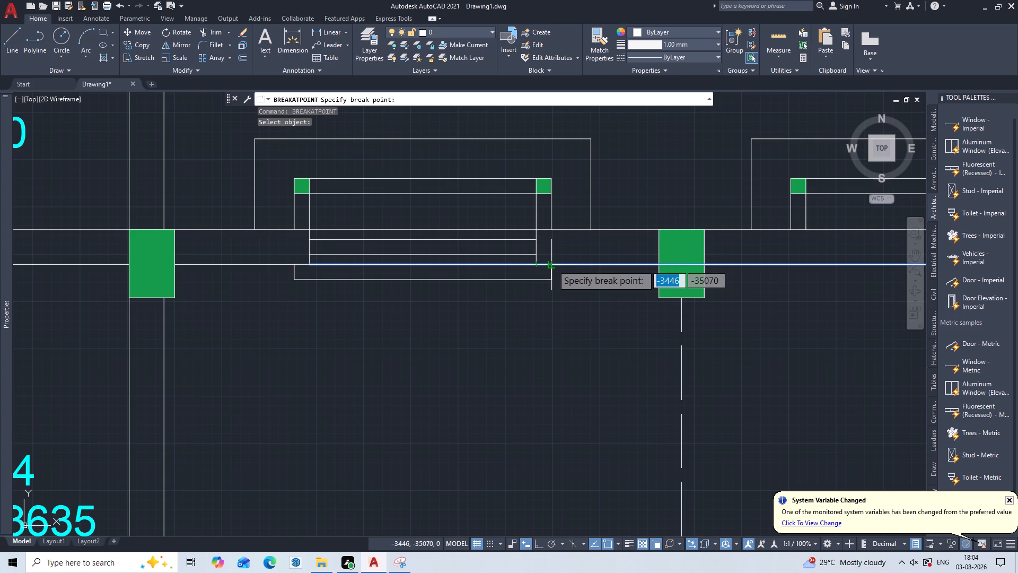
left_click(552, 265)
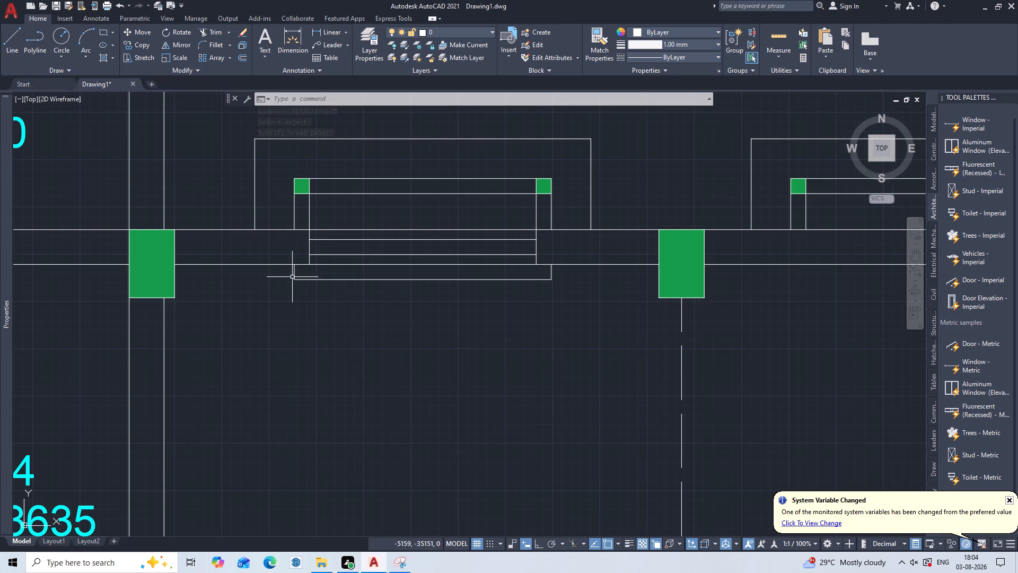
type("BR")
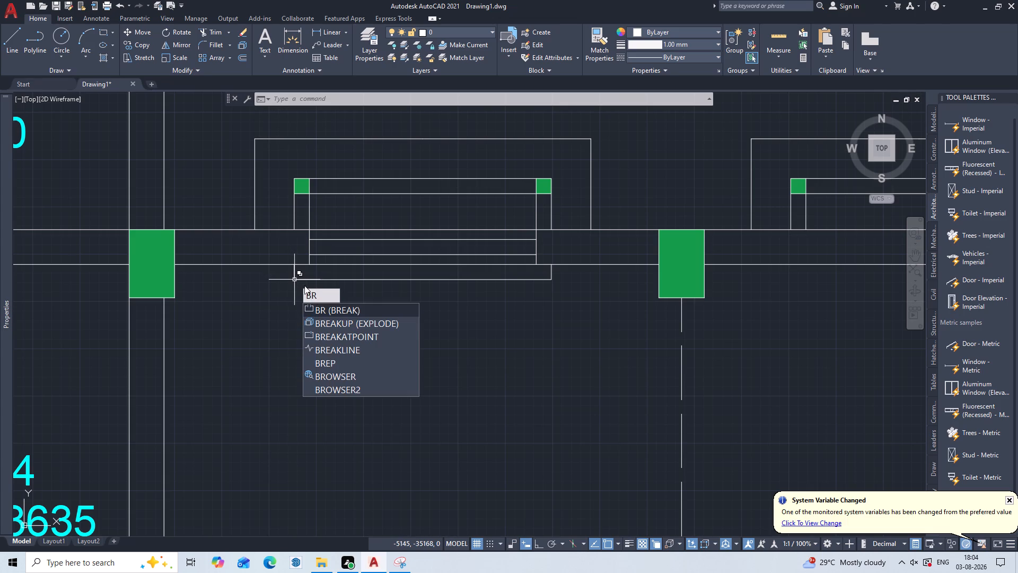
left_click(332, 342)
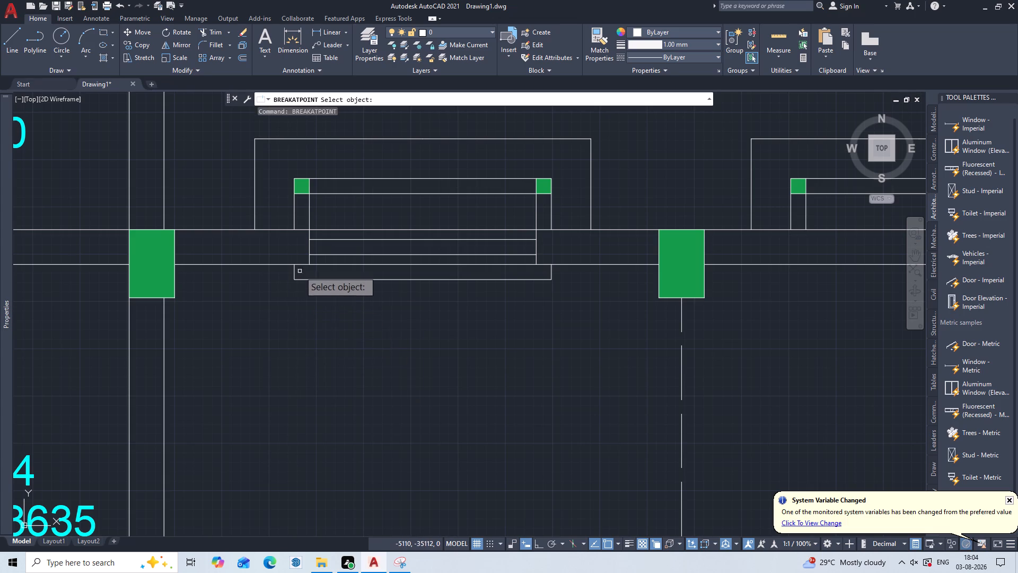
left_click(296, 265)
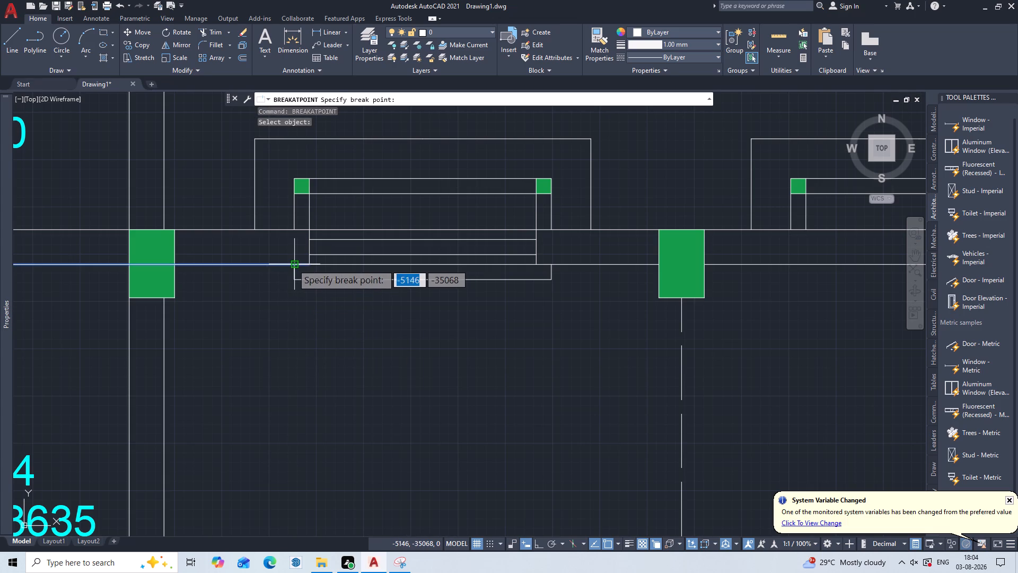
left_click(293, 264)
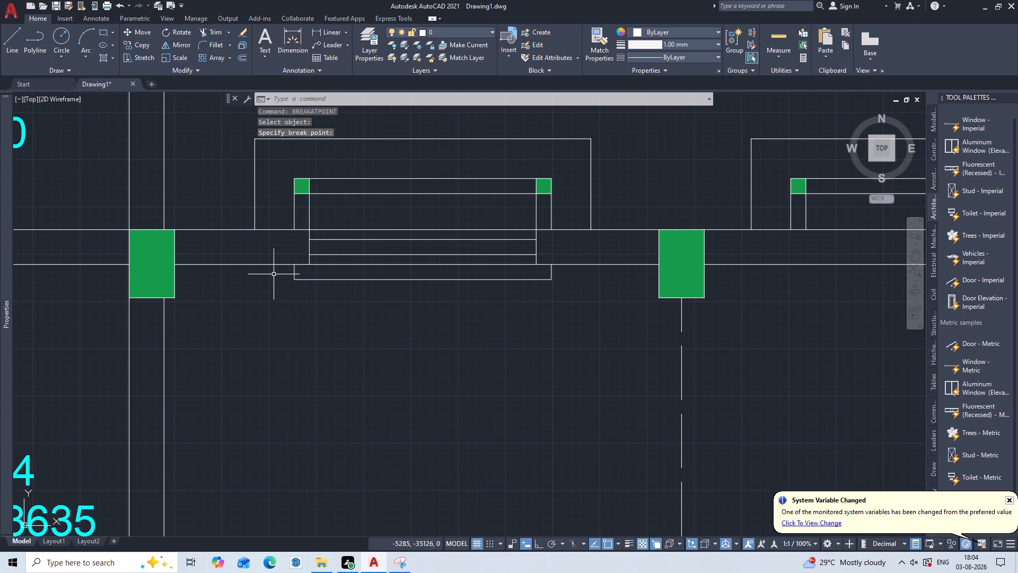
Break the wall's courtyard-side face line at both inner jambs of the window opening nearest Room-4.
type("BR")
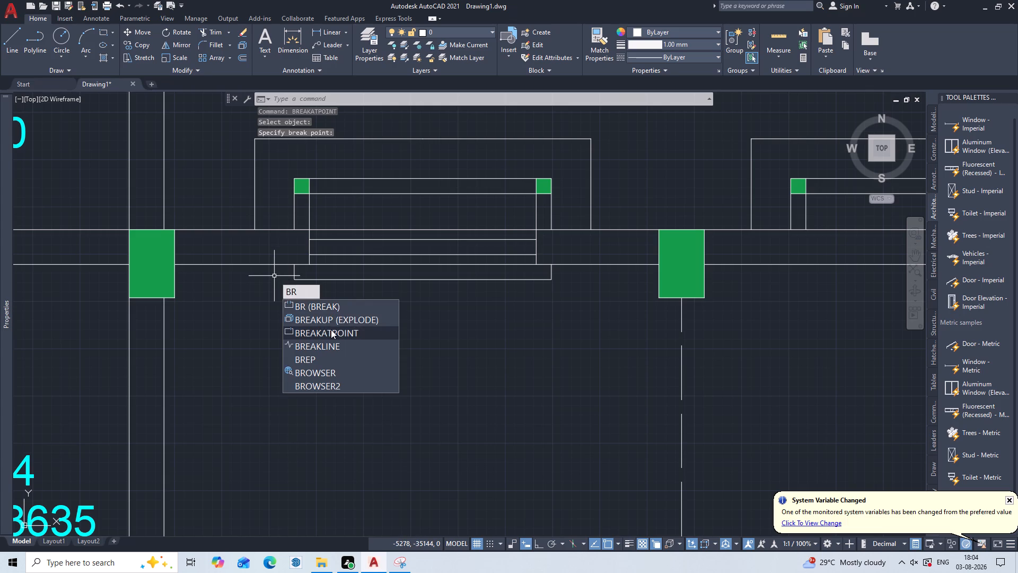
left_click(331, 329)
left_click(304, 228)
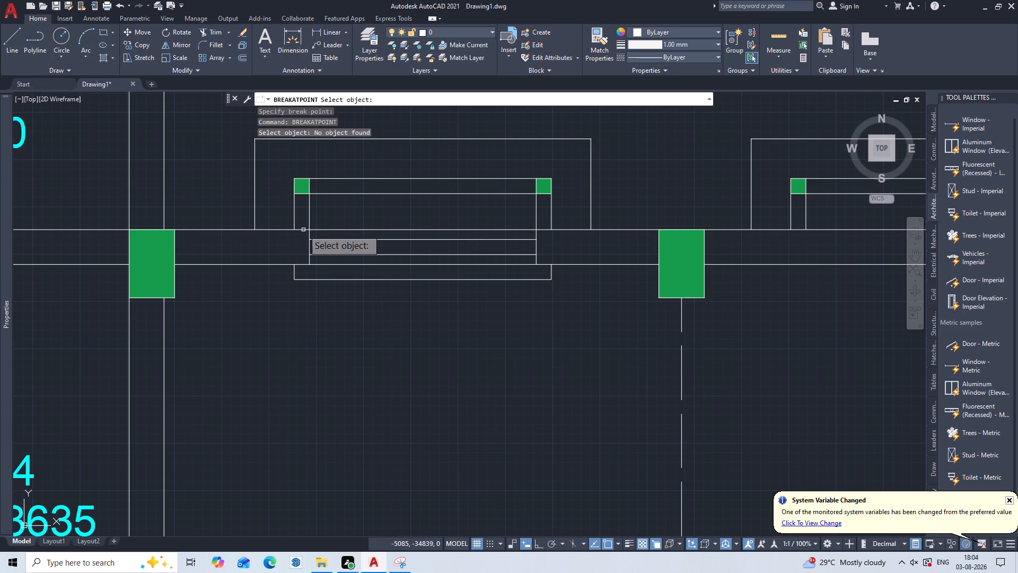
left_click(303, 230)
left_click(307, 231)
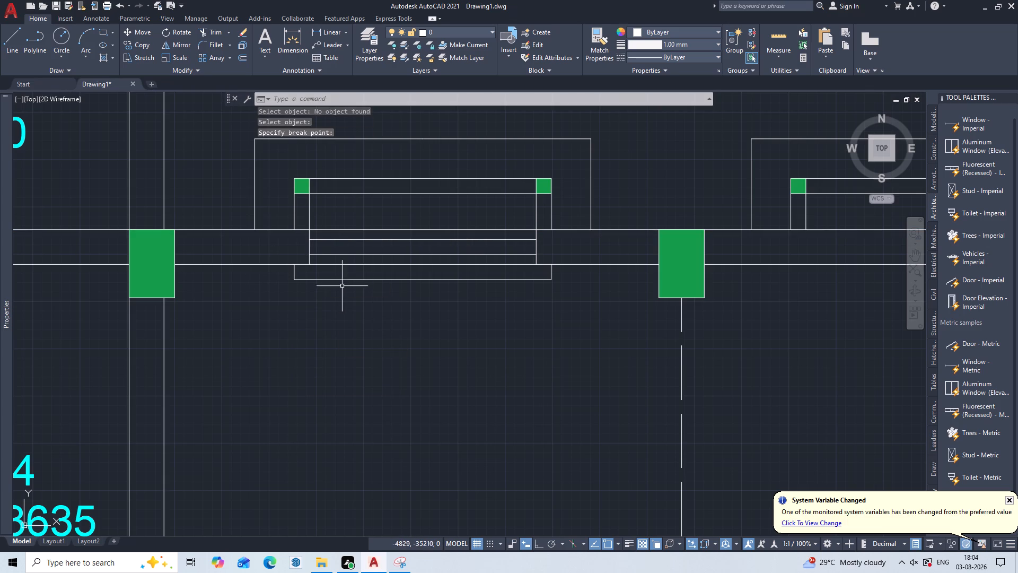
type("BR")
left_click(381, 343)
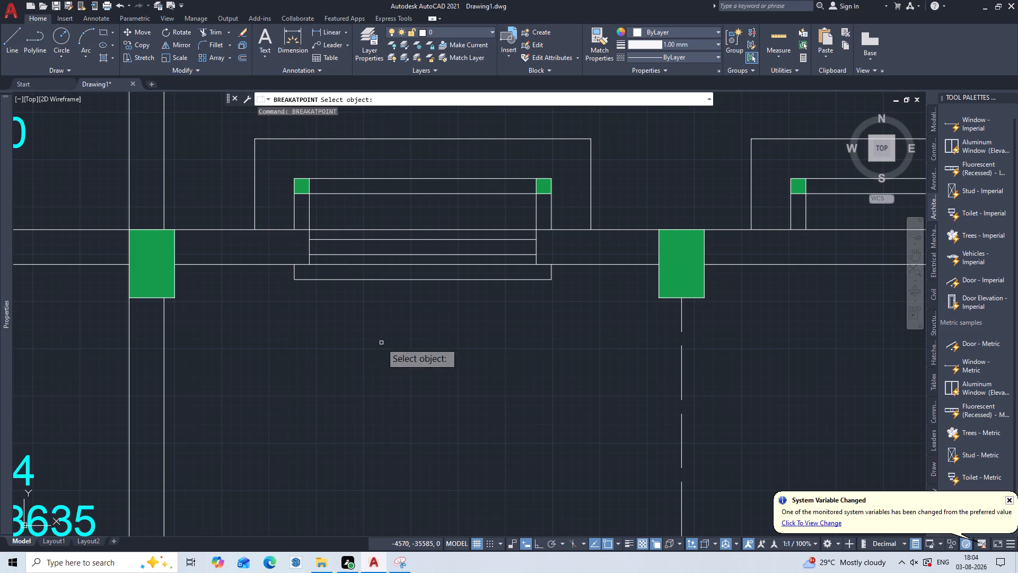
left_click(573, 229)
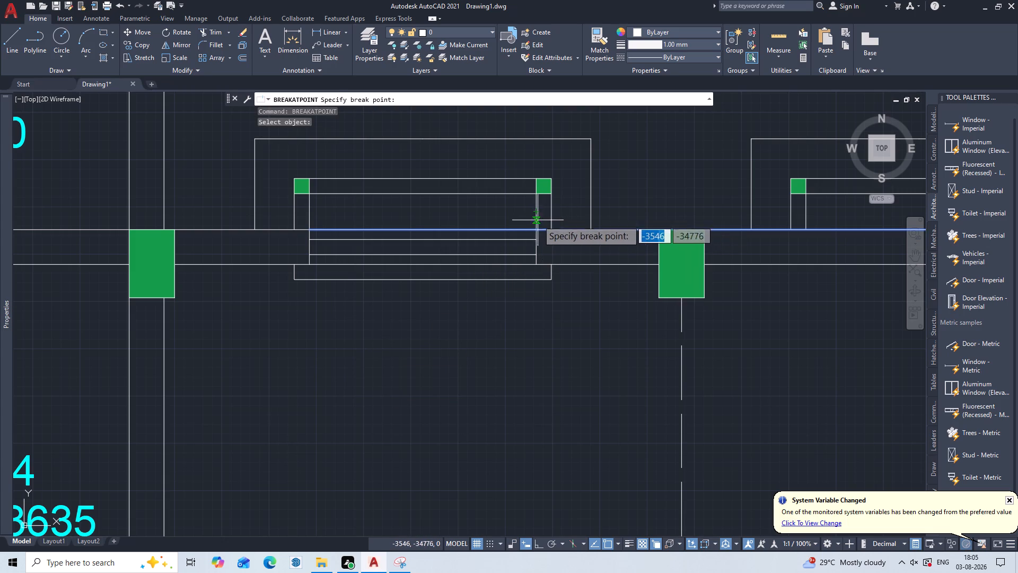
left_click(535, 229)
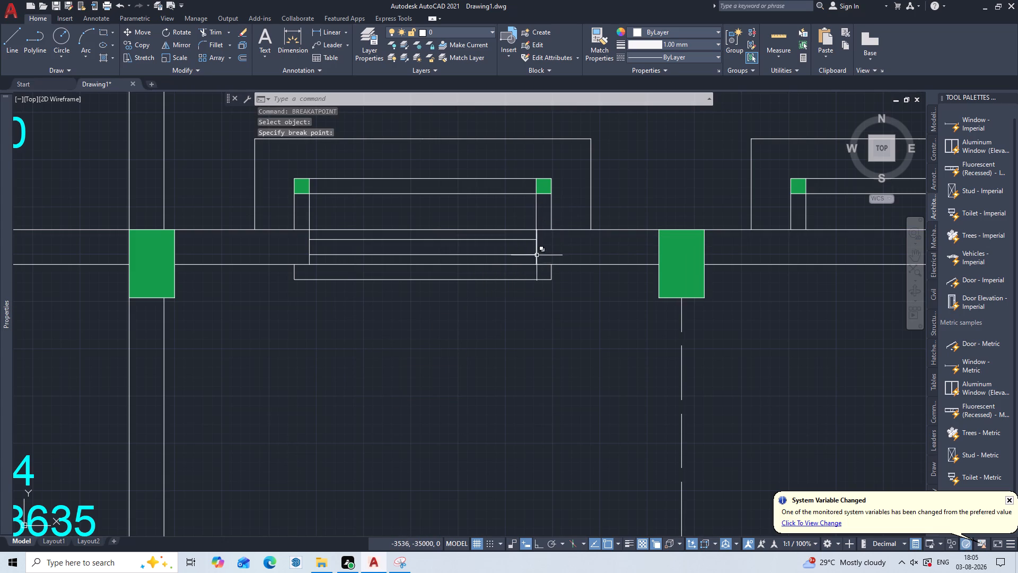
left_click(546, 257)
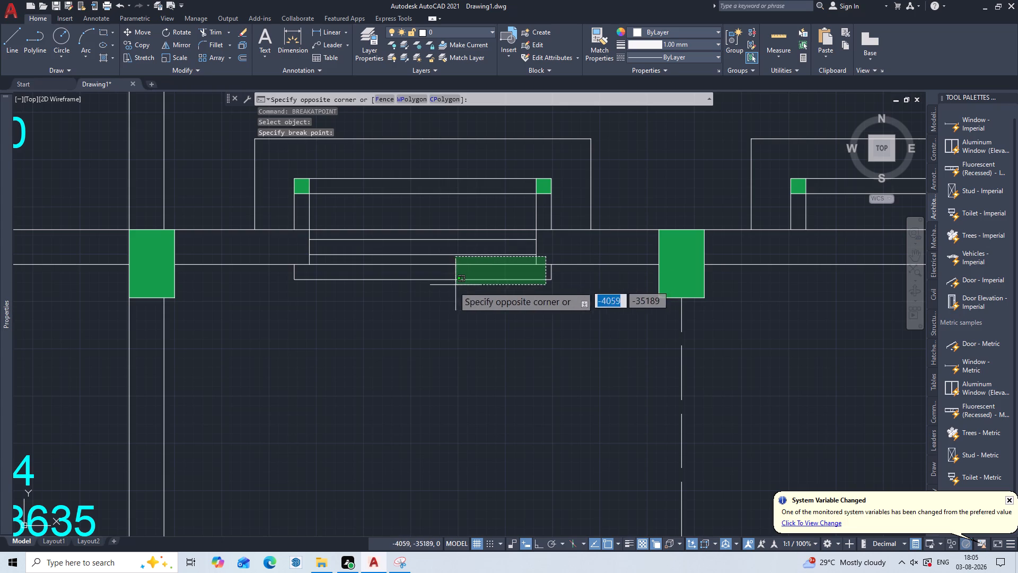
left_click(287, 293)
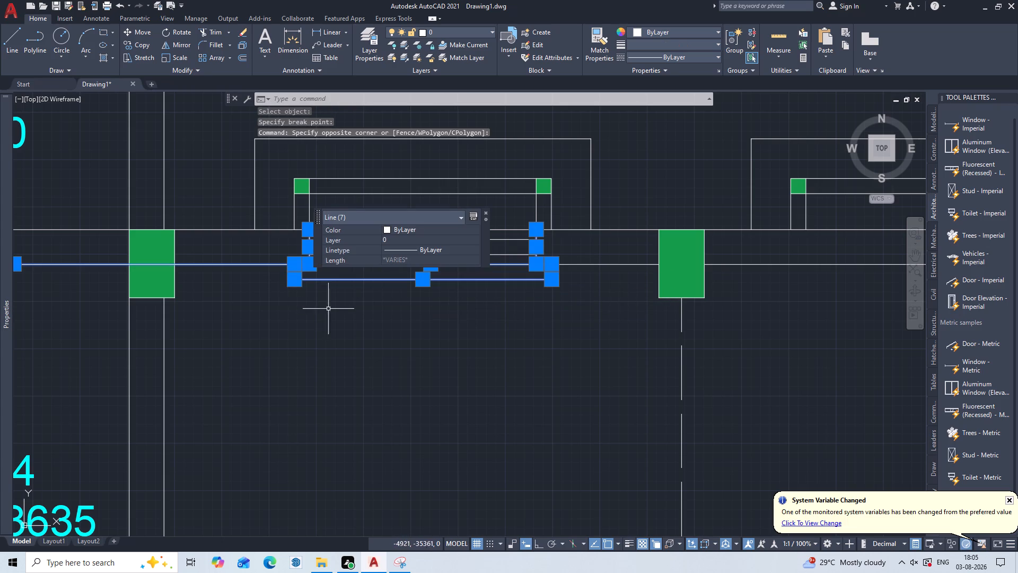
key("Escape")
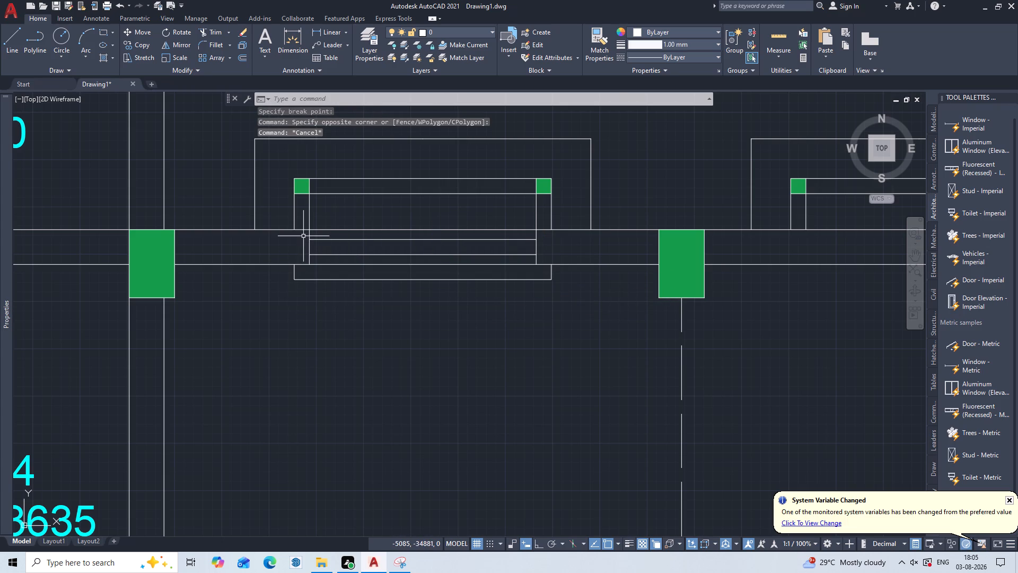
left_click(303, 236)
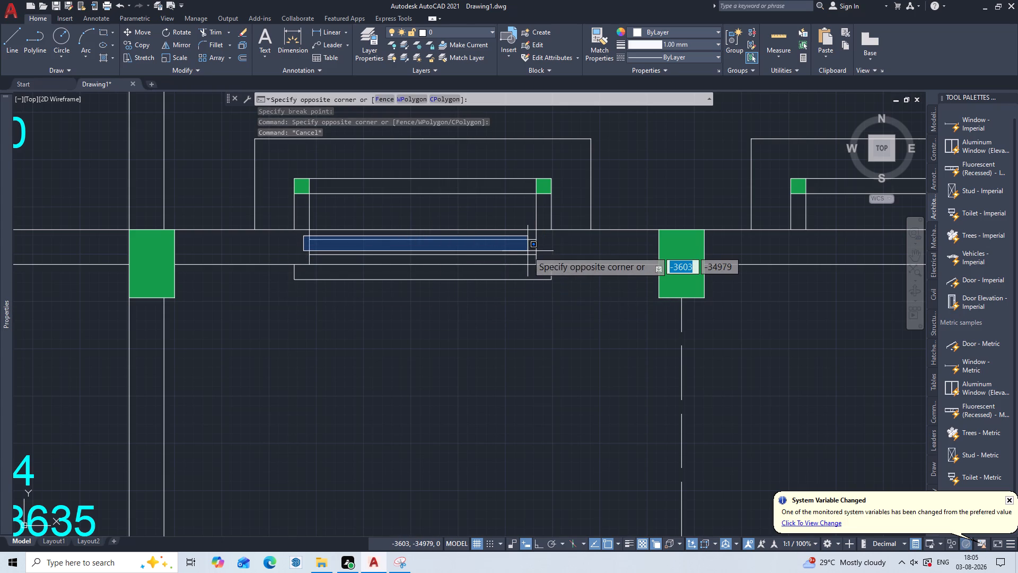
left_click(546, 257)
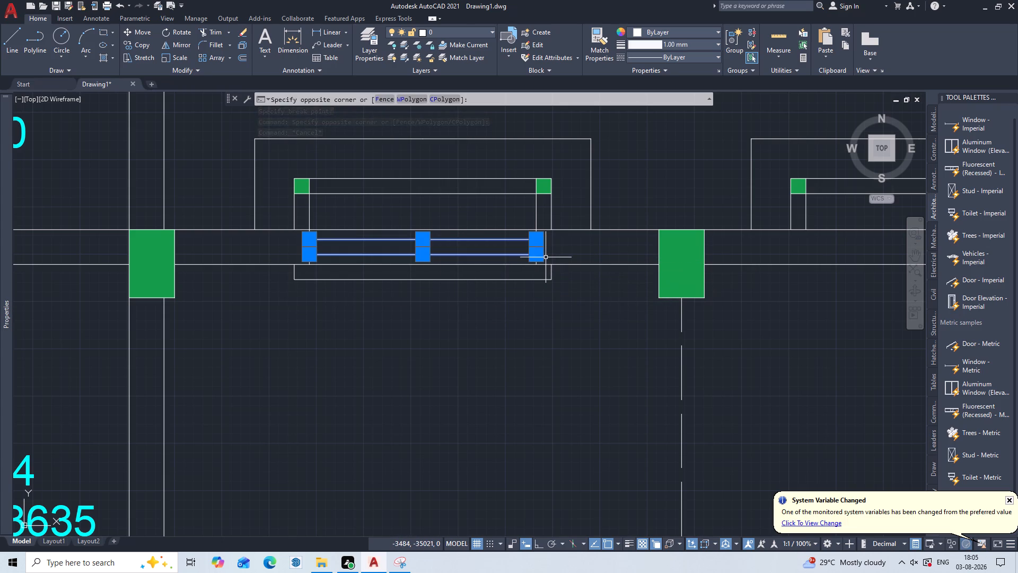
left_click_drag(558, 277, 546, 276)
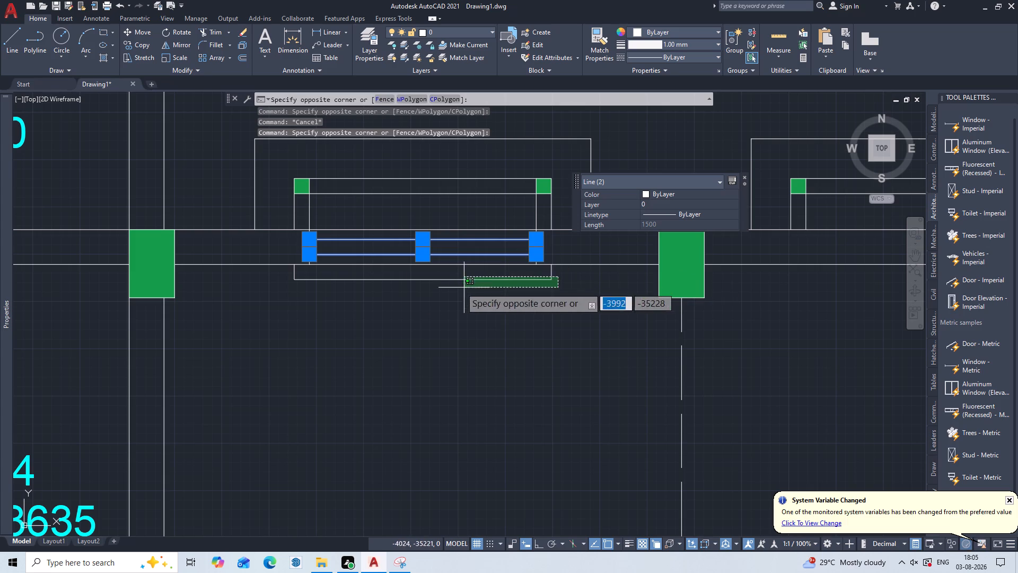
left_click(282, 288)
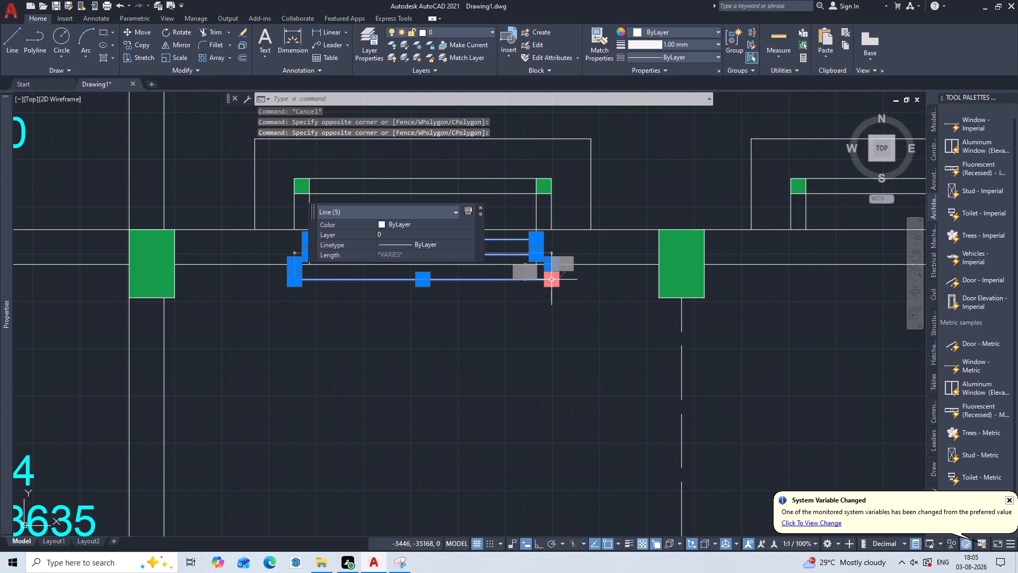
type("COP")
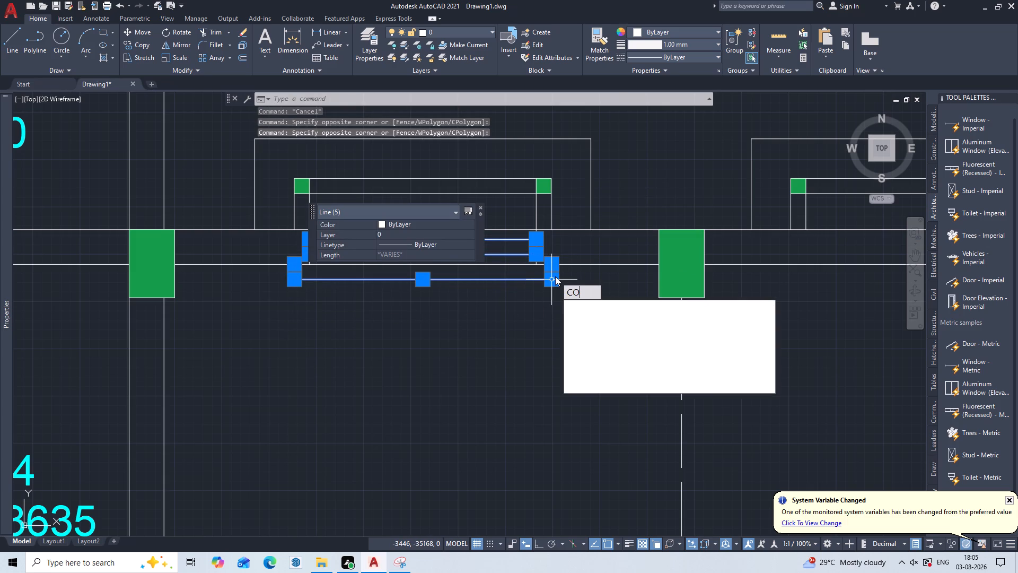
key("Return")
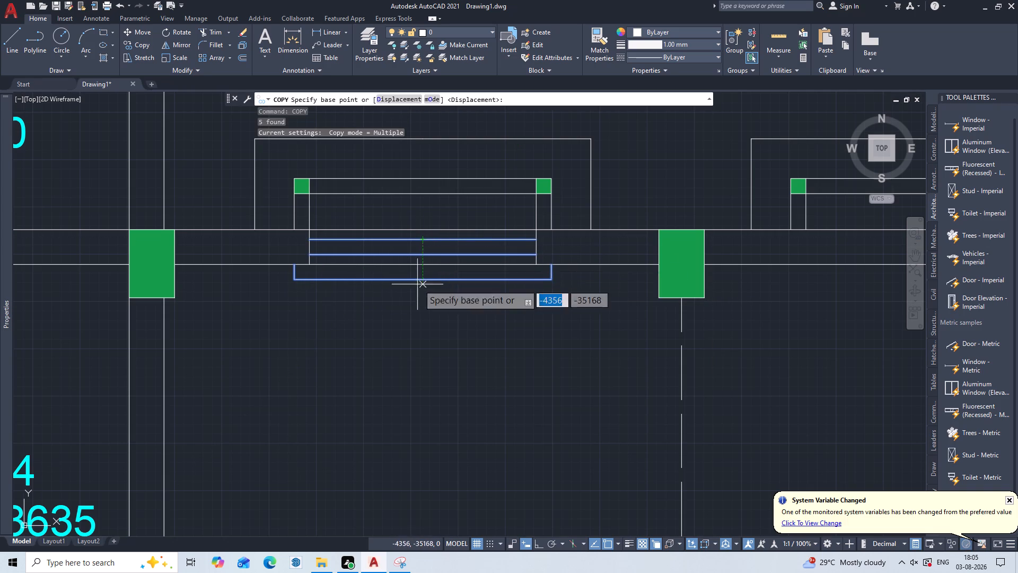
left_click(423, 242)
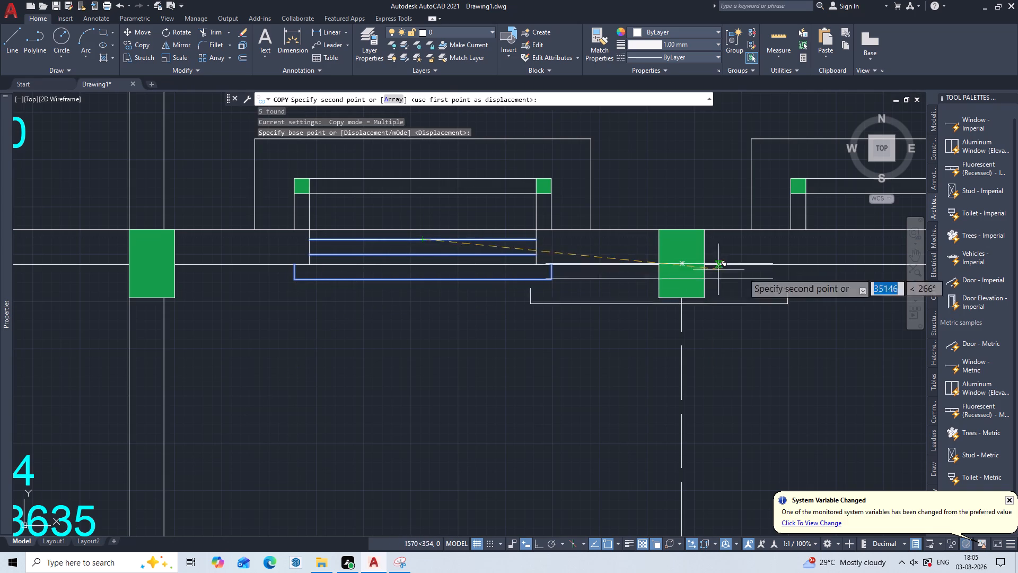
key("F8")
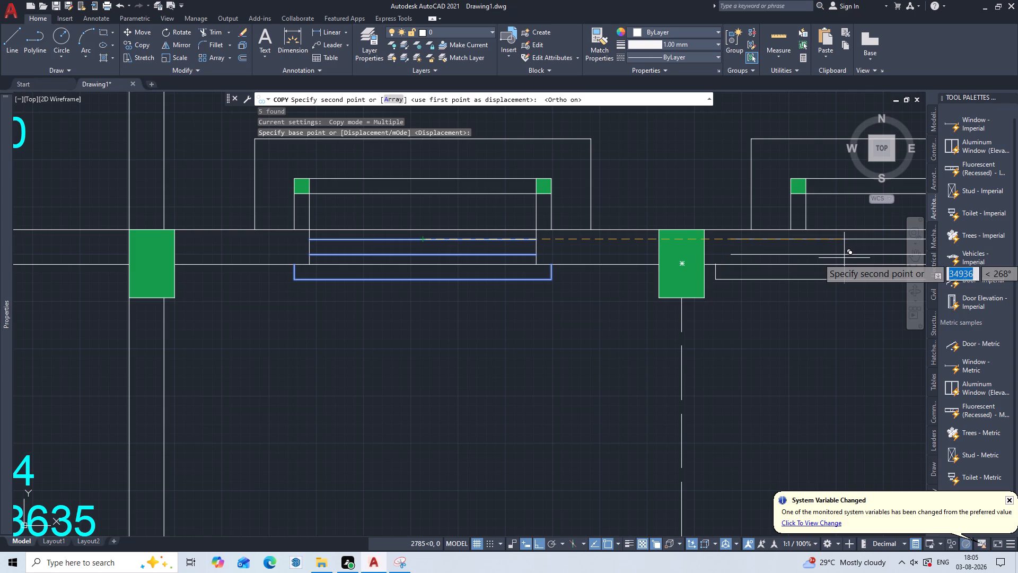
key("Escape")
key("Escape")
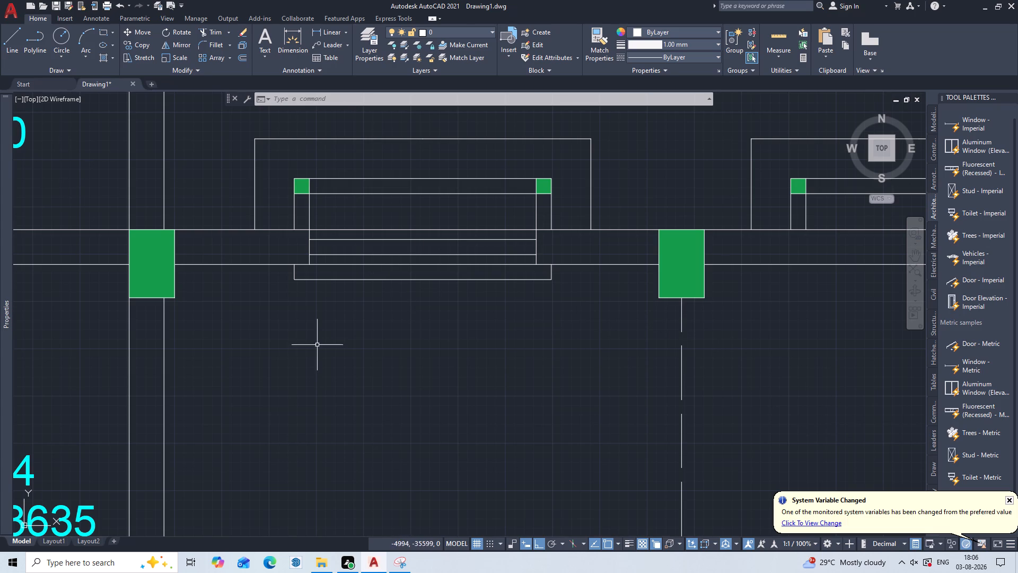
Copy the complete window linework and inner projection from the opening nearest Room-4 to the other two courtyard-wall projections, aligning at their matching inner jamb corners.
left_click(303, 224)
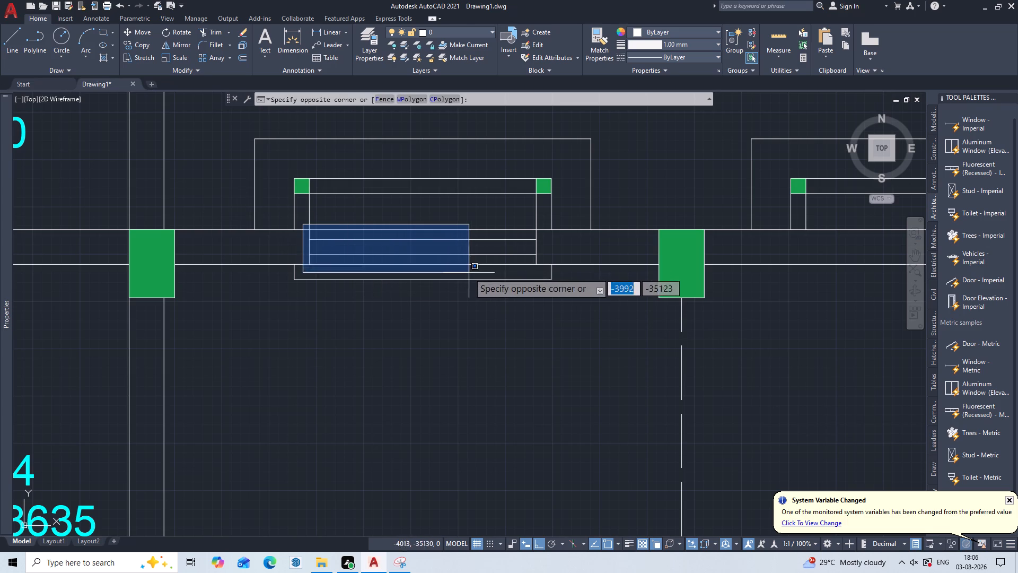
left_click(541, 271)
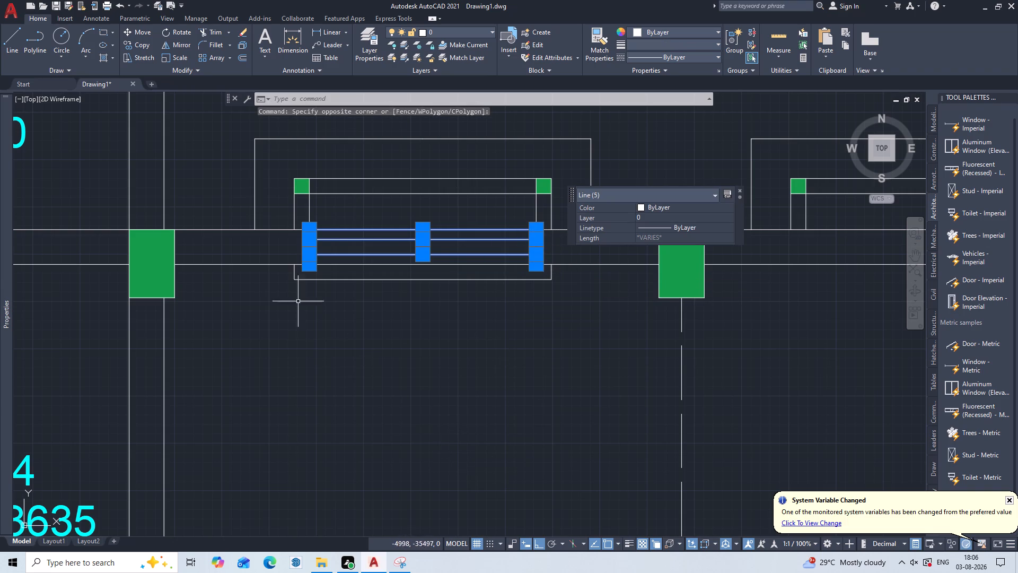
left_click_drag(292, 258, 299, 264)
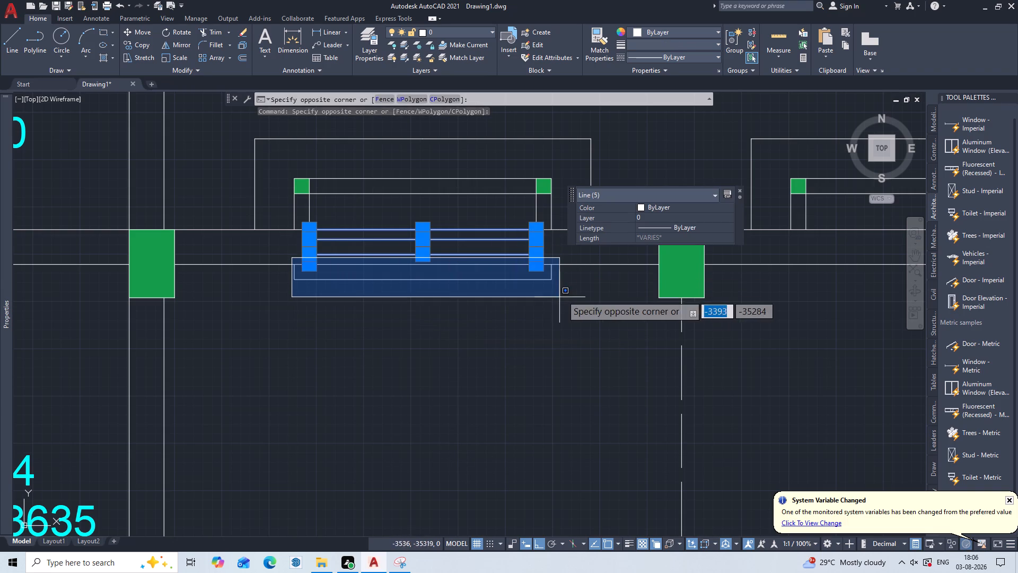
left_click(552, 297)
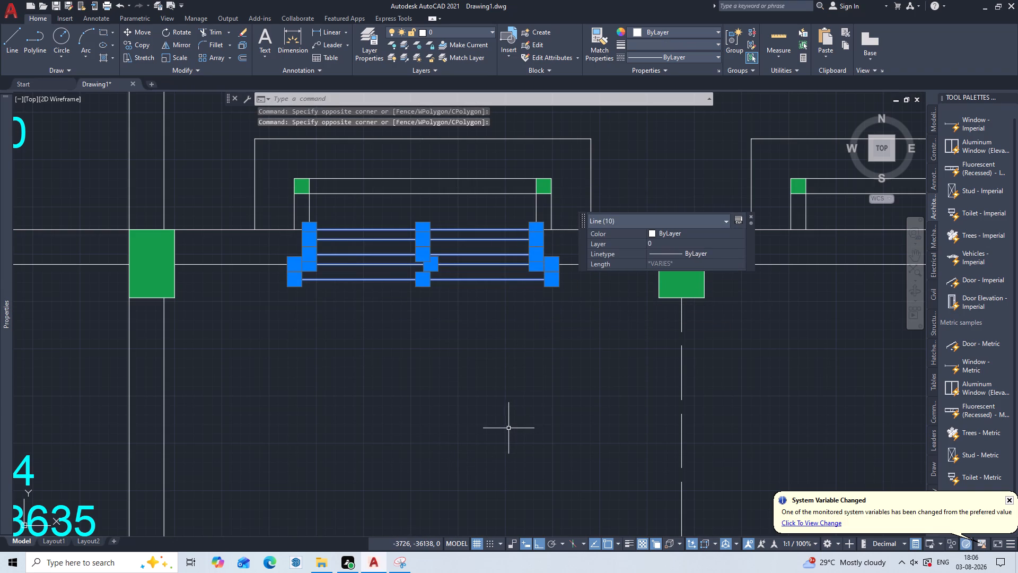
key("c")
key("o")
key("p")
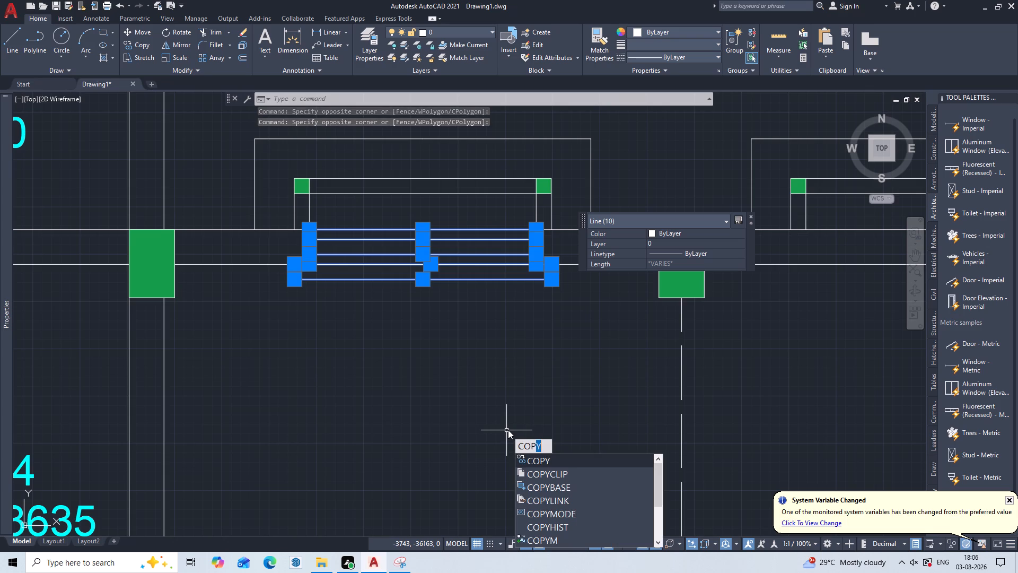
key("Return")
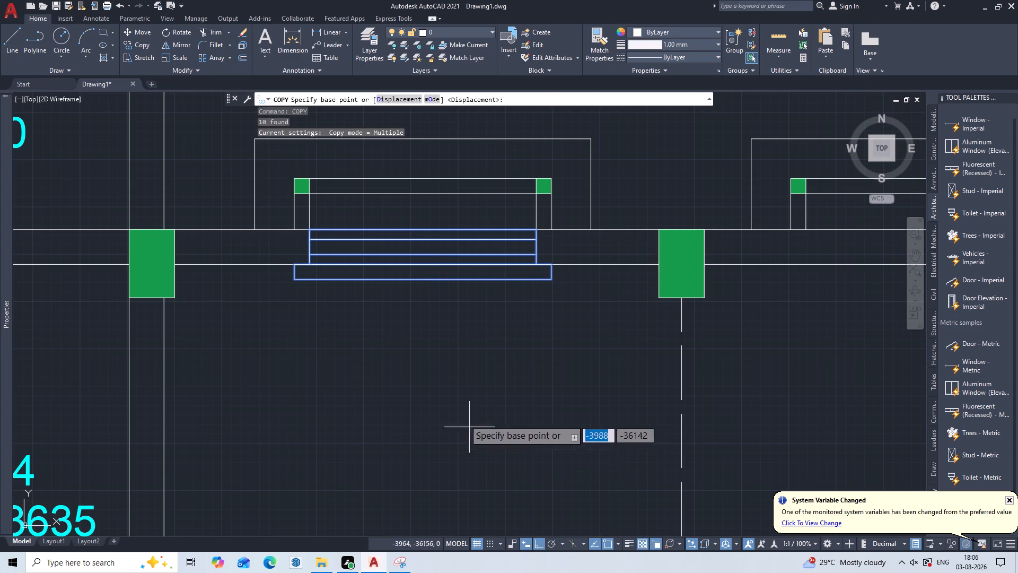
left_click(308, 225)
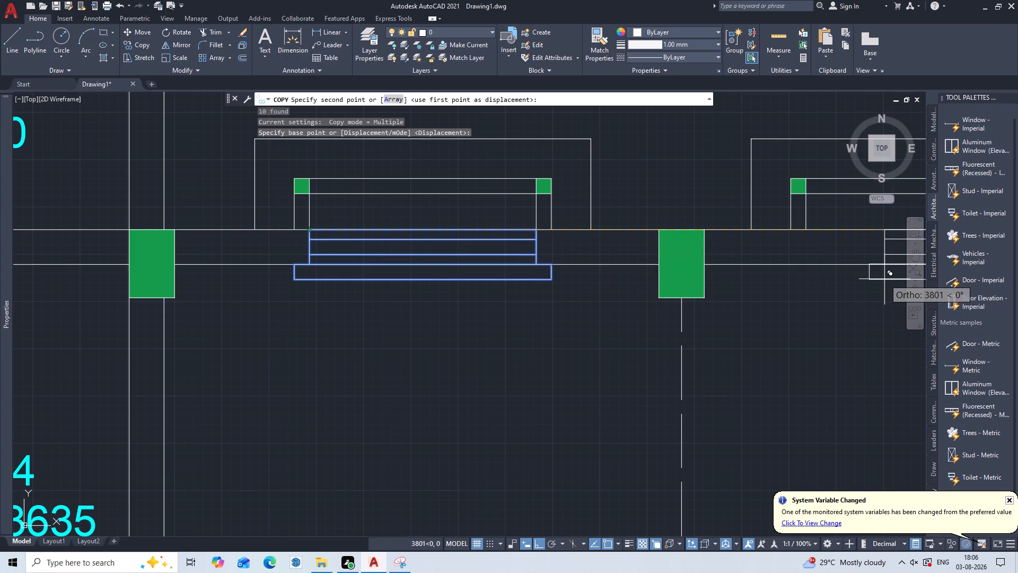
scroll(884, 279, "down", 1)
middle_click_drag(884, 279, 464, 392)
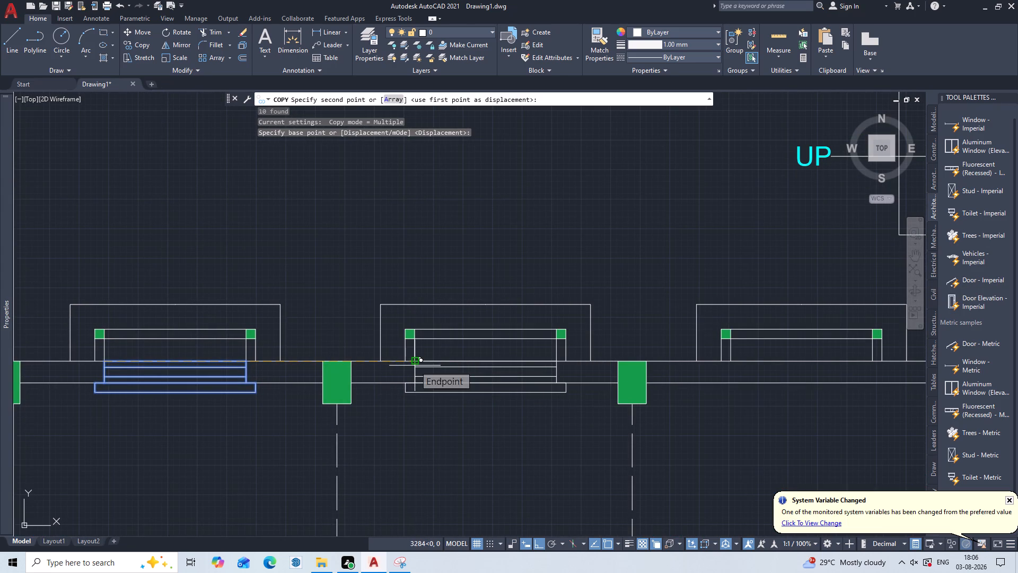
left_click(415, 366)
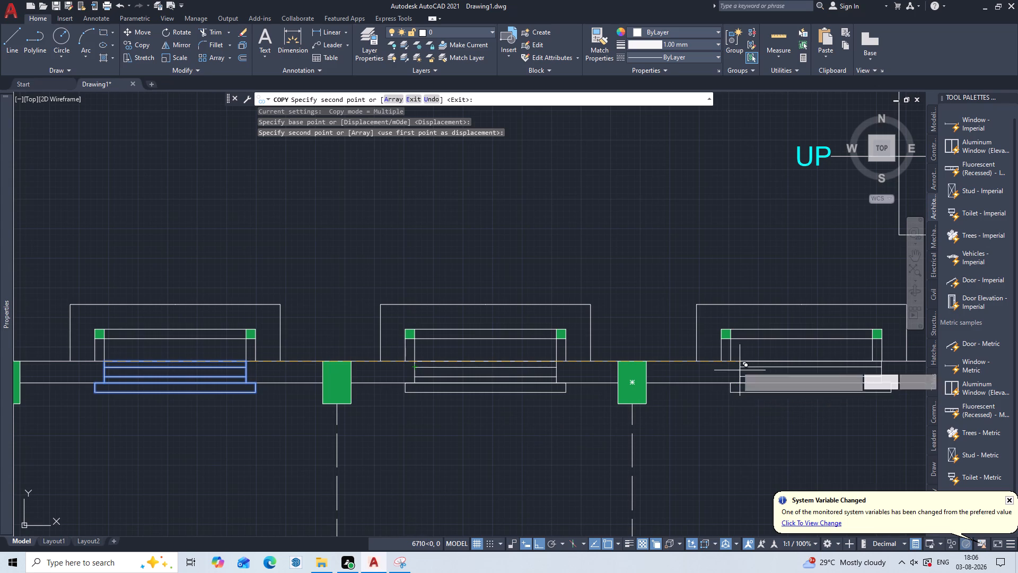
left_click(734, 360)
key("Escape")
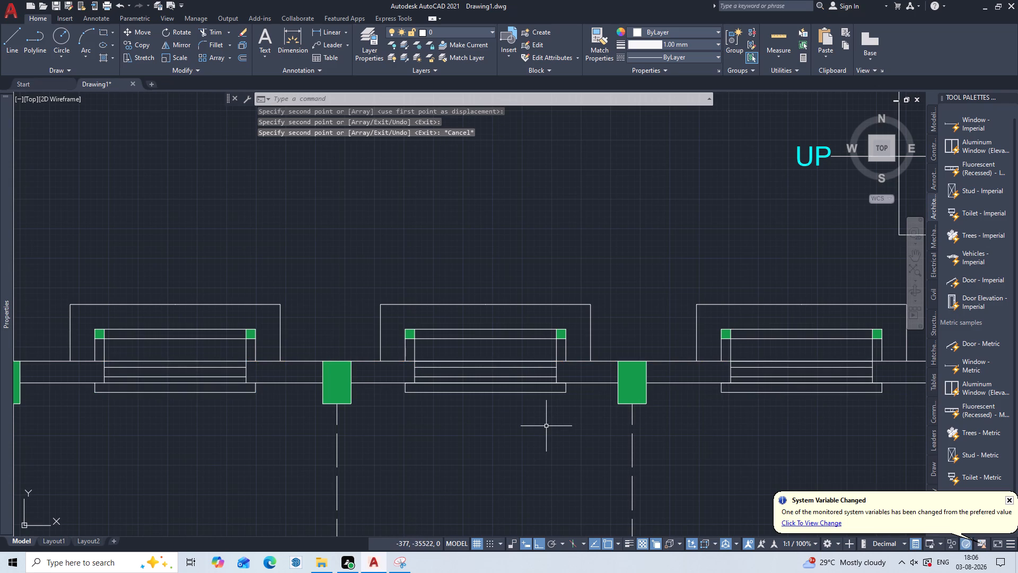
Inspect the three windows along the dining hall's courtyard wall up close and within the overall floor plan.
scroll(547, 426, "down", 2)
middle_click_drag(532, 442, 561, 402)
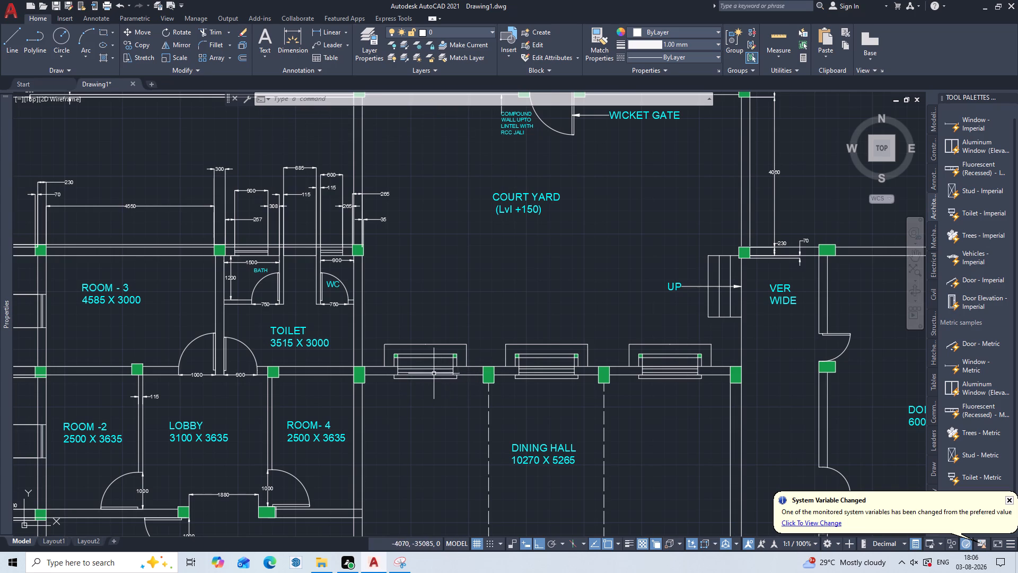
scroll(436, 365, "up", 3)
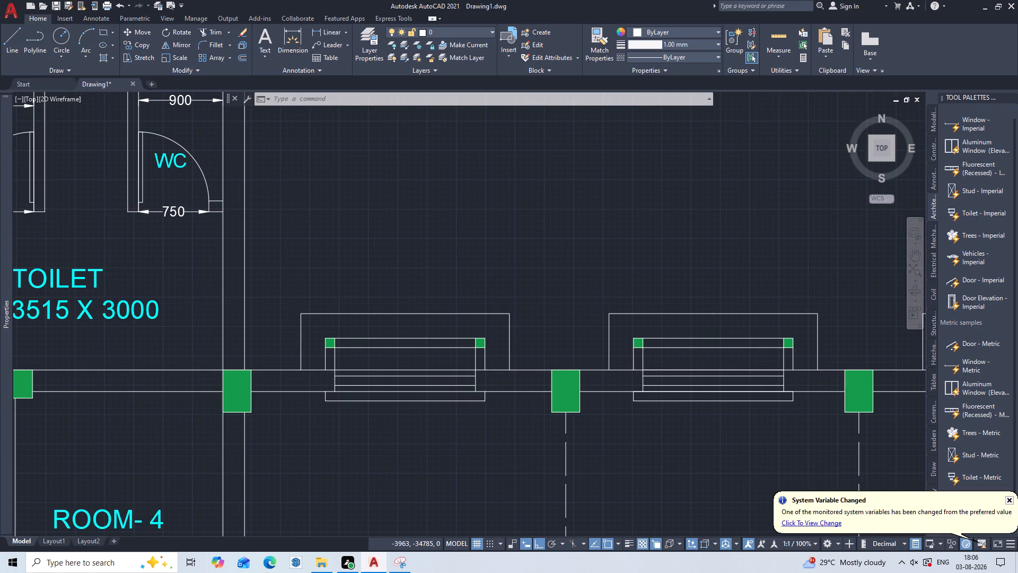
middle_click_drag(436, 365, 504, 405)
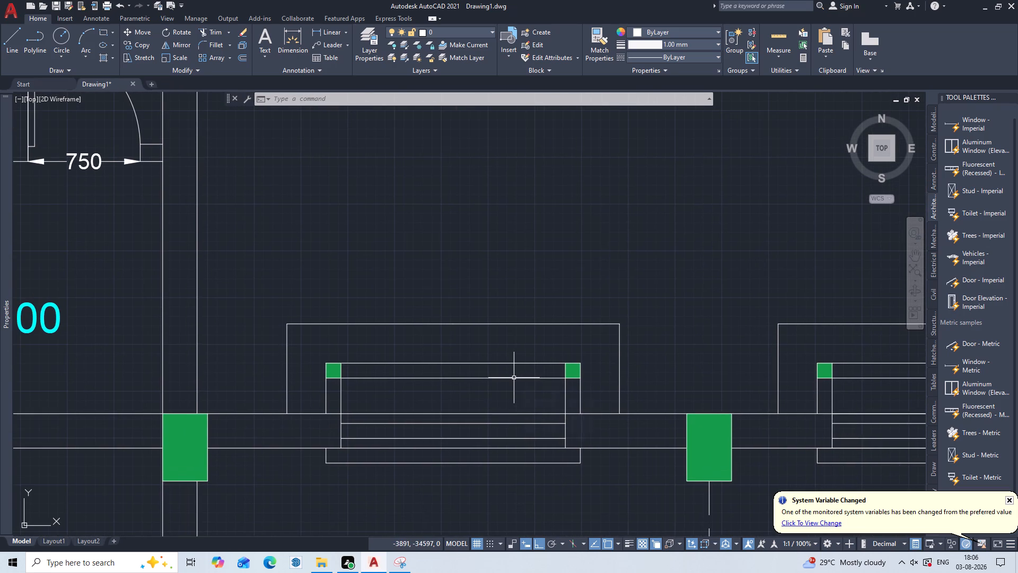
scroll(425, 413, "down", 1)
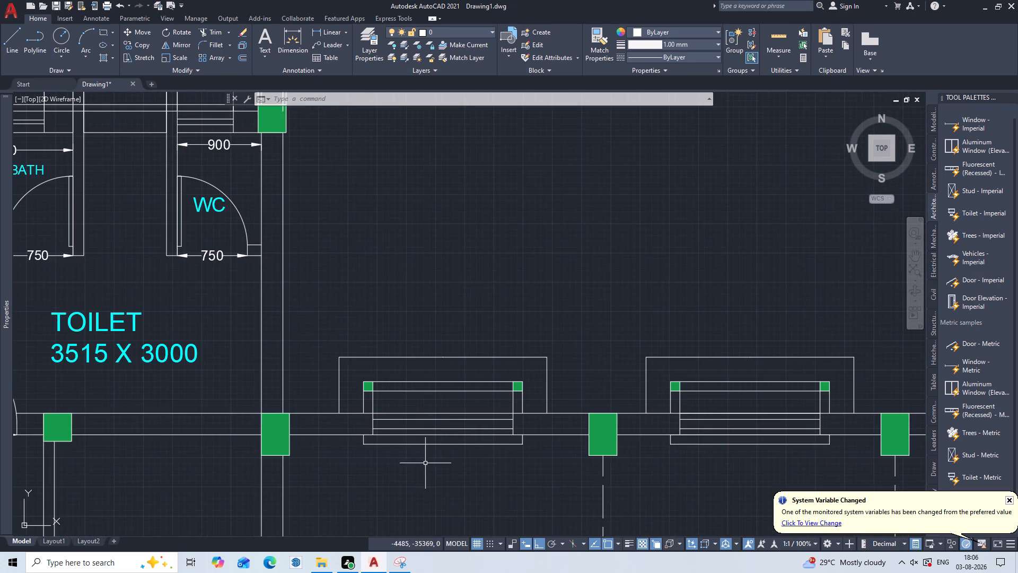
scroll(425, 463, "down", 3)
middle_click_drag(428, 464, 553, 349)
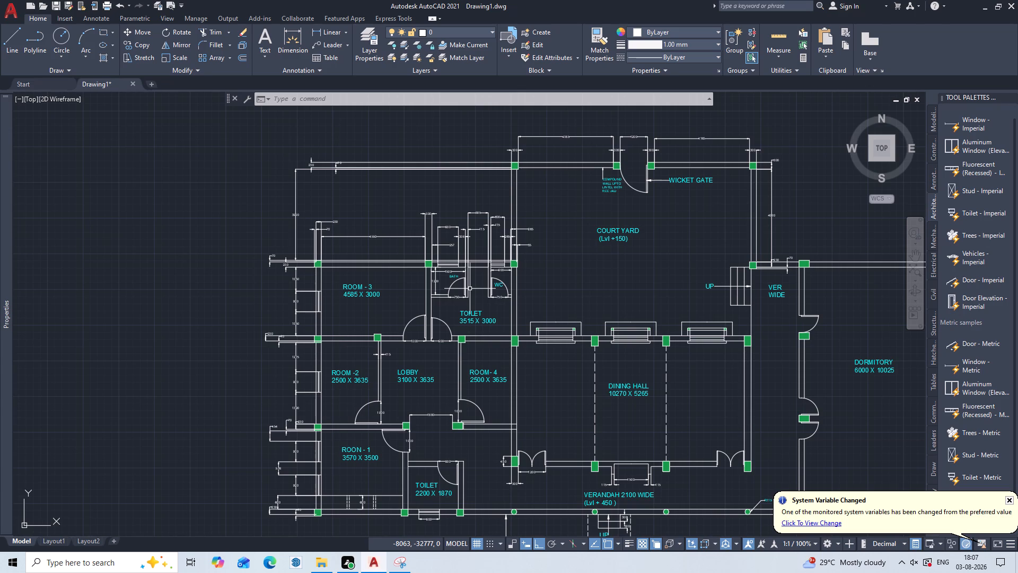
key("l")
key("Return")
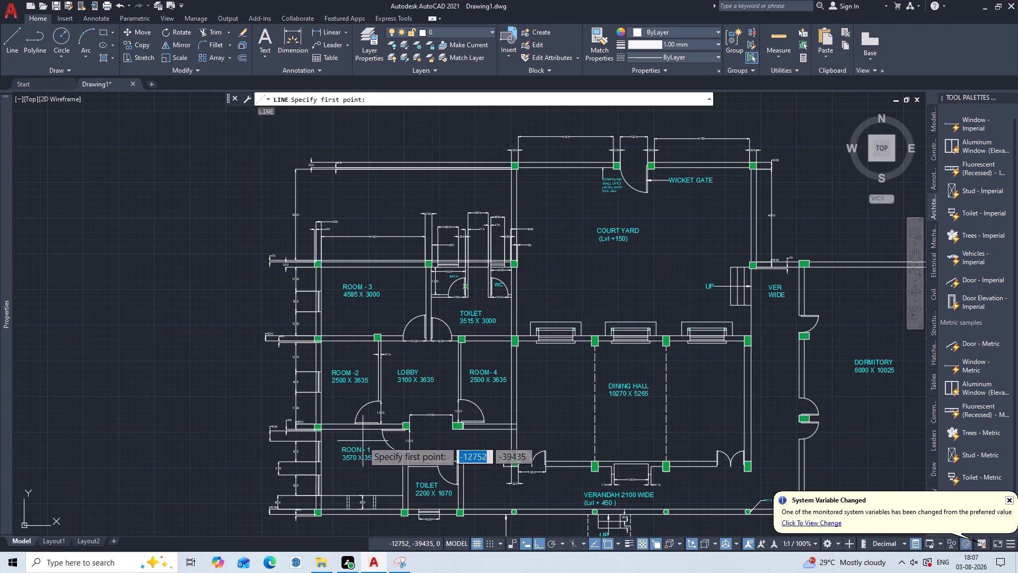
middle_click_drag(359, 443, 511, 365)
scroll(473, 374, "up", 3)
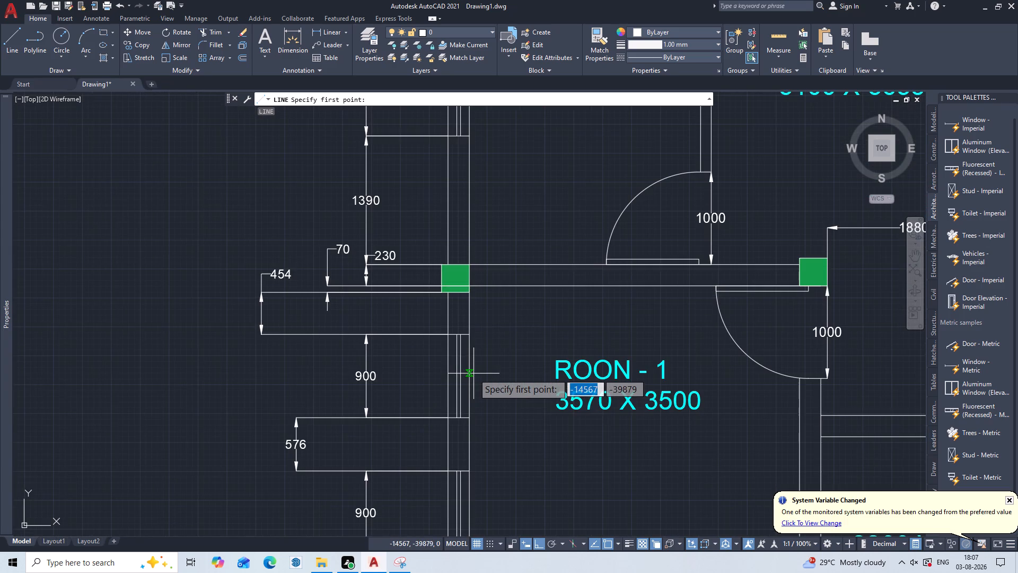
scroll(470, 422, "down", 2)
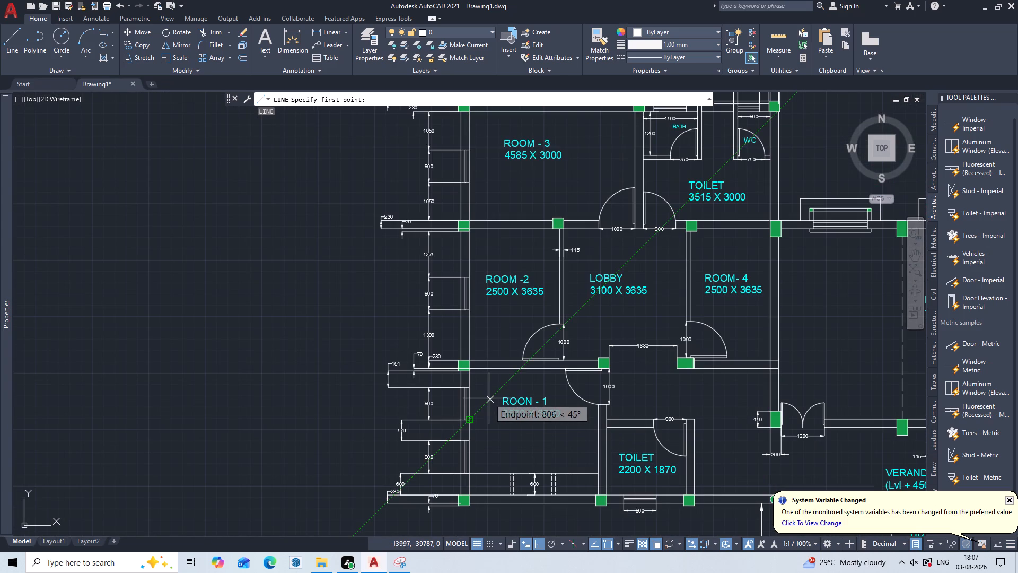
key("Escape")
Offset the outer face line of the west exterior wall alongside Roon-1 outward by 600.
key("o")
key("Return")
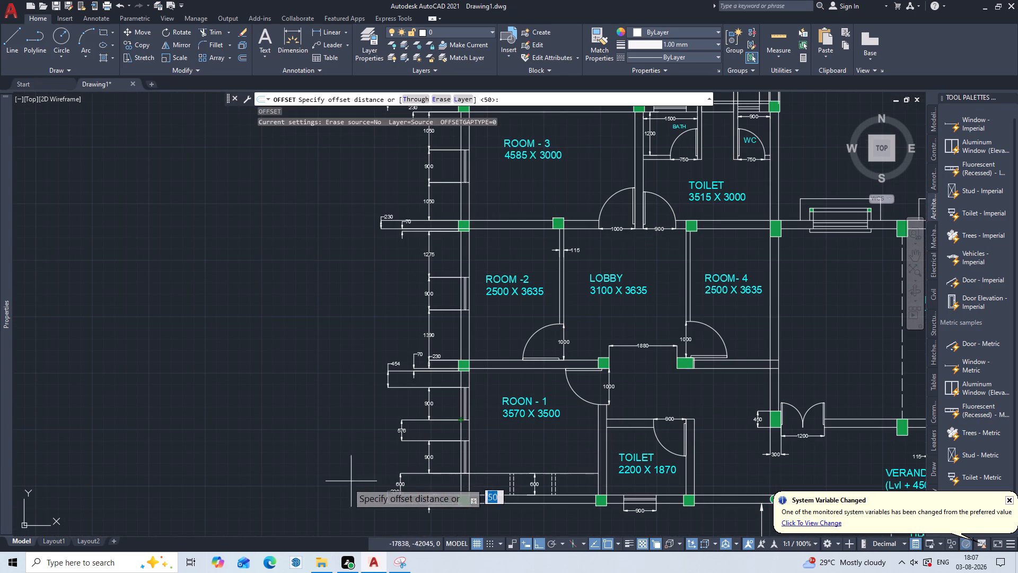
type("600")
key("Return")
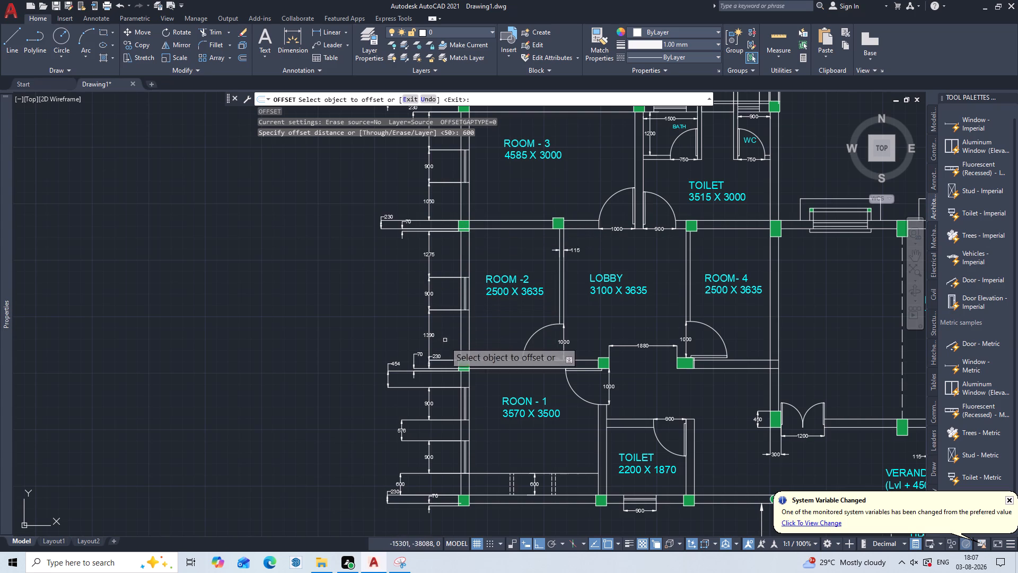
scroll(459, 497, "up", 2)
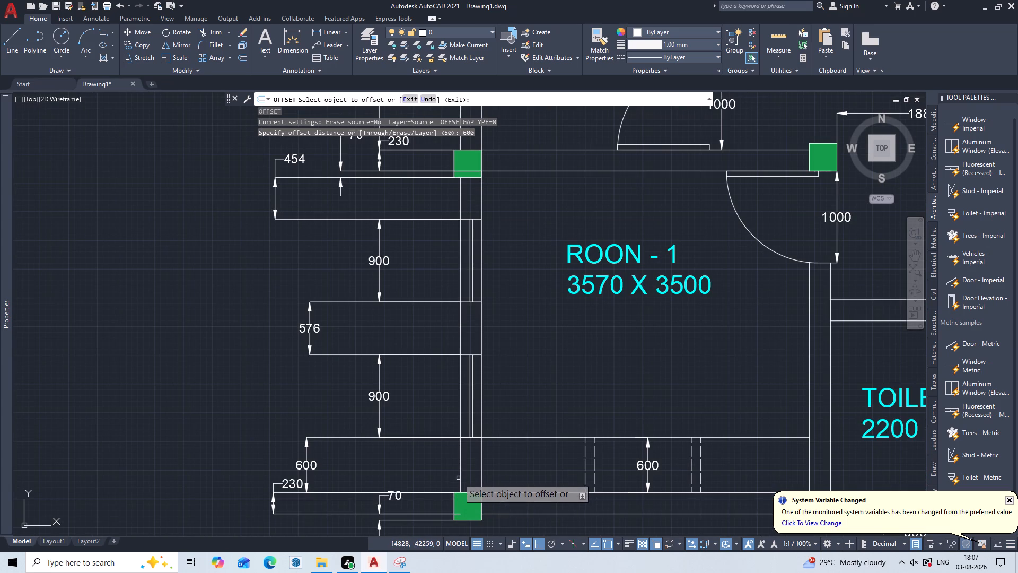
left_click(460, 479)
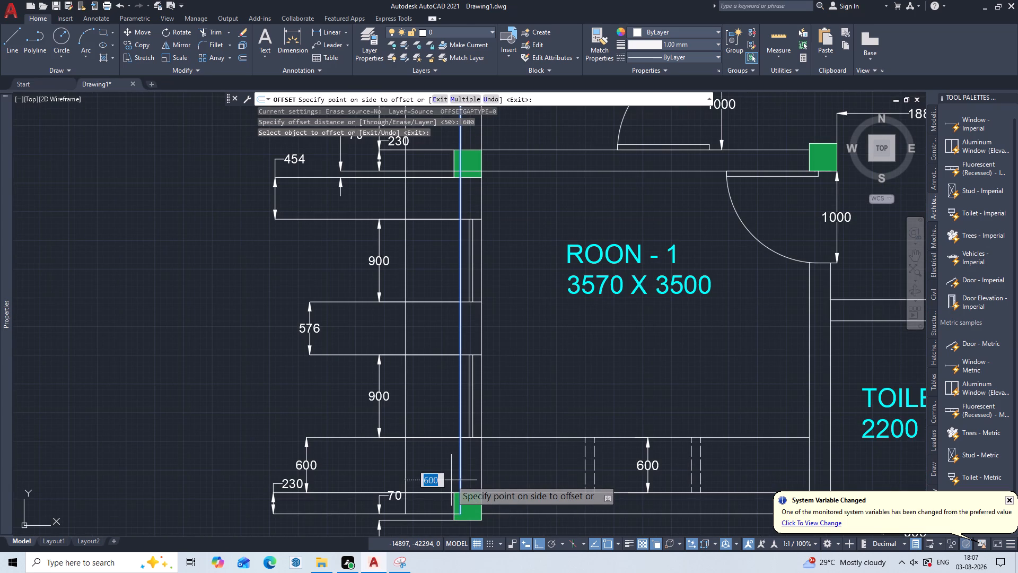
left_click(451, 480)
scroll(431, 473, "down", 1)
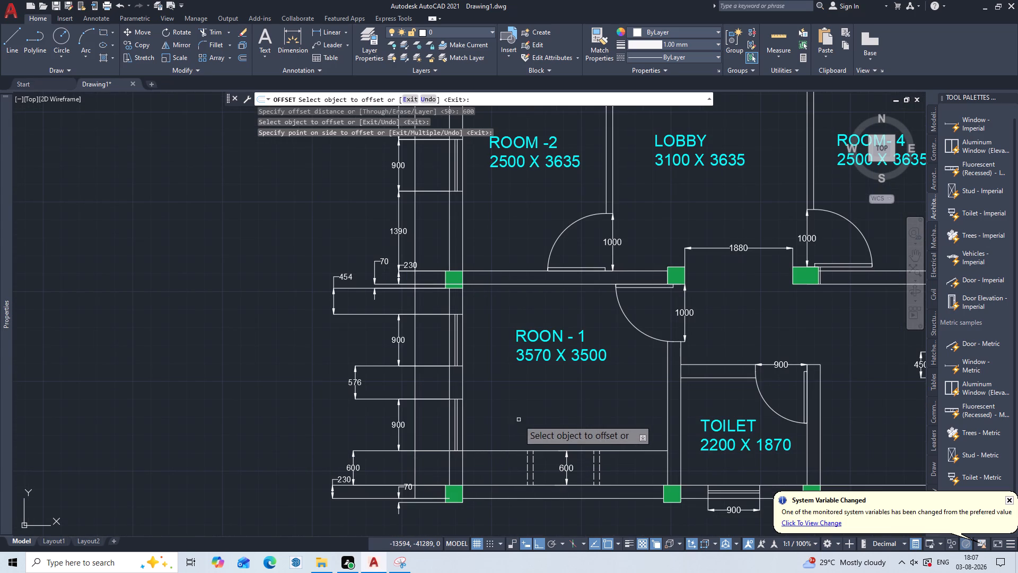
scroll(516, 413, "down", 2)
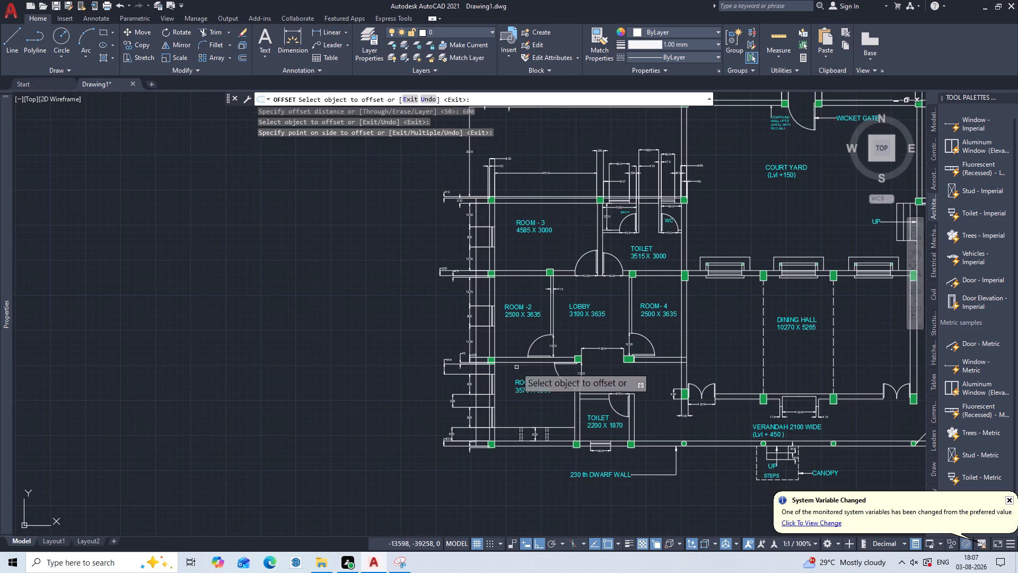
middle_click_drag(560, 221, 442, 278)
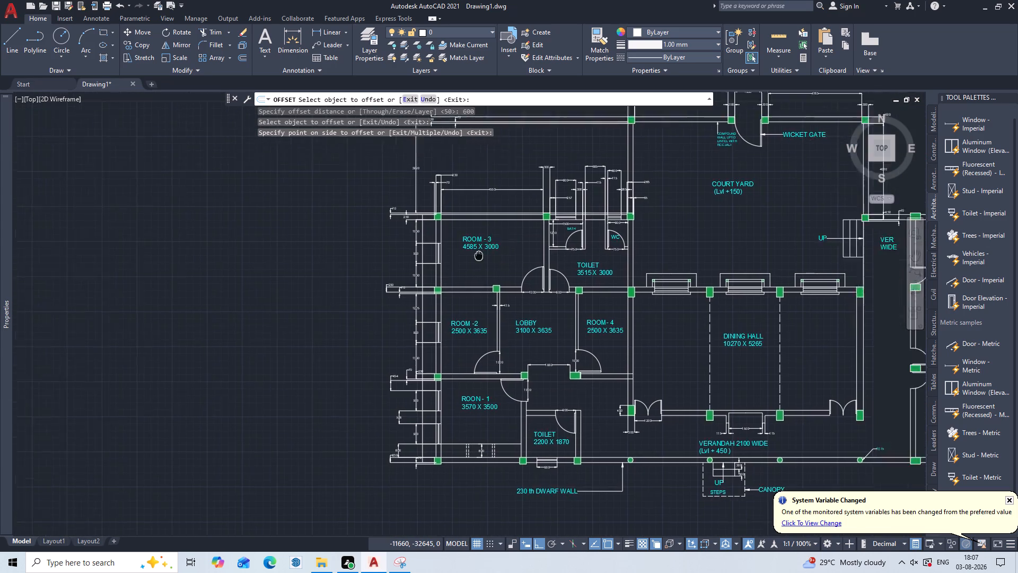
middle_click_drag(442, 278, 371, 343)
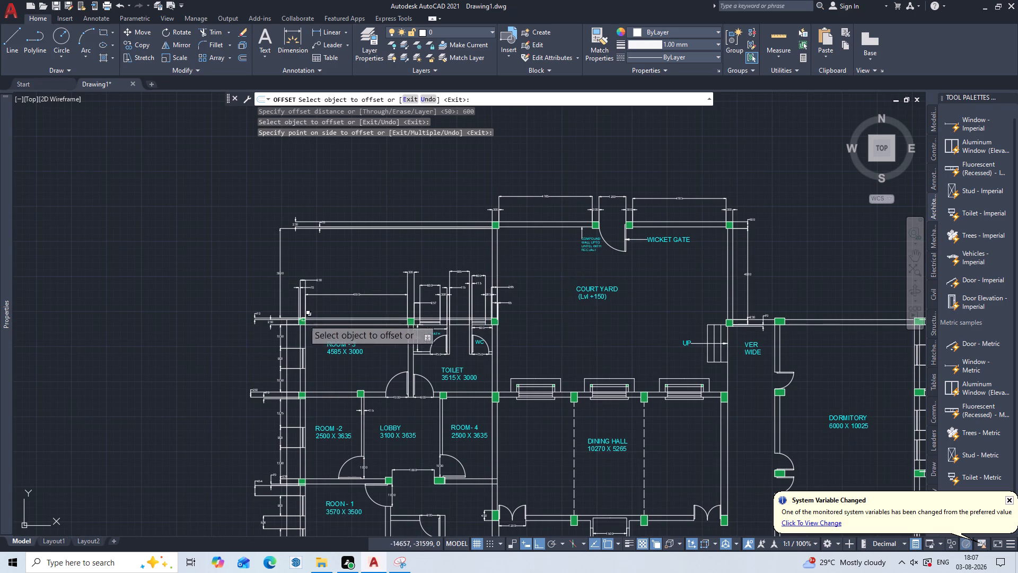
scroll(321, 314, "up", 3)
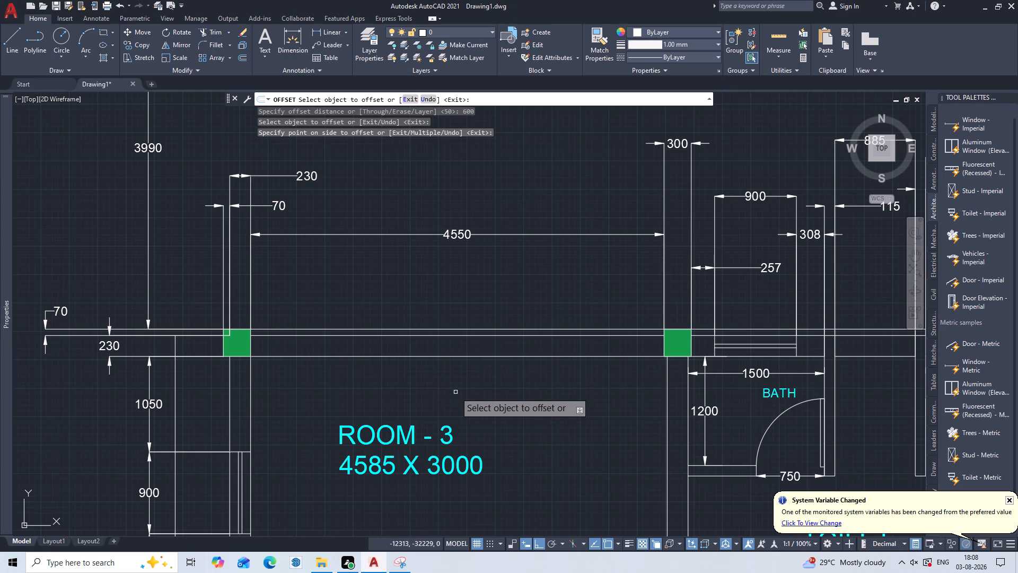
scroll(455, 392, "down", 2)
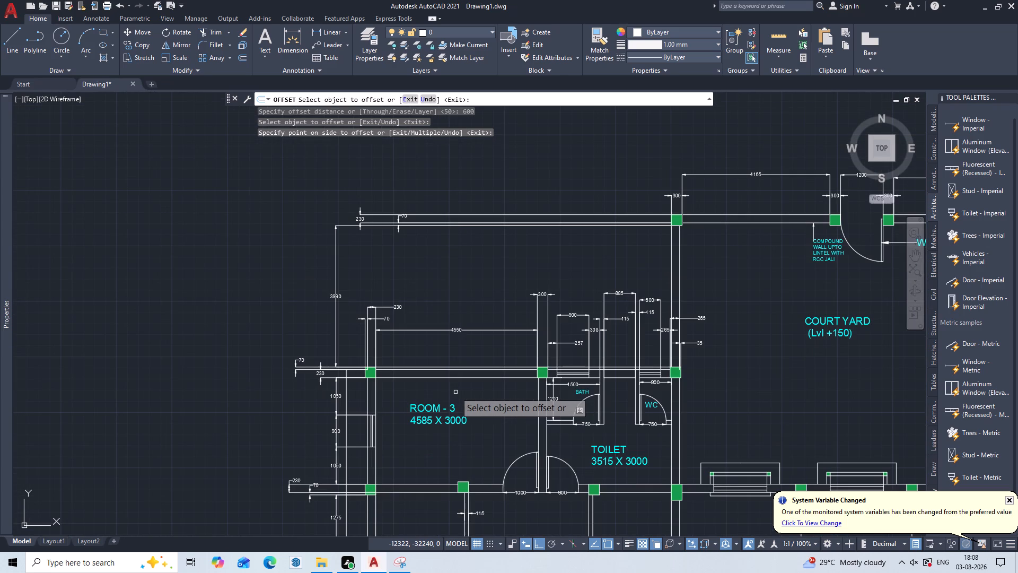
scroll(476, 365, "up", 2)
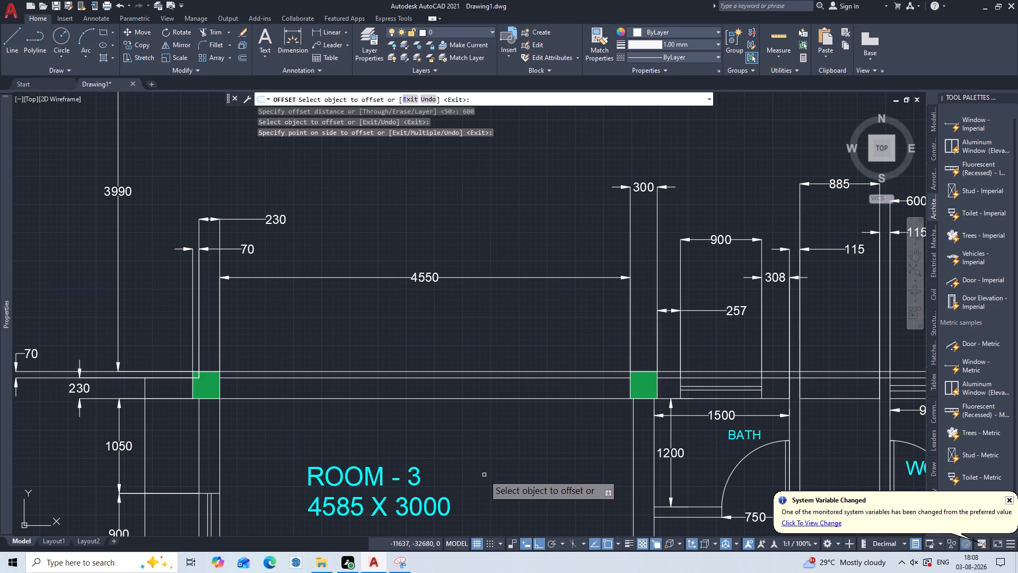
key("Escape")
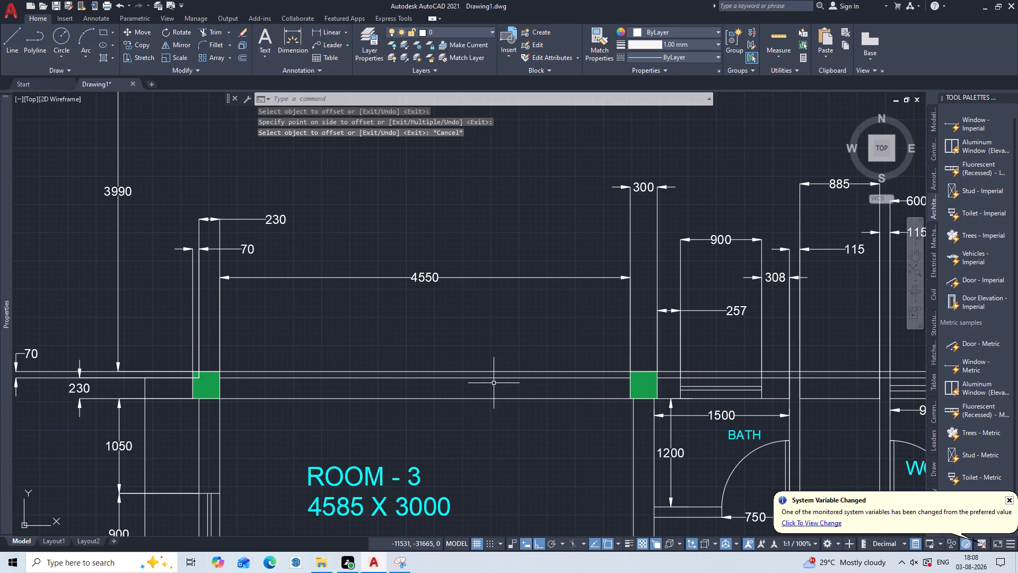
Check the overlapping wall and dimension lines along the outer side of Room-3's north wall by selecting them individually.
left_click(501, 378)
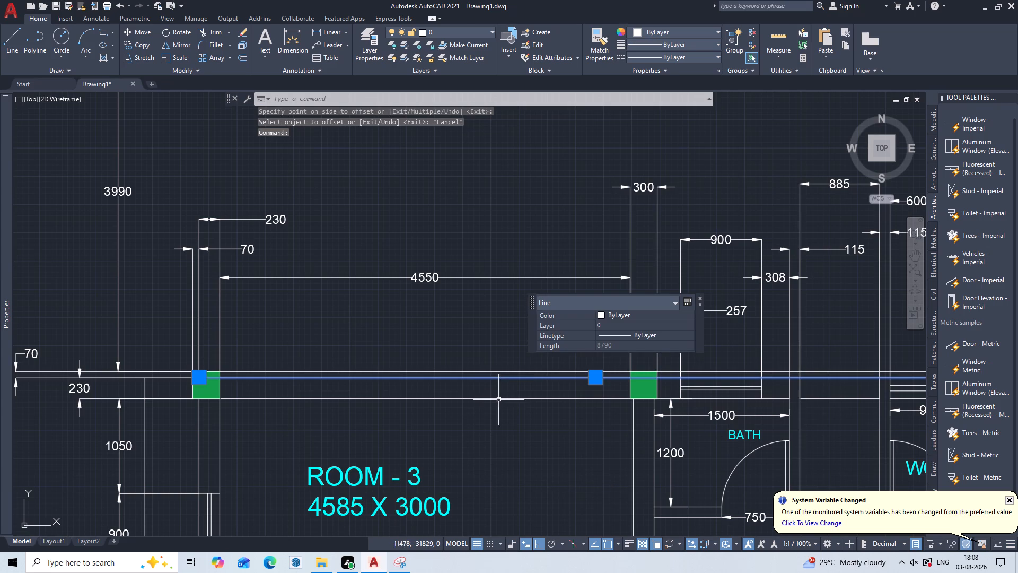
scroll(501, 433, "down", 1)
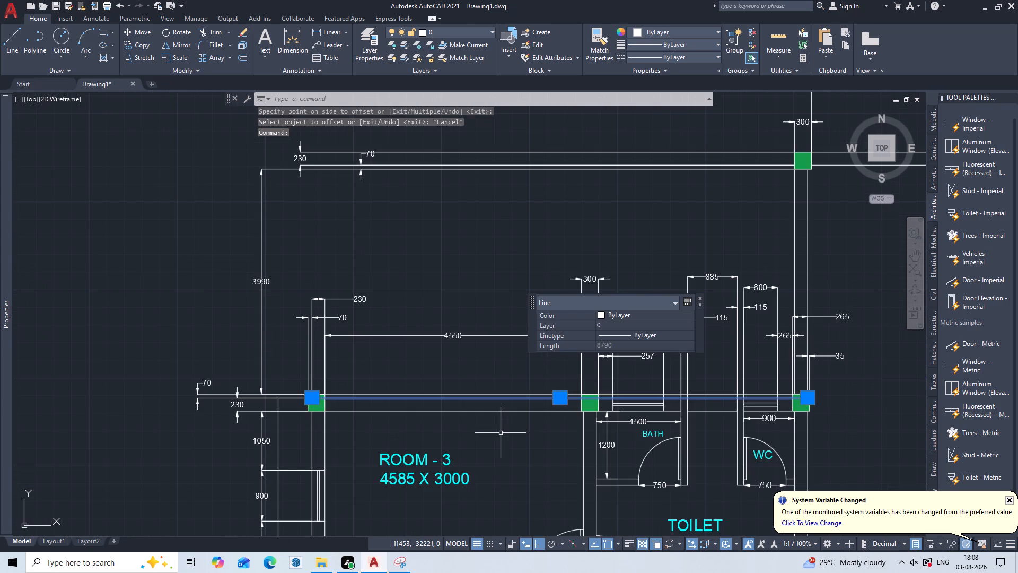
scroll(506, 400, "up", 2)
key("Escape")
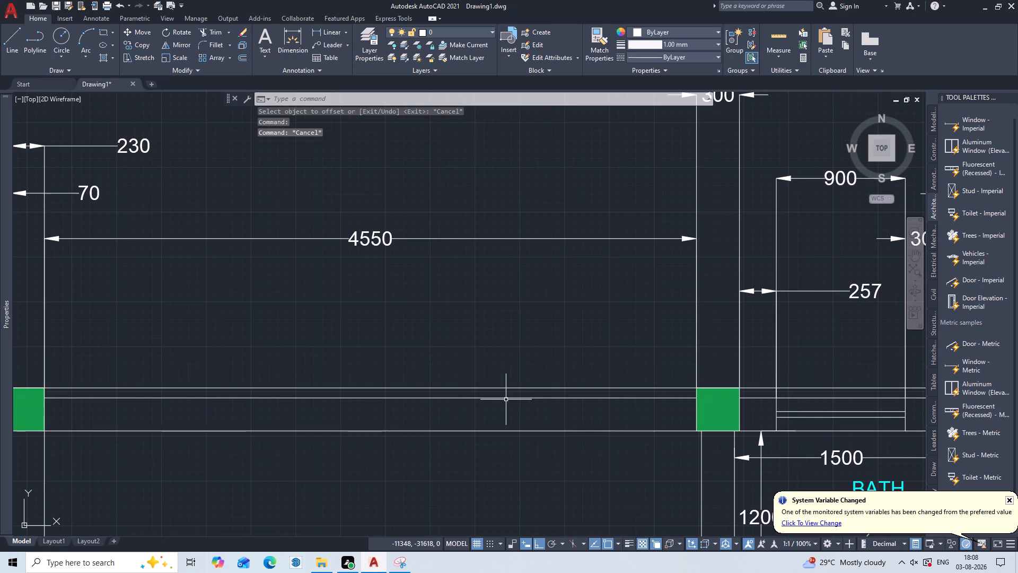
left_click(508, 389)
scroll(508, 389, "down", 3)
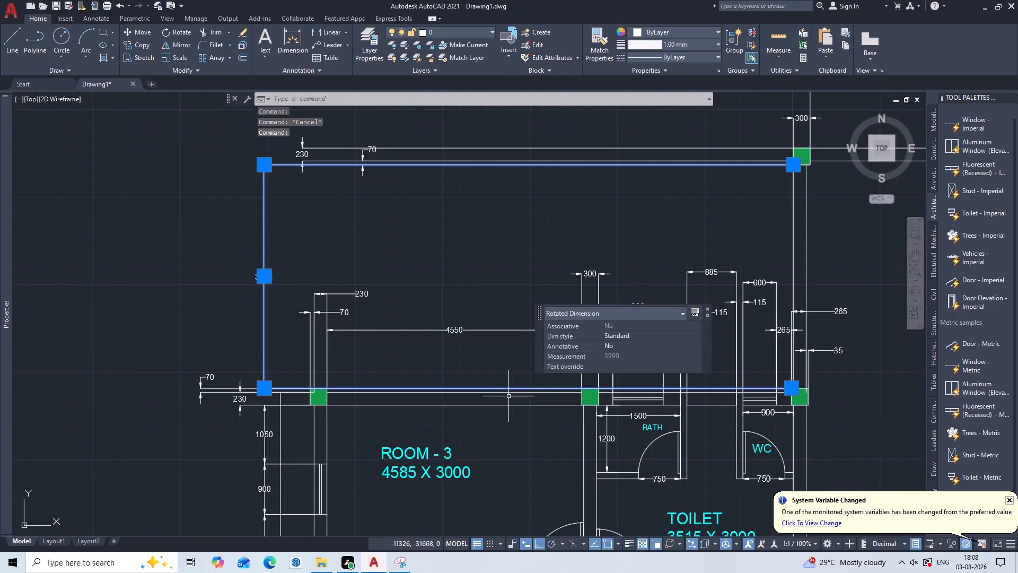
scroll(505, 406, "down", 1)
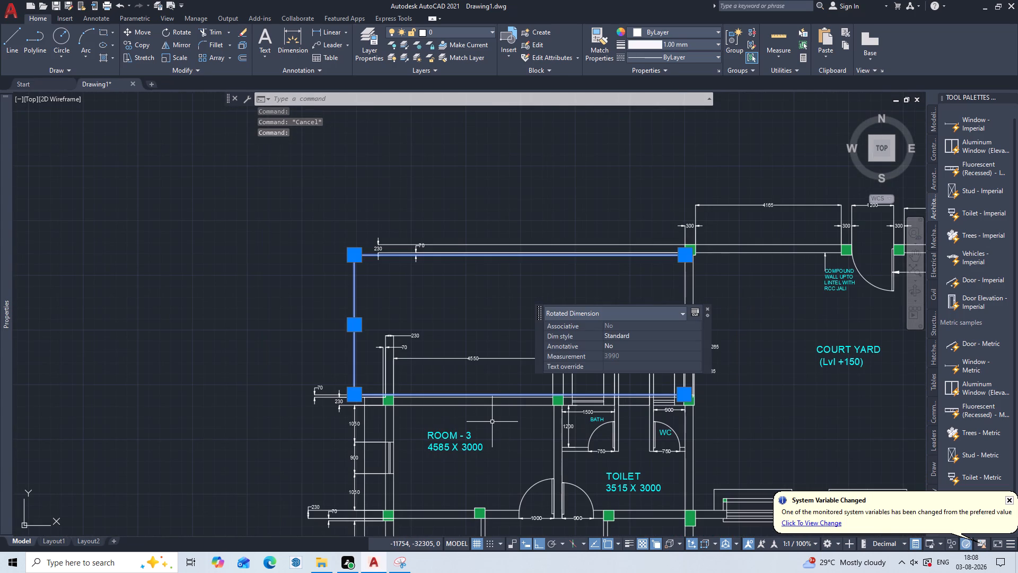
scroll(538, 308, "down", 1)
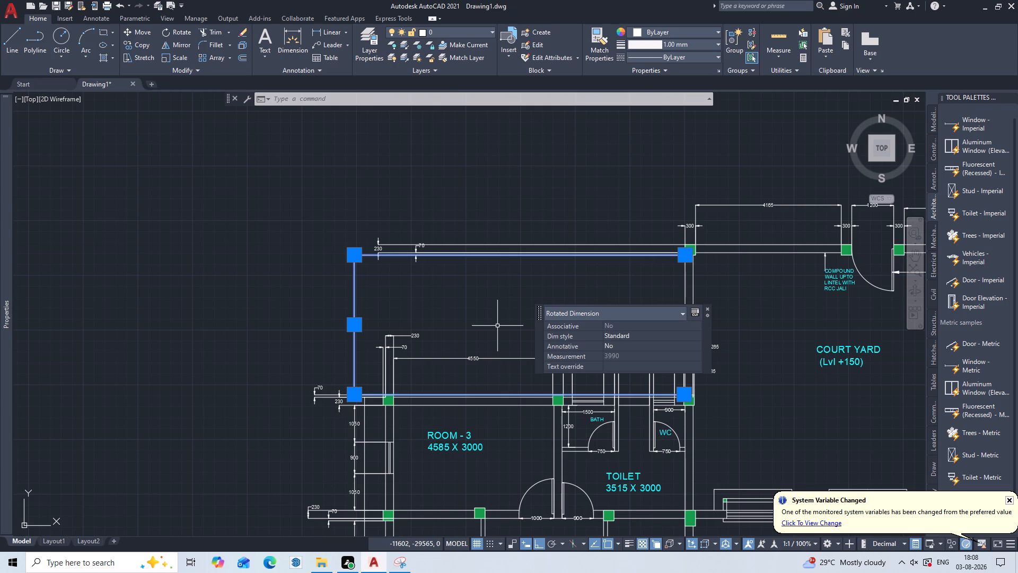
key("Escape")
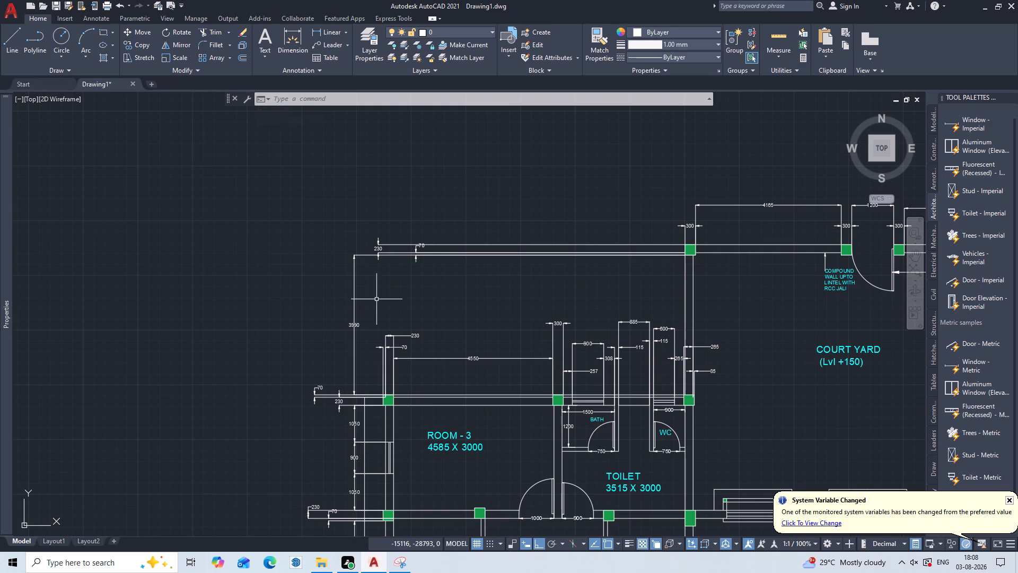
Offset the outer face line of the north wall running along Room-3, Bath and WC outward by 600.
scroll(450, 386, "up", 3)
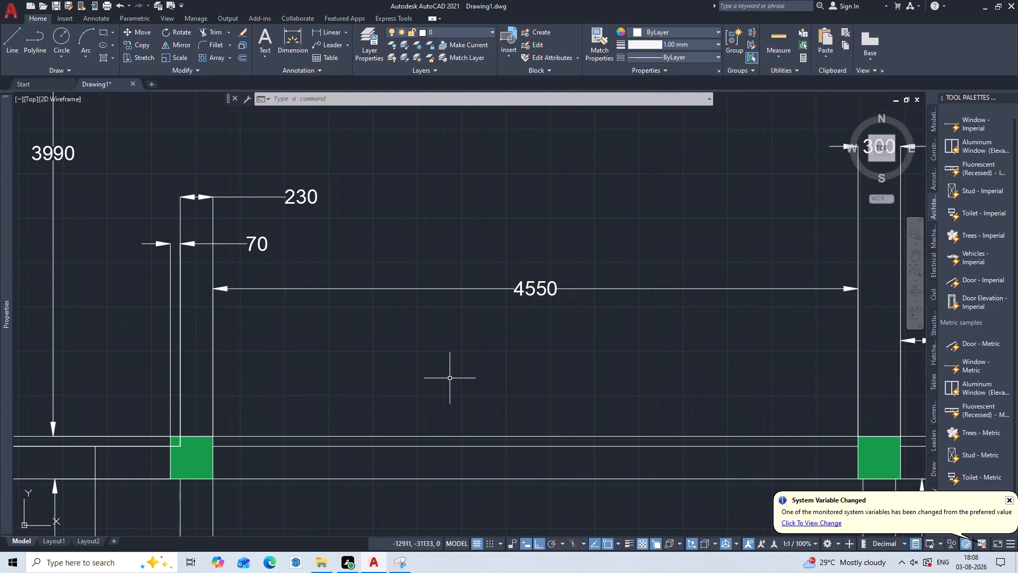
scroll(424, 413, "down", 1)
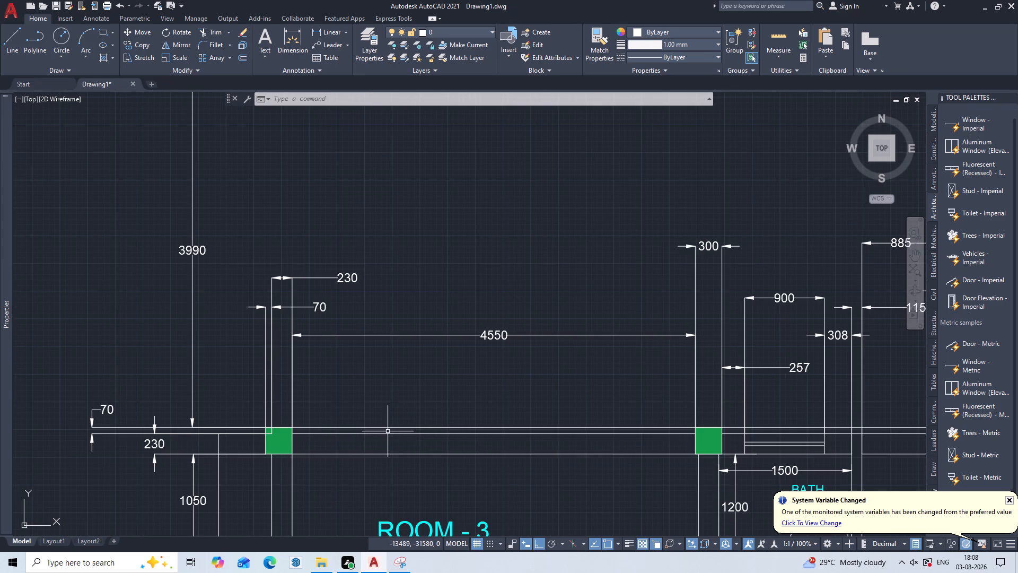
key("o")
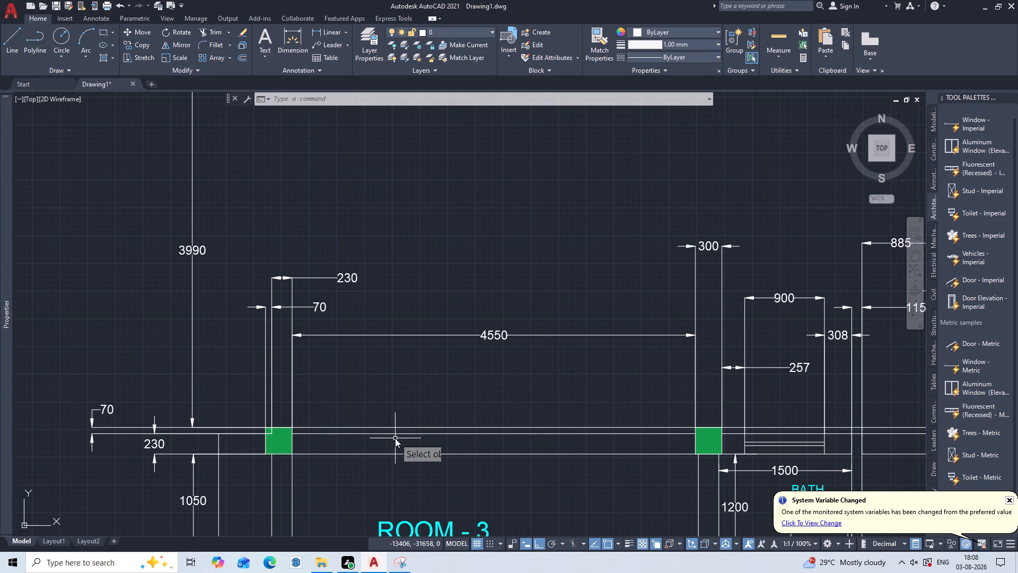
key("Return")
type("600")
key("Return")
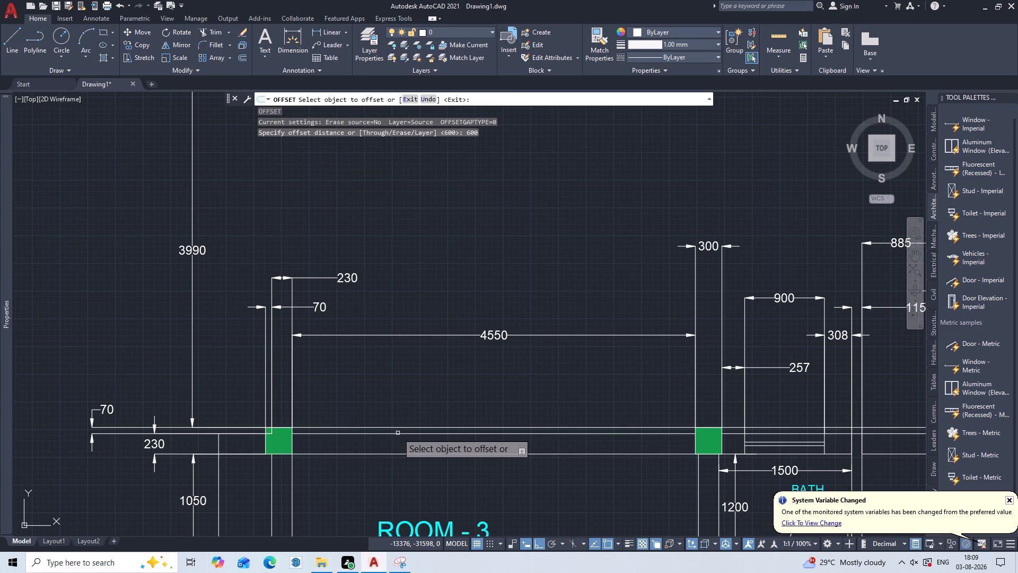
left_click(397, 435)
left_click(394, 420)
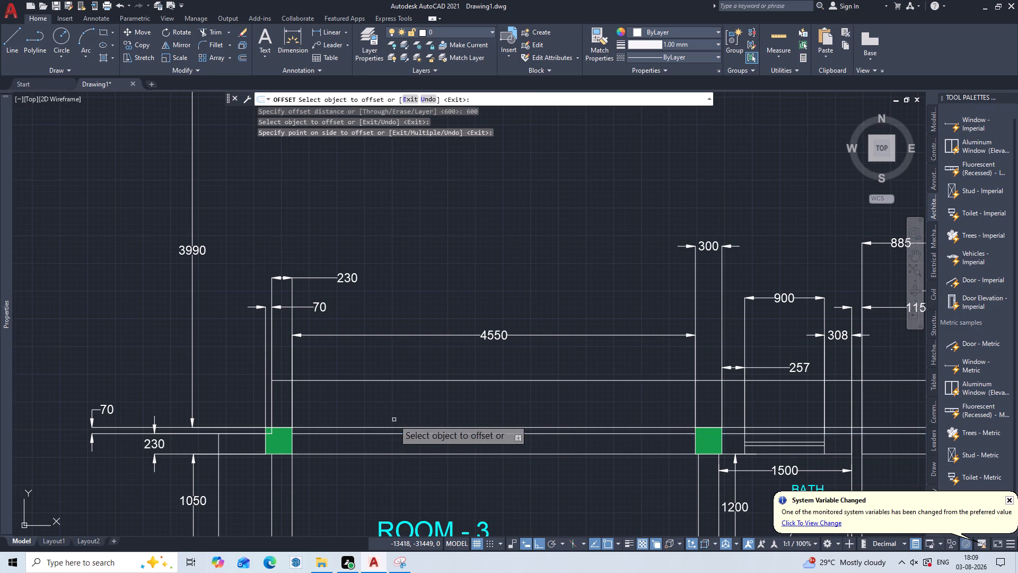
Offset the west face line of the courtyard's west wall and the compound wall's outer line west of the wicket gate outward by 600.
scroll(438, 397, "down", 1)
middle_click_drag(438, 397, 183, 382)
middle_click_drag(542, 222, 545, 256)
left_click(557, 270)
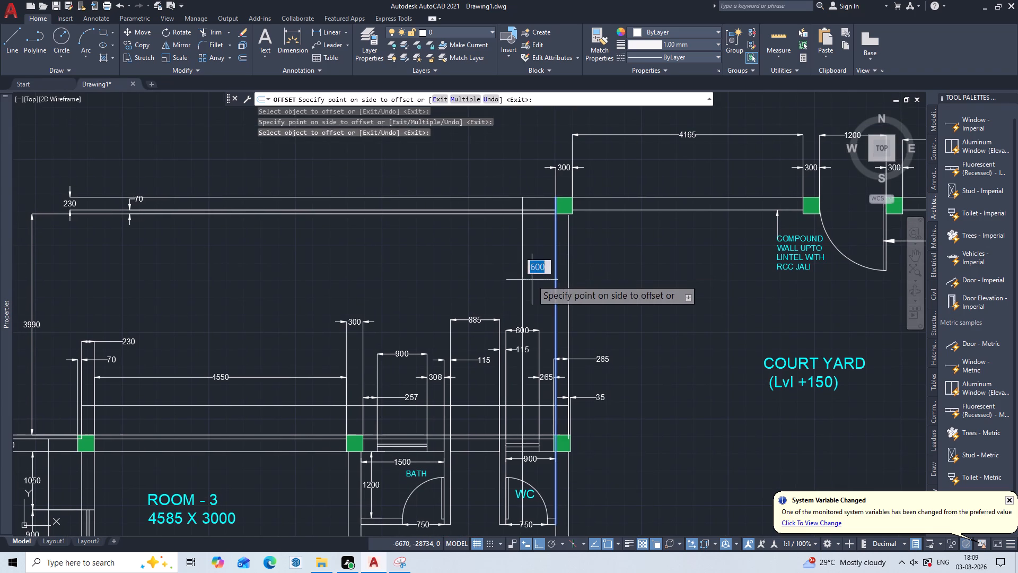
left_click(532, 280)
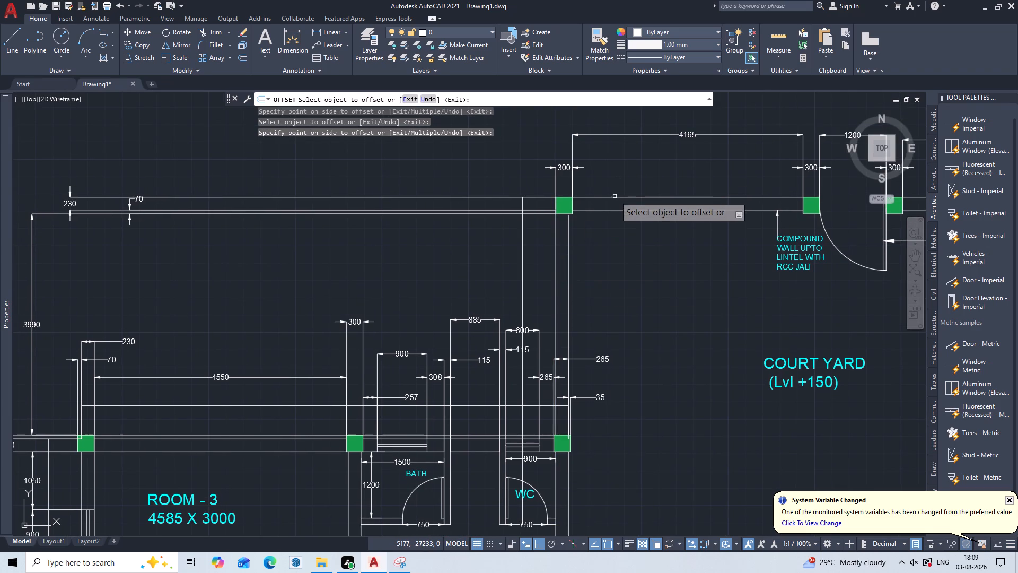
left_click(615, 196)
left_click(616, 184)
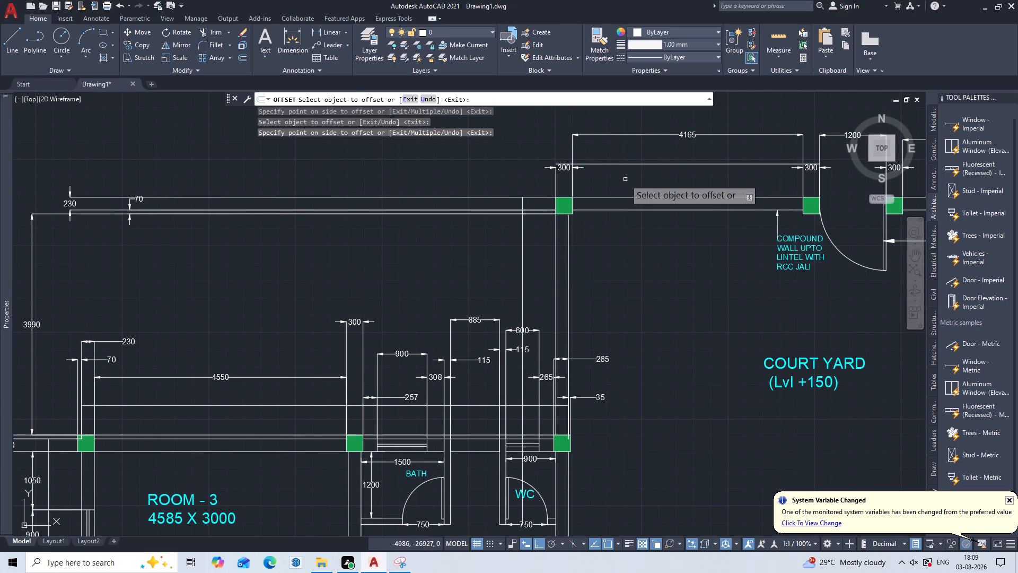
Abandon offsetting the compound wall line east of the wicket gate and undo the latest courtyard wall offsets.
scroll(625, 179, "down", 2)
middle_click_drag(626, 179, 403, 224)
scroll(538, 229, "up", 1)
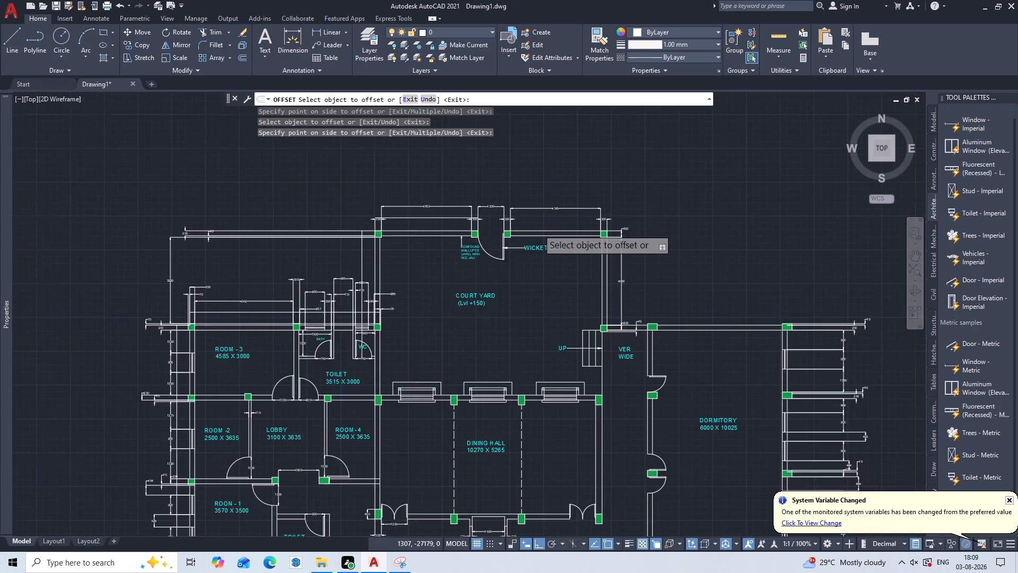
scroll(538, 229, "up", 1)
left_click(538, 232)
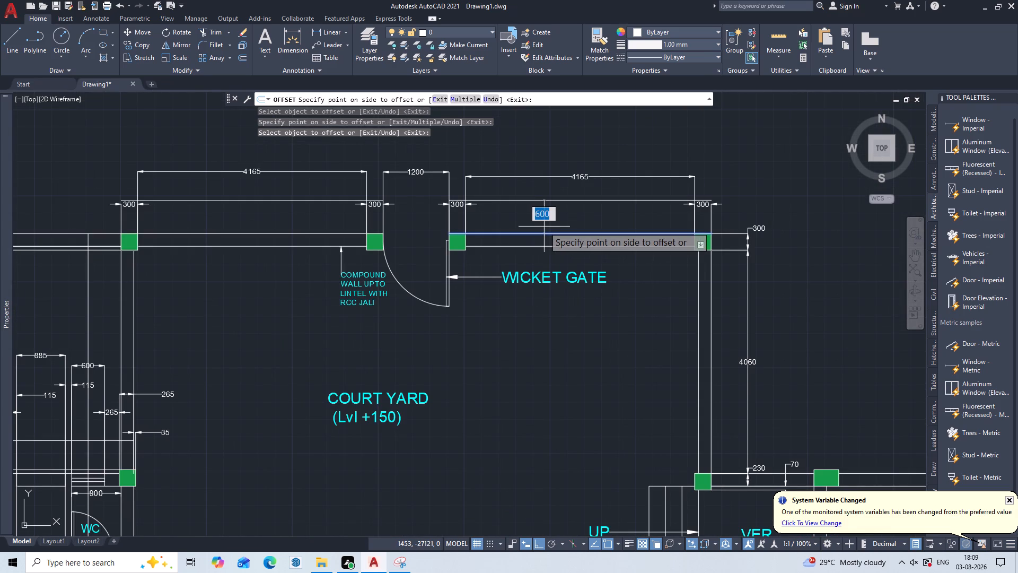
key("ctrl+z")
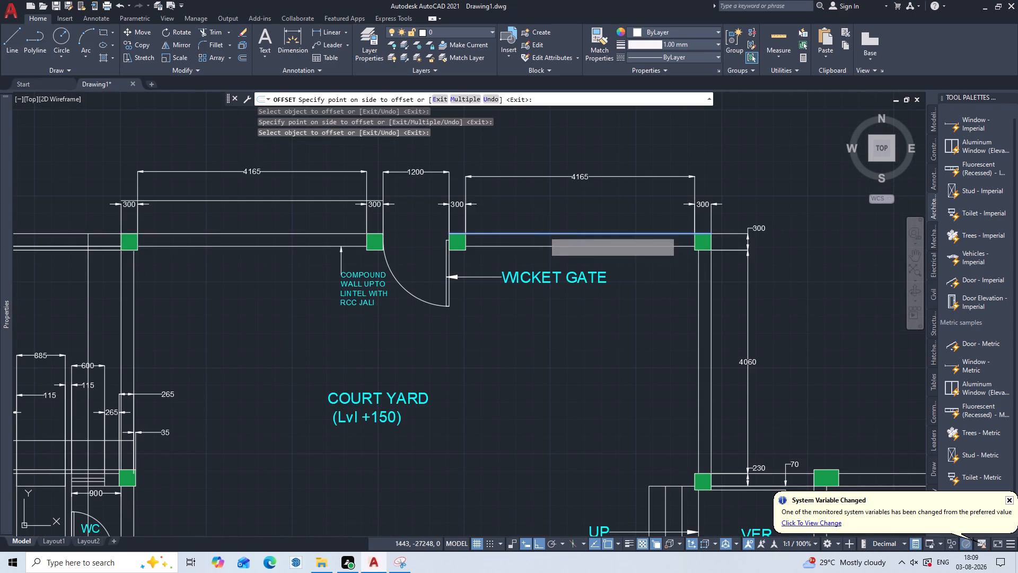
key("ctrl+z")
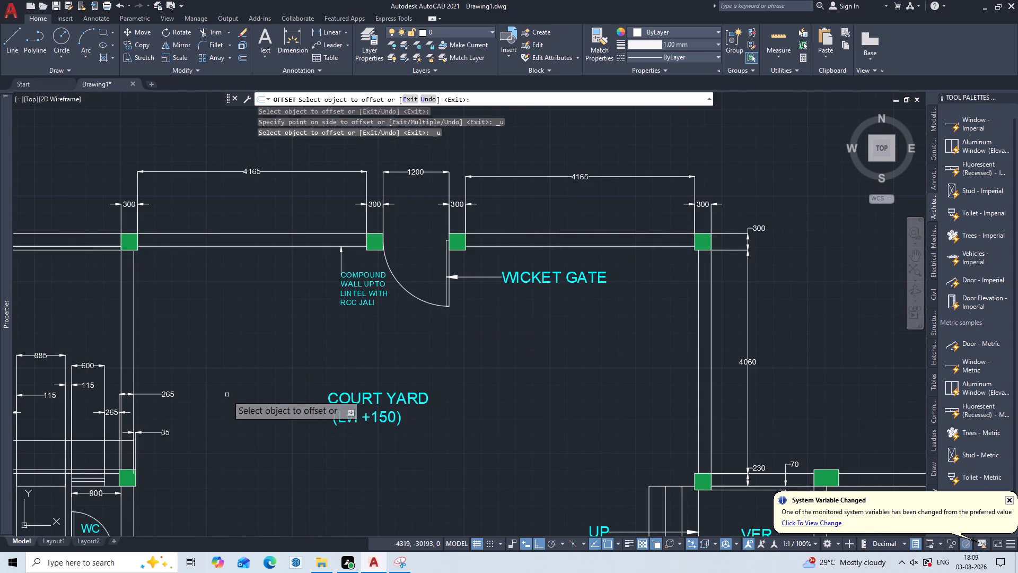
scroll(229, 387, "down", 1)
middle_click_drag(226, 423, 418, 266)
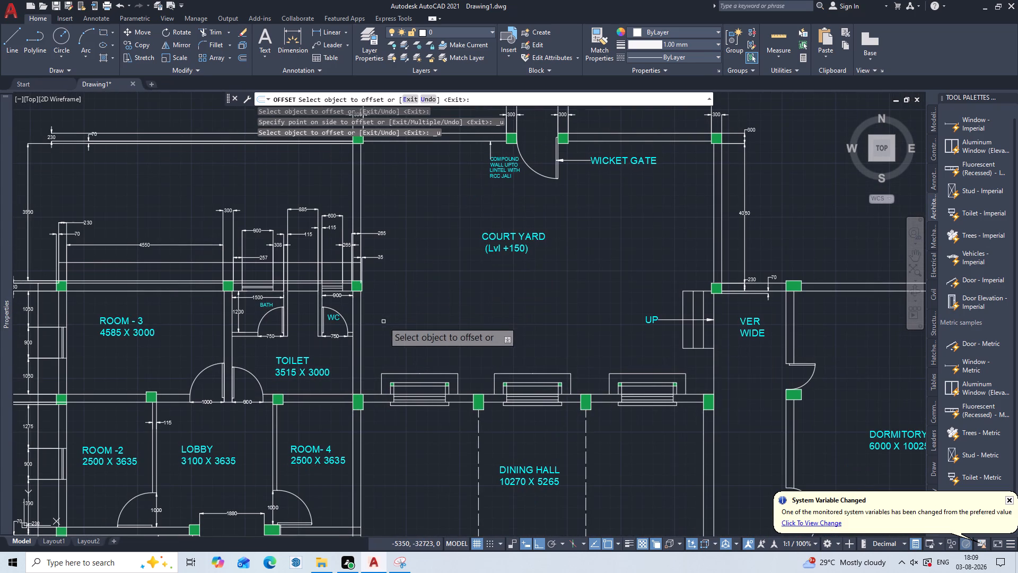
Offset the courtyard-side face lines of the toilet's east wall and the dining hall's north wall 600 into the courtyard.
middle_click_drag(383, 322, 540, 392)
scroll(508, 261, "up", 1)
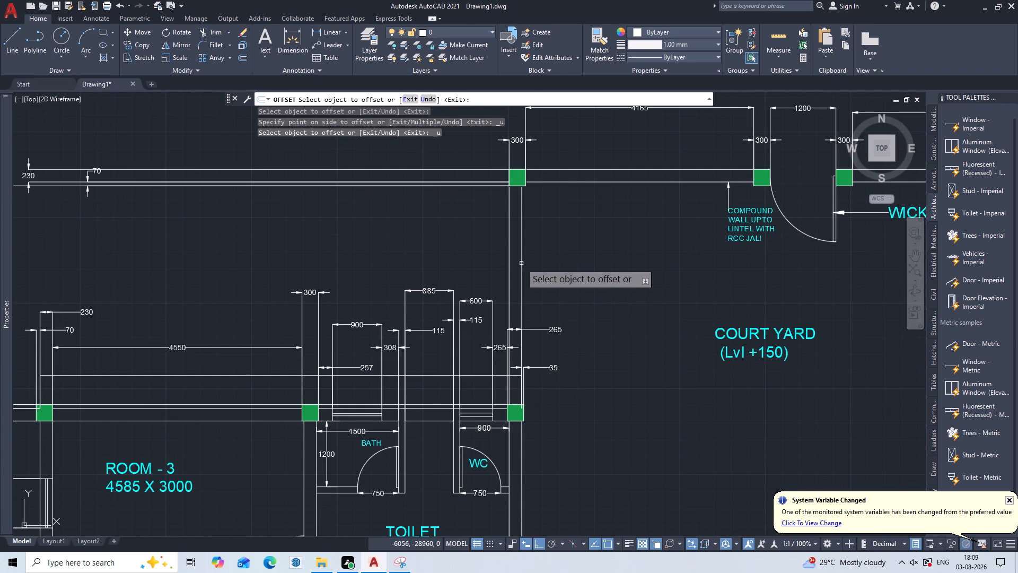
middle_click_drag(529, 470, 466, 346)
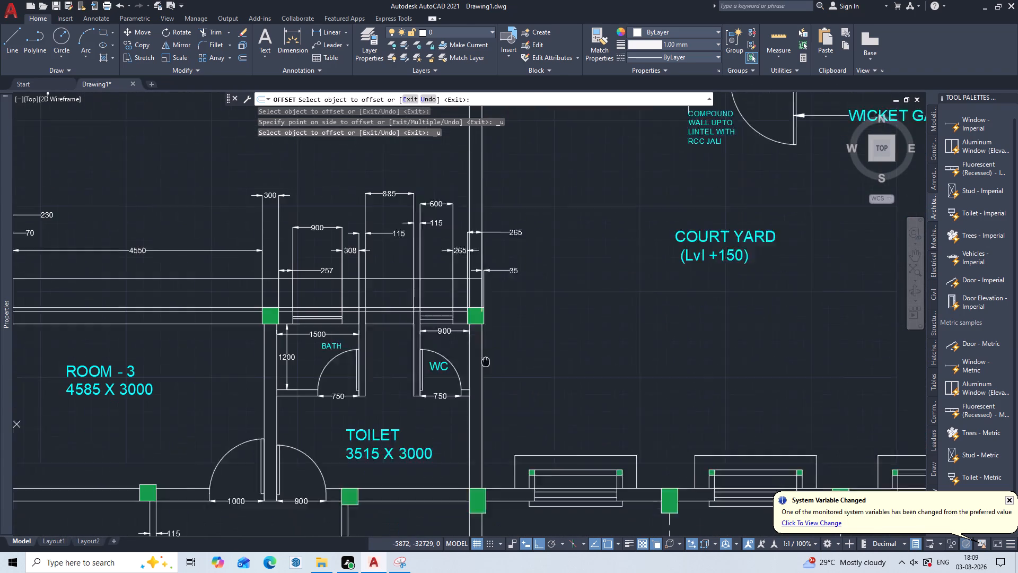
middle_click_drag(466, 346, 460, 340)
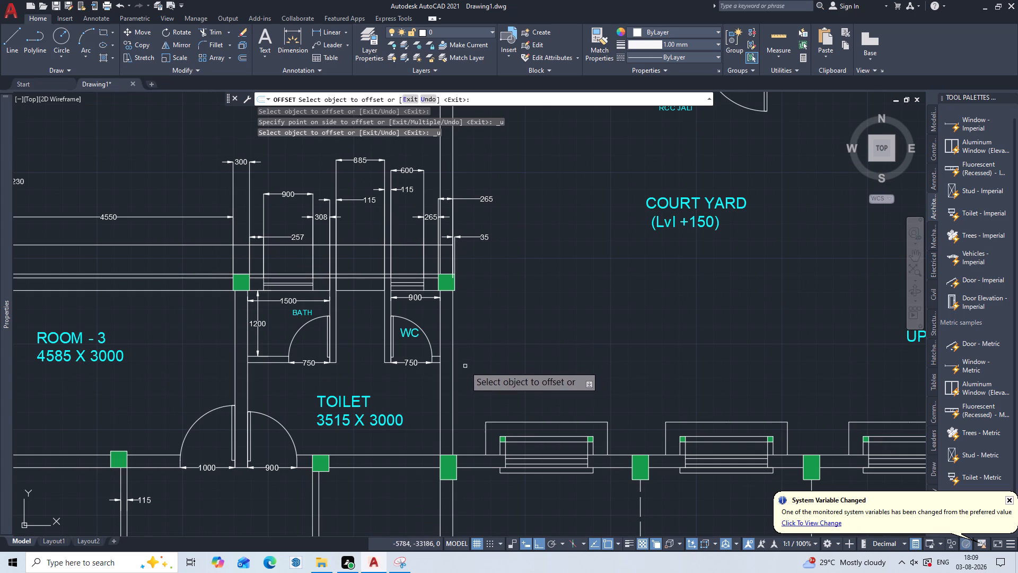
left_click(452, 379)
left_click(464, 375)
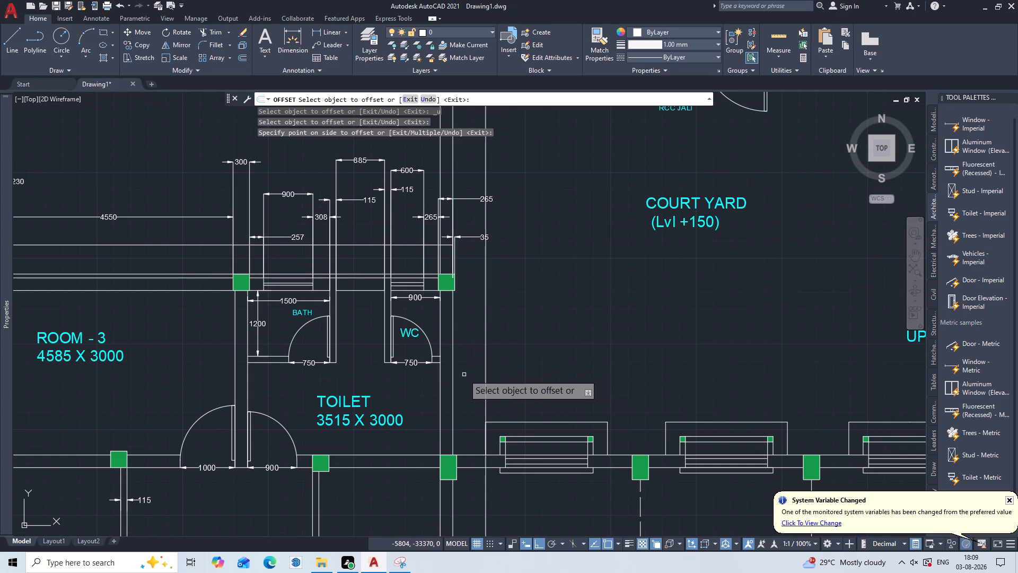
left_click(619, 454)
left_click(634, 406)
scroll(652, 390, "down", 1)
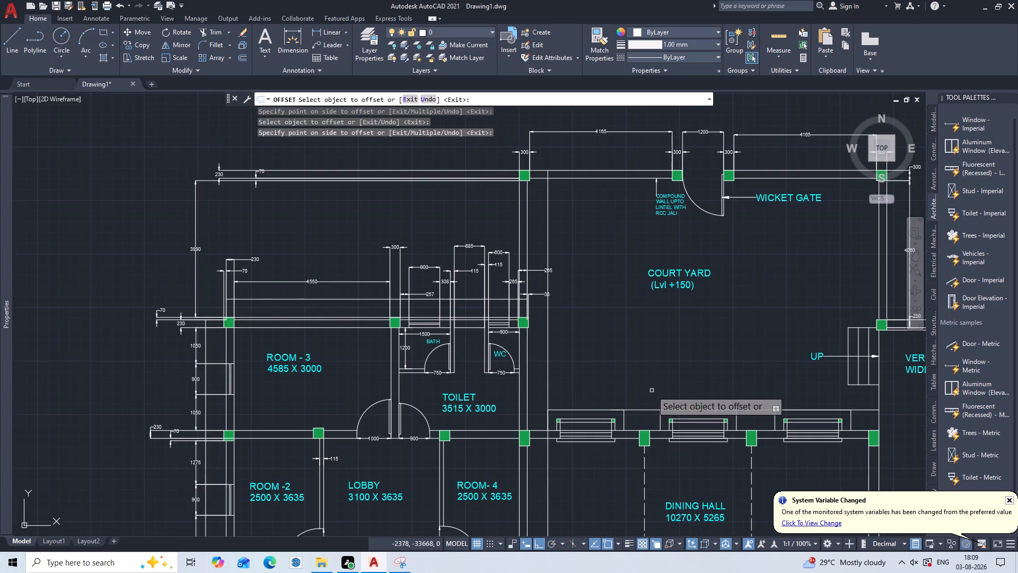
Offset the verandah-side line of the dining hall's east wall 600 westward and the dormitory's outer north wall line 600 northward.
middle_click_drag(652, 390, 415, 378)
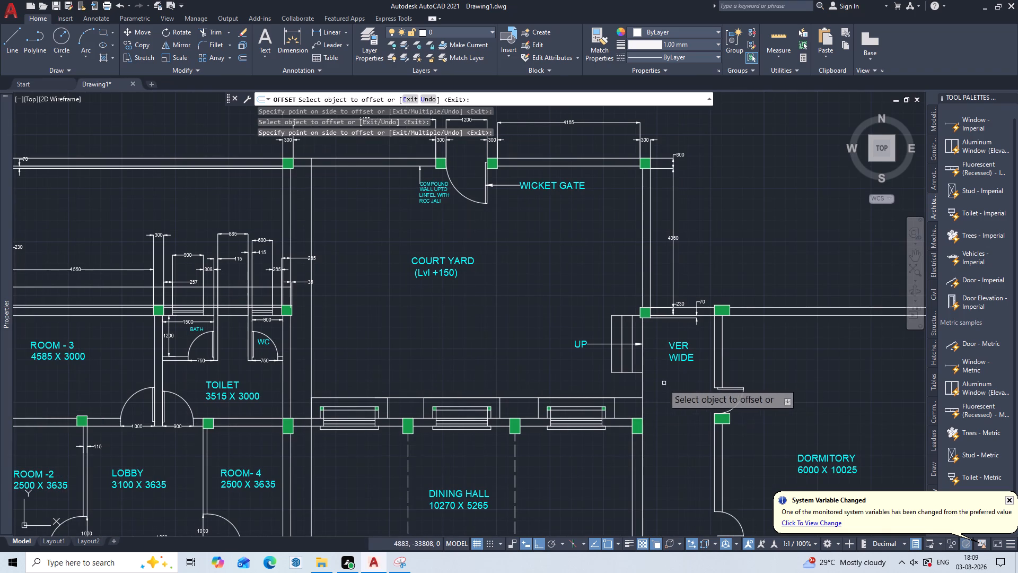
left_click(643, 384)
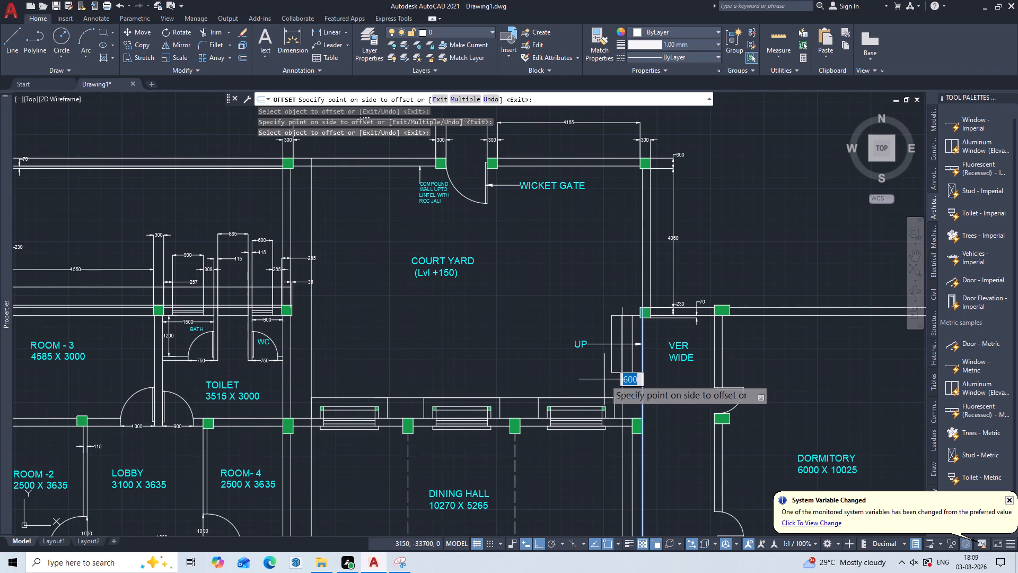
left_click(585, 358)
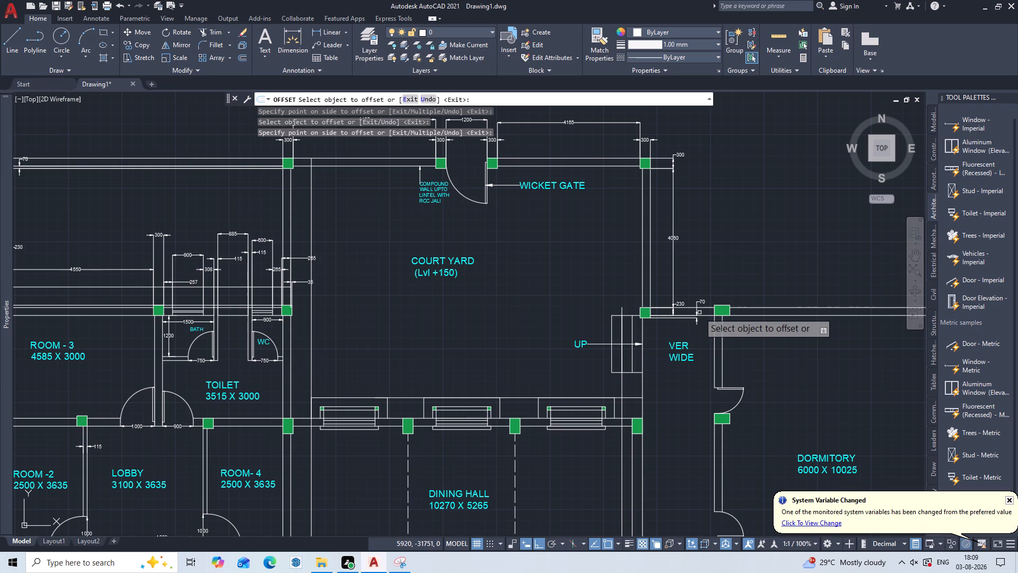
scroll(699, 312, "up", 1)
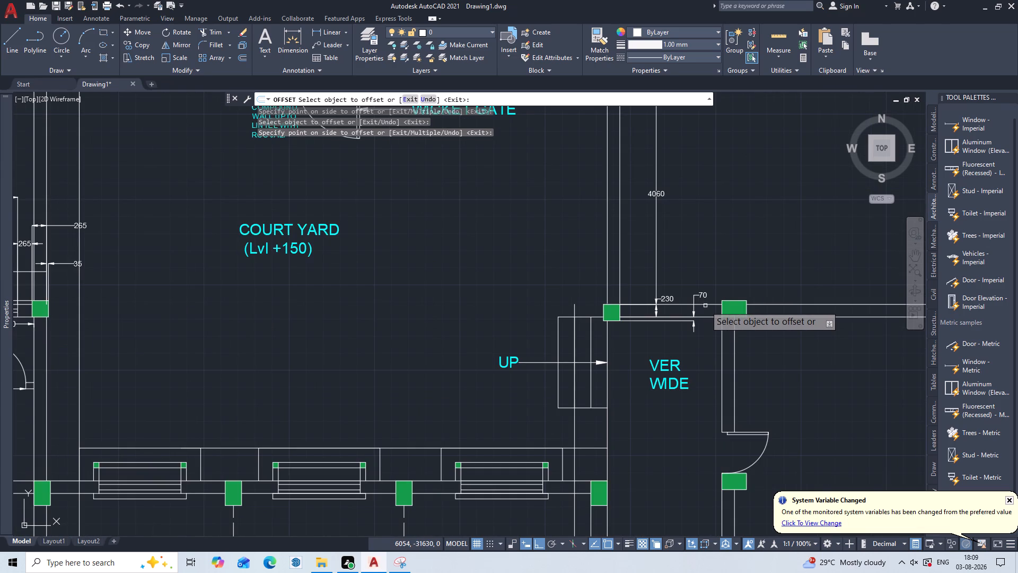
left_click(705, 306)
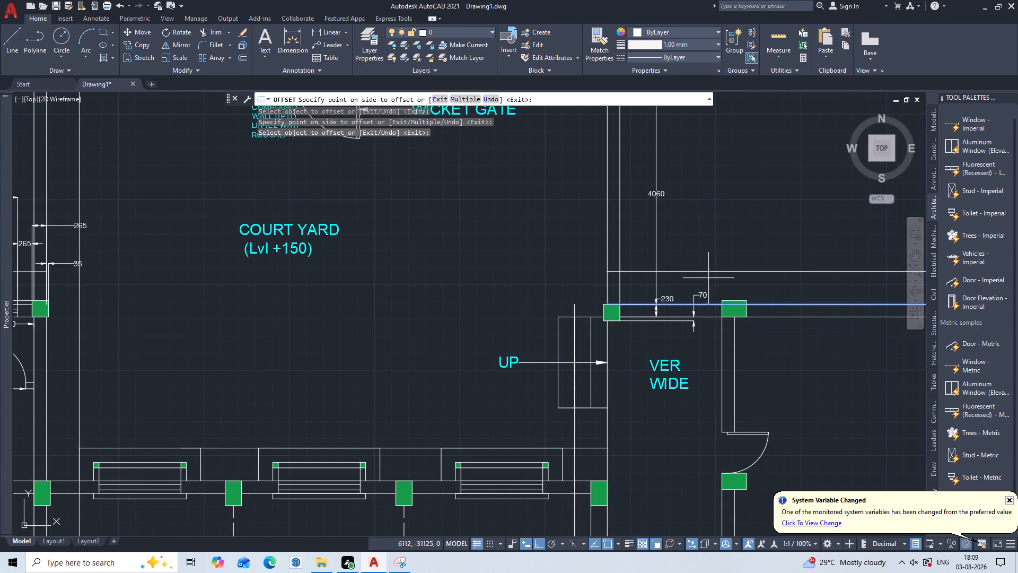
left_click(708, 278)
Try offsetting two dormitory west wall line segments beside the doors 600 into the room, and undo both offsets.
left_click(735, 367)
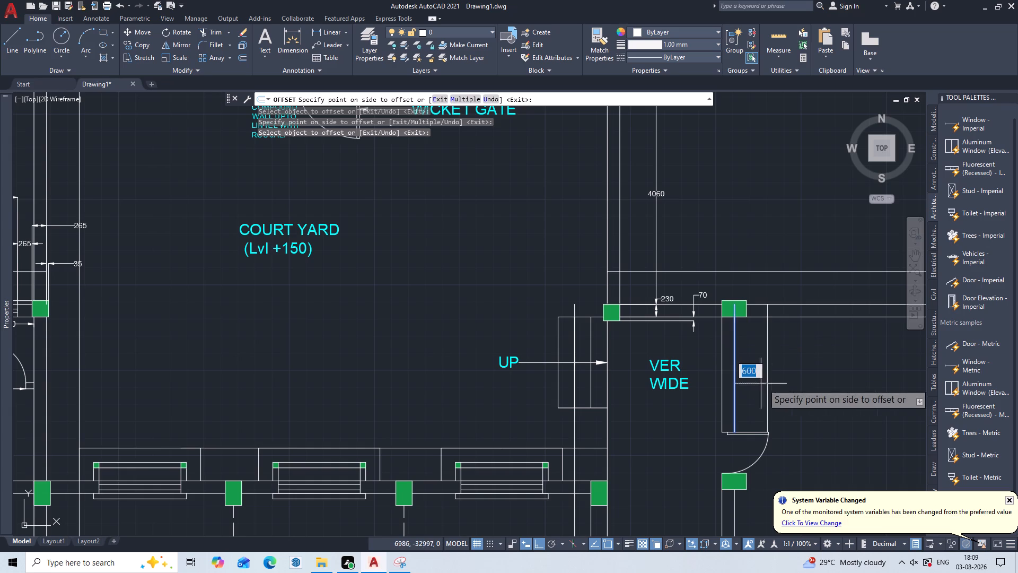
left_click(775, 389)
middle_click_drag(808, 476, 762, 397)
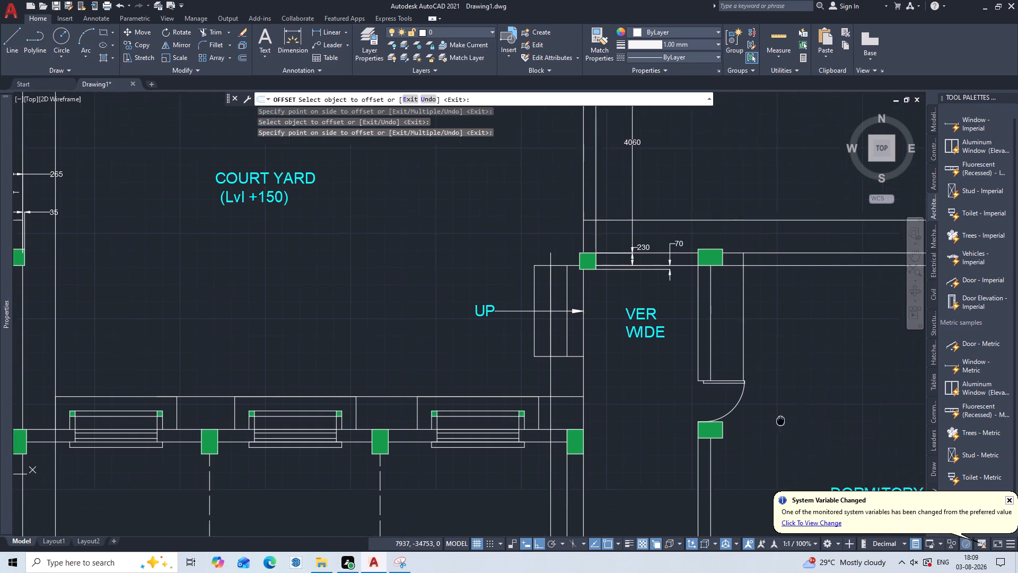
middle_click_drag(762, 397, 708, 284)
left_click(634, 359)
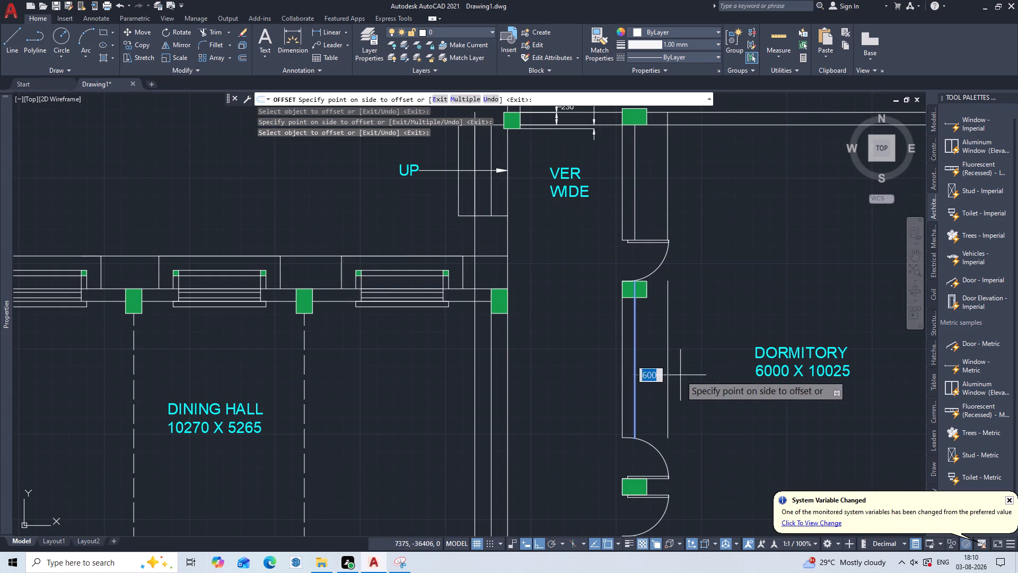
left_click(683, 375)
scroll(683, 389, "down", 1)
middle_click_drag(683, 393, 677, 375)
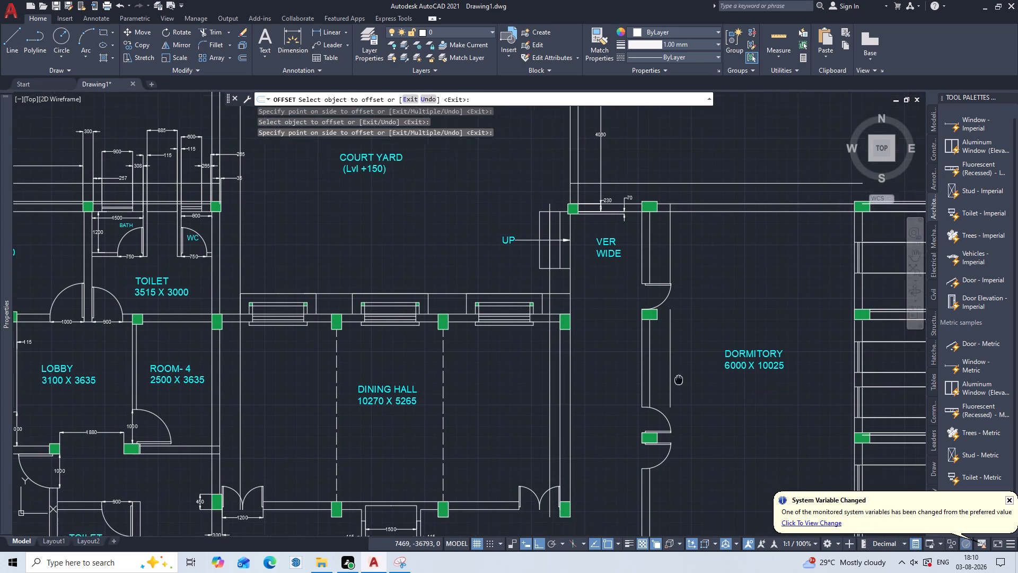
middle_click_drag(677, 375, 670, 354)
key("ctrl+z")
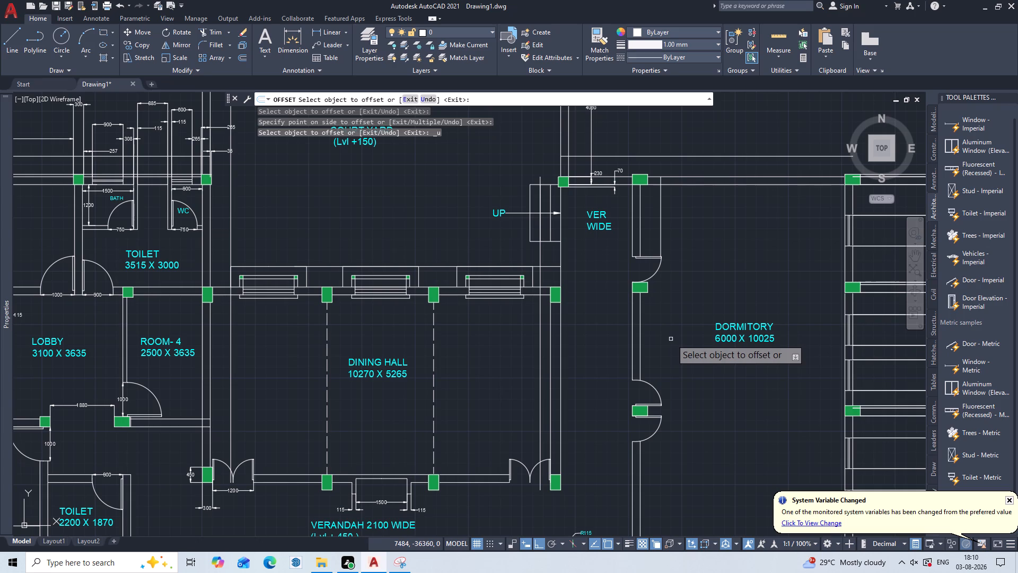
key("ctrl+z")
Offset the outer face line of the dormitory's east wall outward by 600 and end the Offset command.
scroll(690, 288, "down", 1)
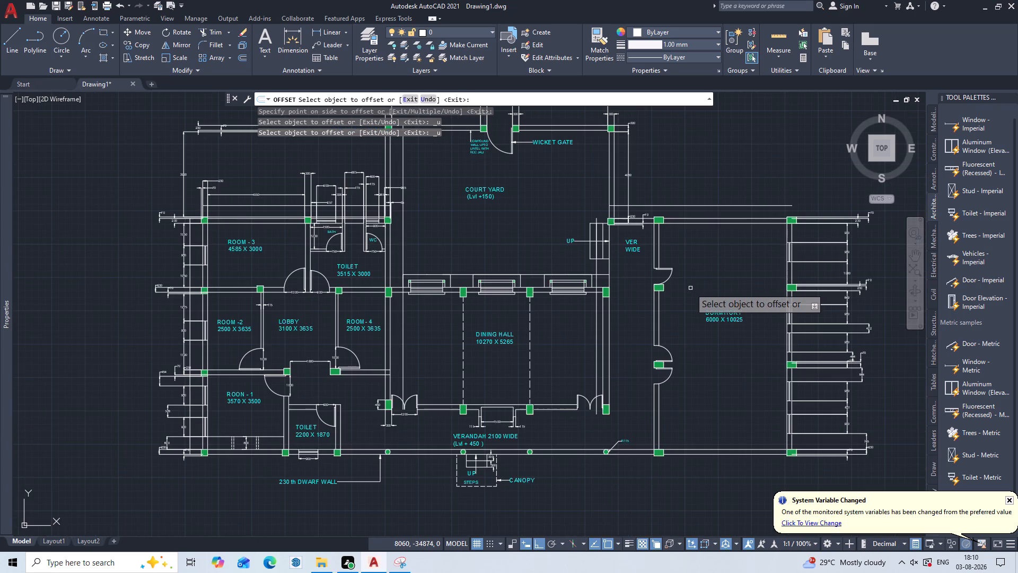
middle_click_drag(690, 288, 434, 354)
scroll(550, 270, "up", 2)
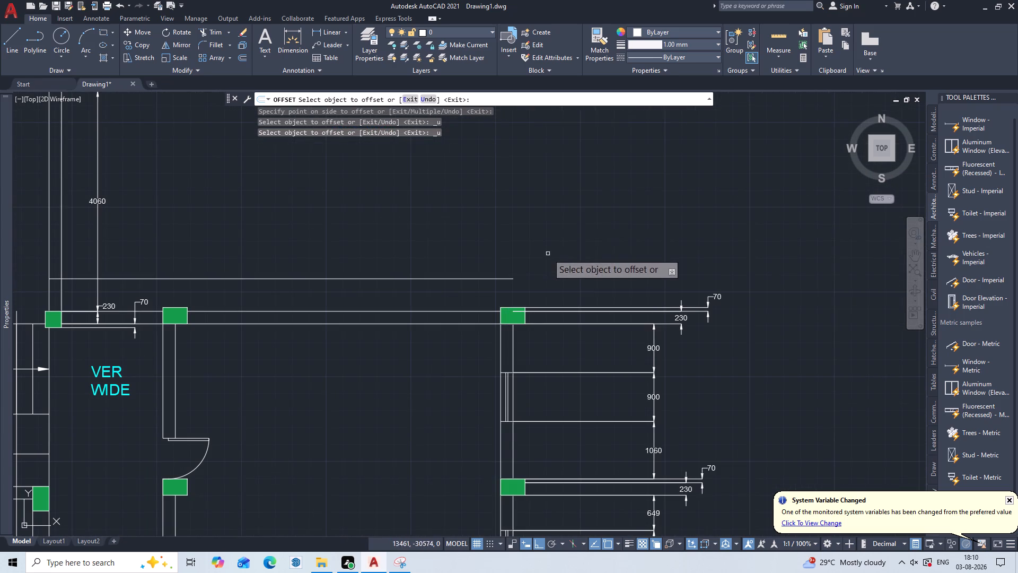
middle_click_drag(533, 364, 532, 290)
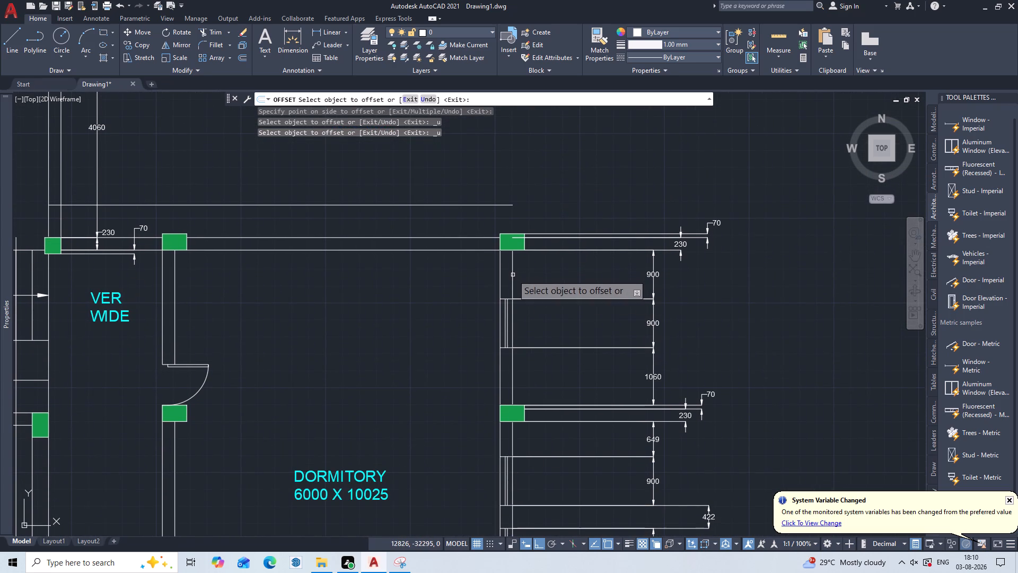
left_click(513, 275)
left_click(575, 268)
scroll(531, 386, "down", 2)
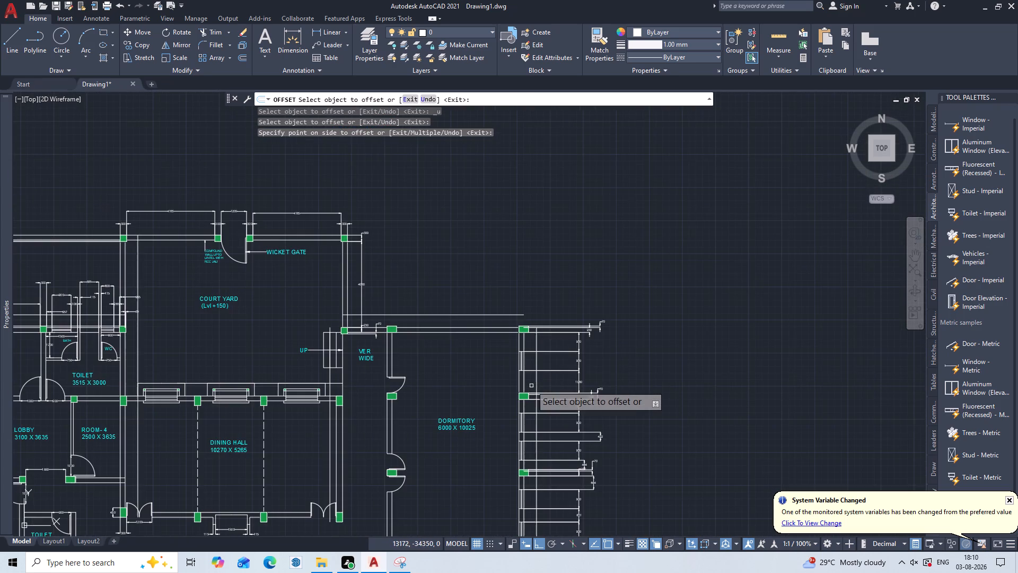
middle_click_drag(543, 387, 632, 195)
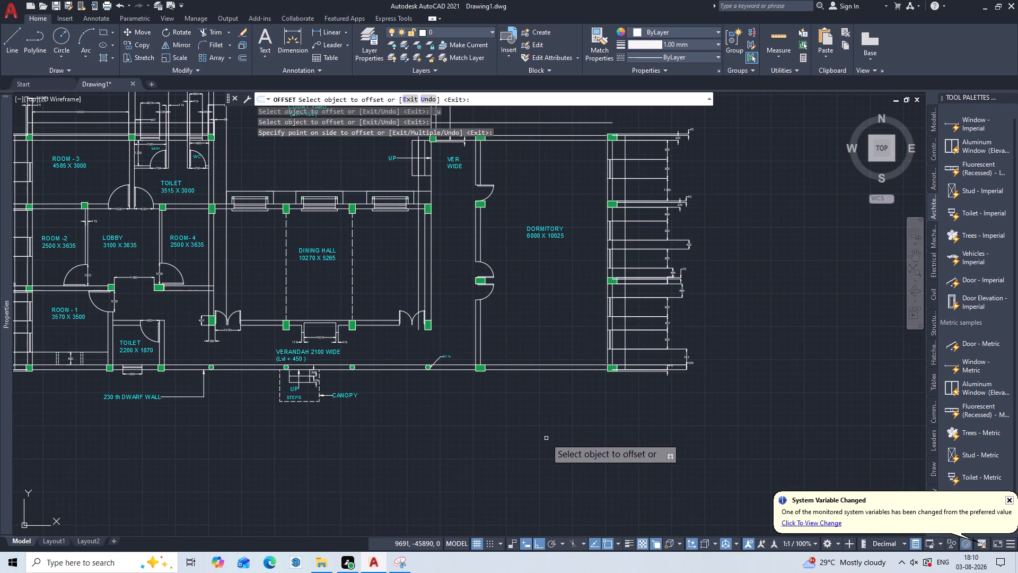
key("Escape")
Trim the courtyard's west offset line below its corner with the south offset line, and erase its remainder inside the dining hall.
middle_click_drag(554, 262, 842, 336)
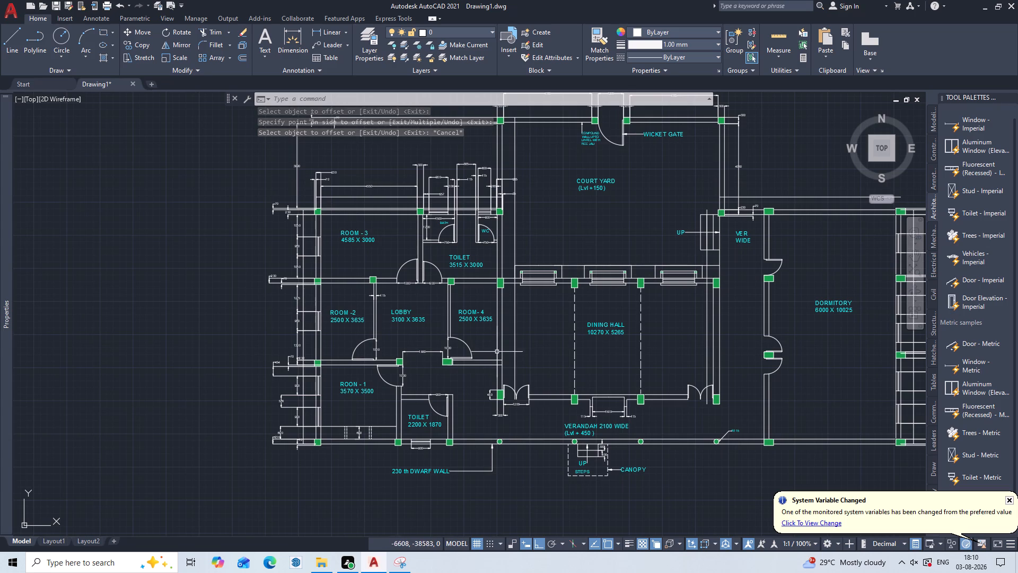
scroll(514, 317, "up", 2)
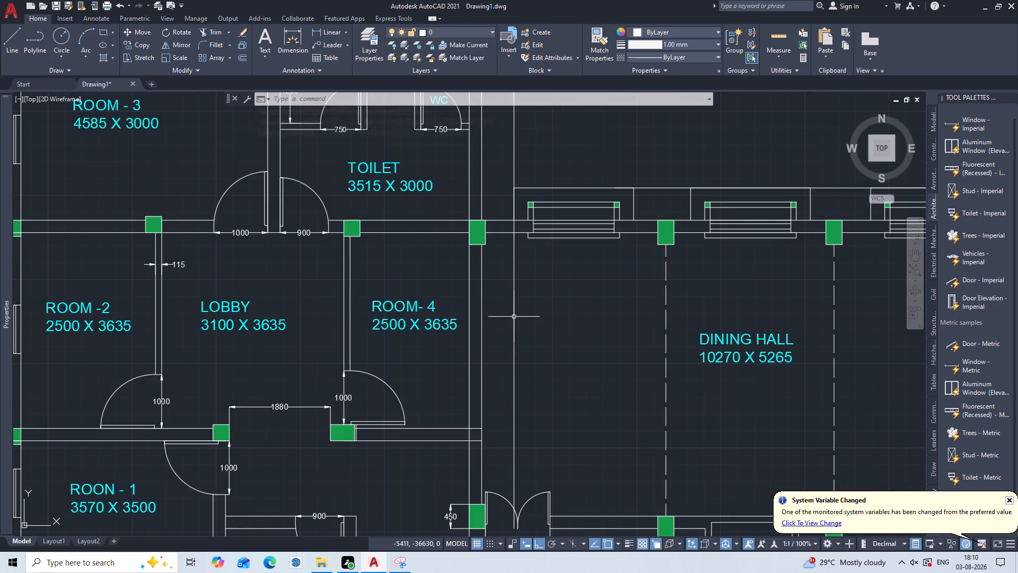
type("TR")
key("Return")
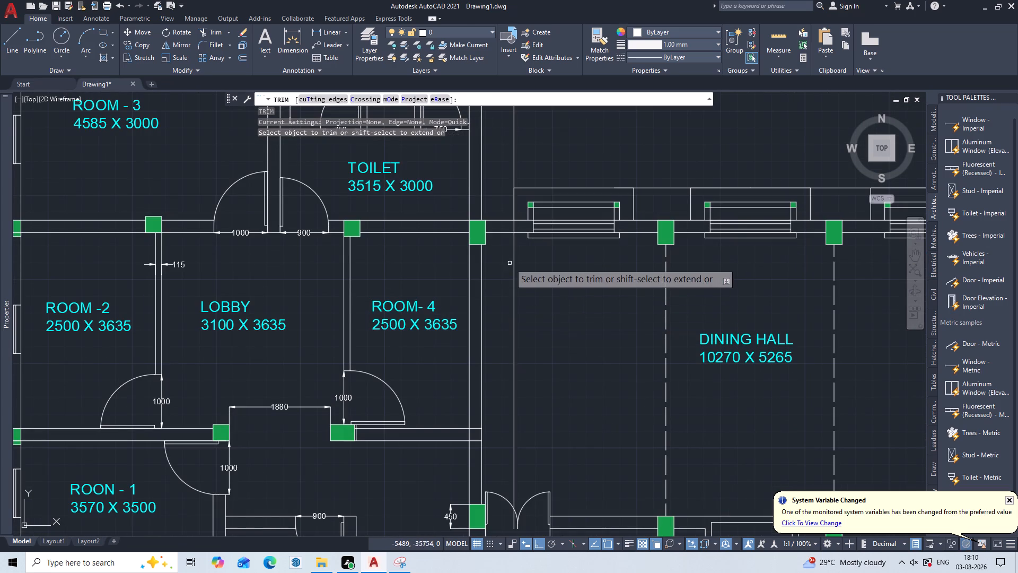
double_click(516, 203)
left_click(508, 205)
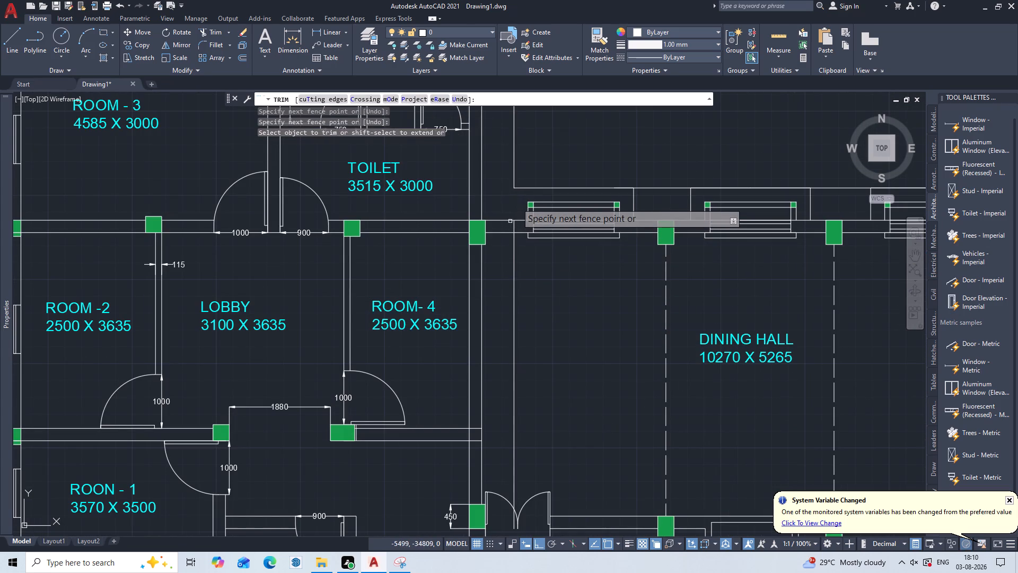
left_click(512, 229)
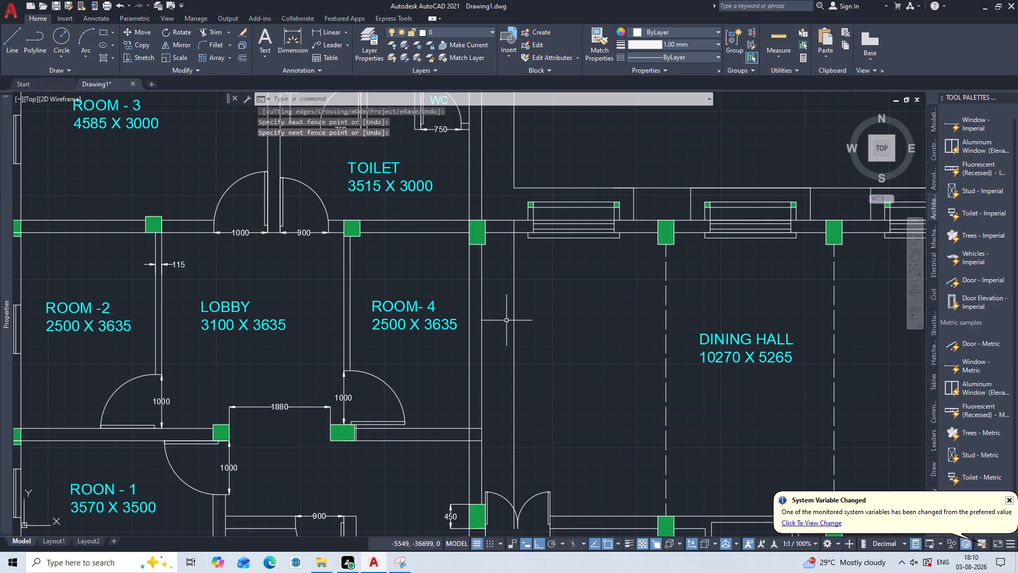
key("Escape")
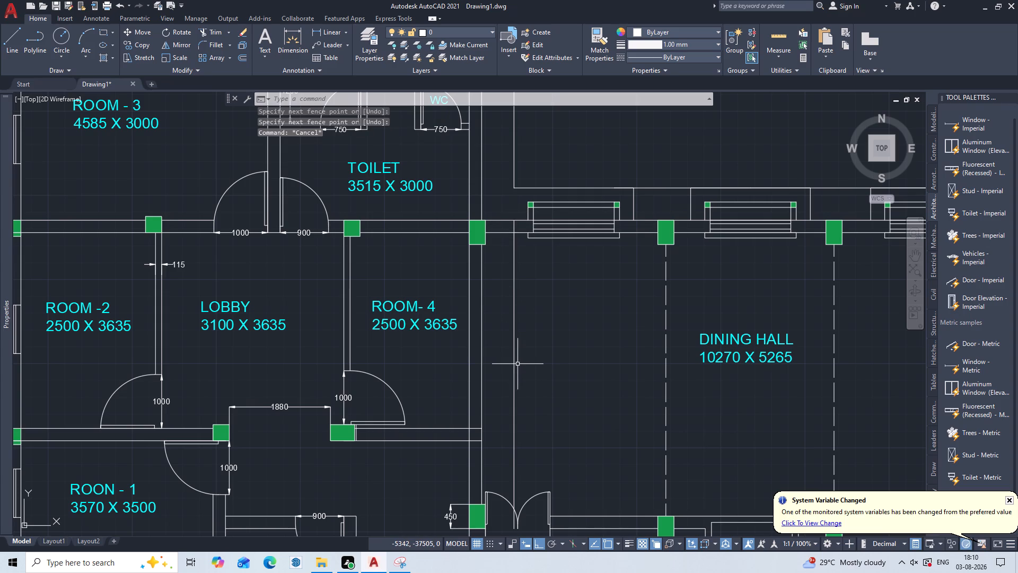
left_click(517, 364)
left_click(501, 376)
key("Delete")
Trim the south and east courtyard offset lines to a corner near the UP steps, and erase the east line's remainder inside the dining hall.
scroll(501, 377, "down", 1)
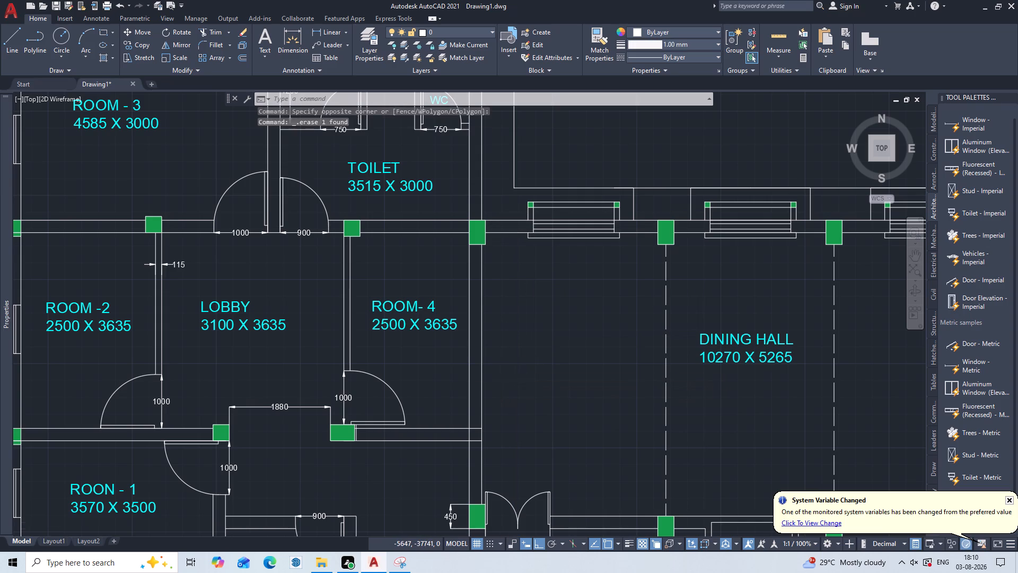
scroll(501, 377, "down", 1)
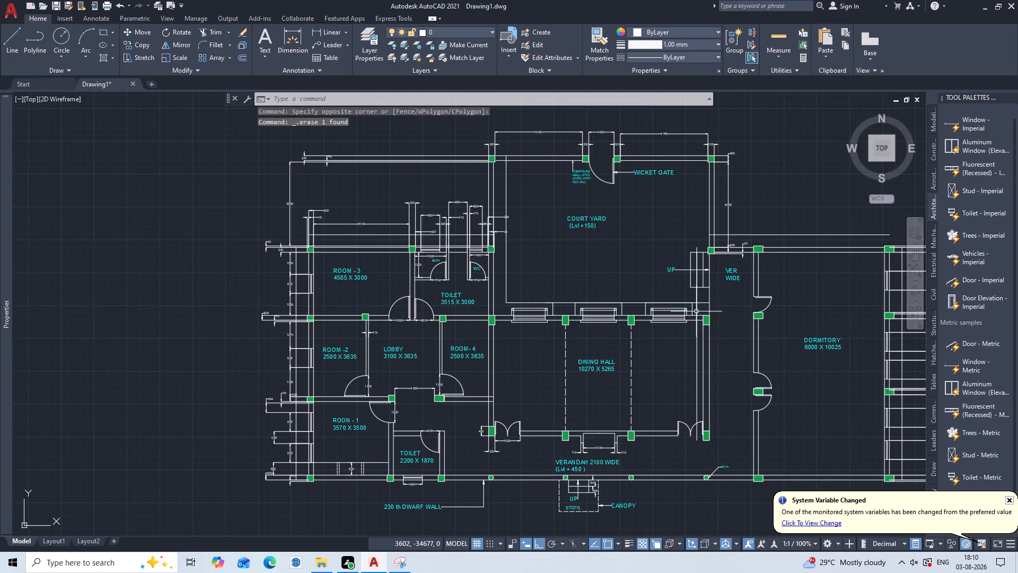
scroll(696, 311, "up", 3)
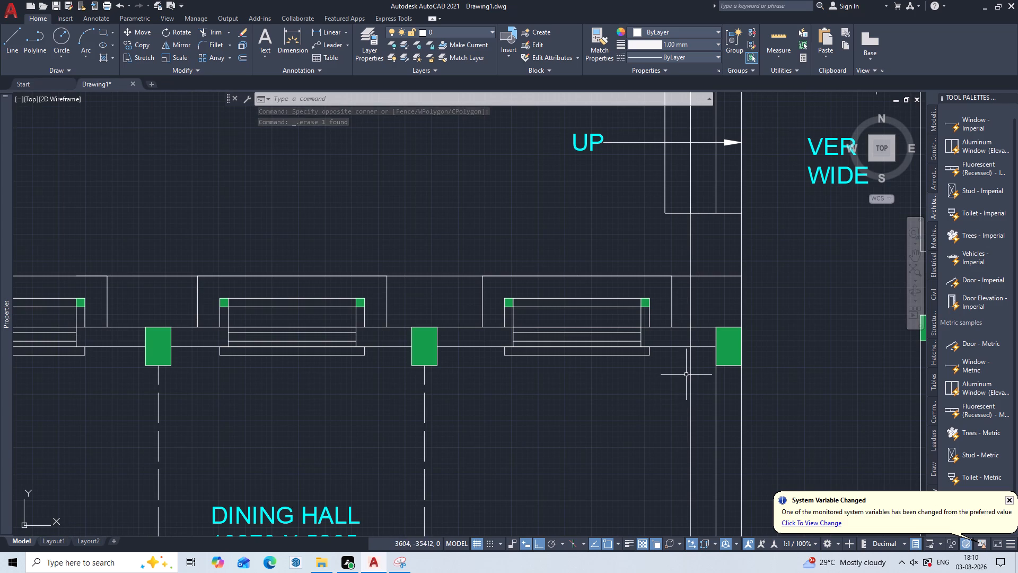
type("TR")
key("Return")
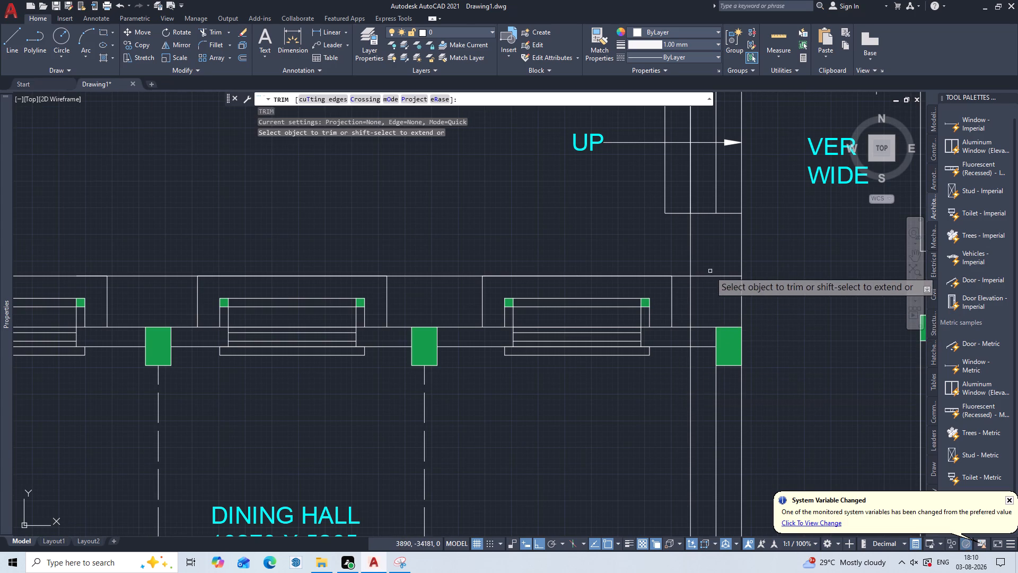
left_click(712, 261)
left_click(717, 289)
left_click(688, 308)
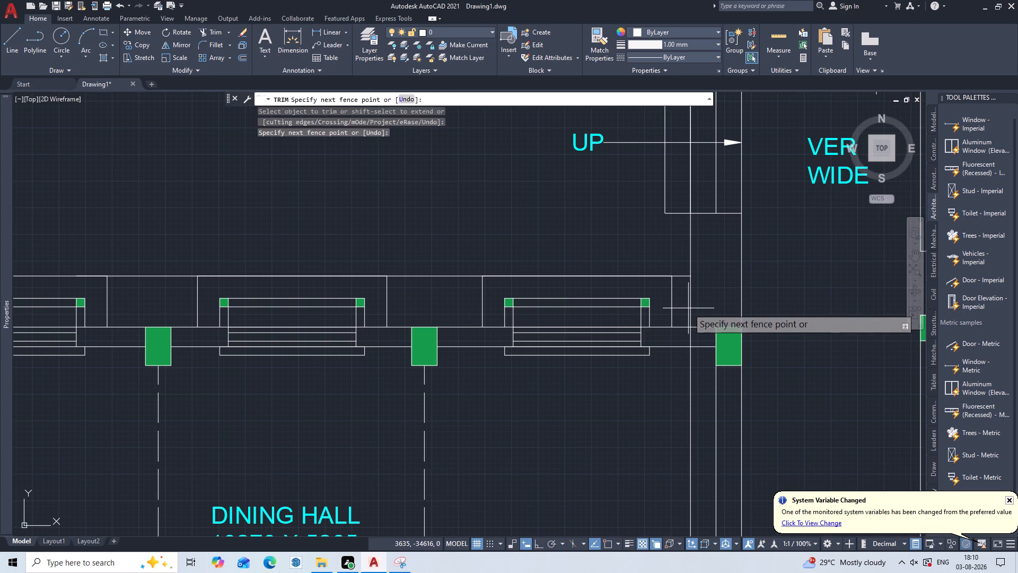
left_click(698, 309)
key("Escape")
scroll(698, 309, "down", 2)
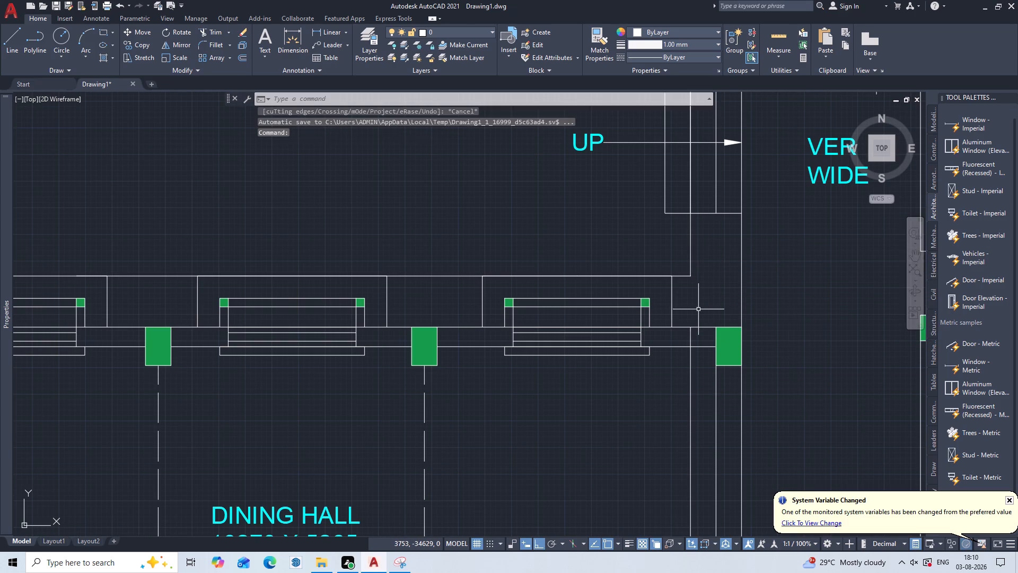
scroll(689, 373, "down", 1)
middle_click_drag(674, 396, 606, 328)
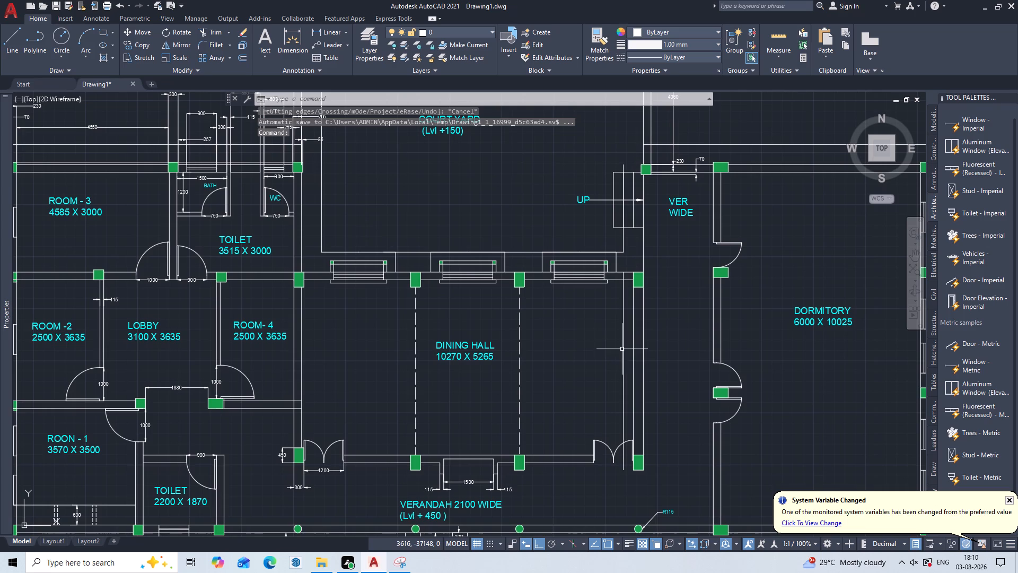
left_click(622, 349)
key("Delete")
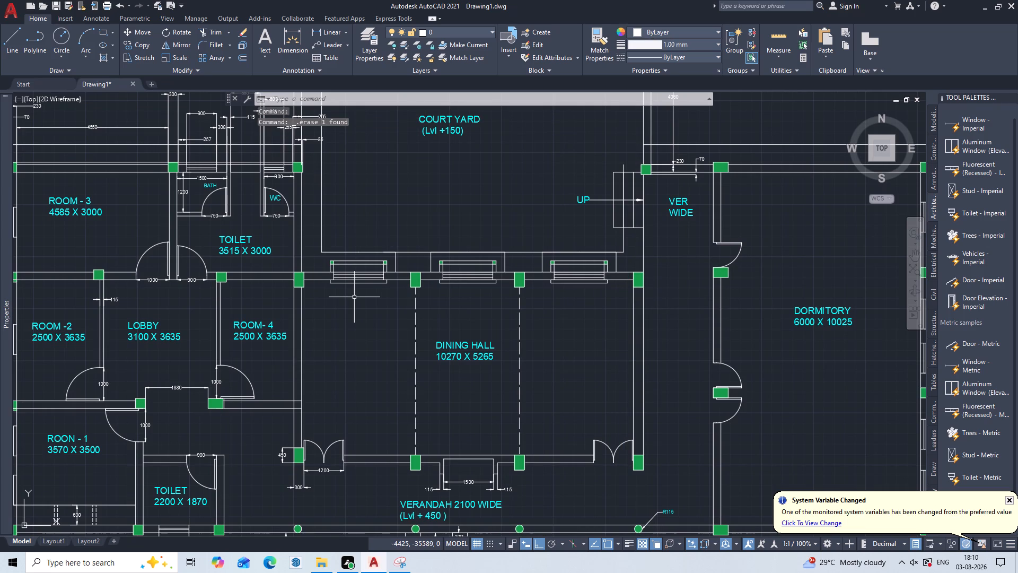
middle_click_drag(357, 297, 433, 380)
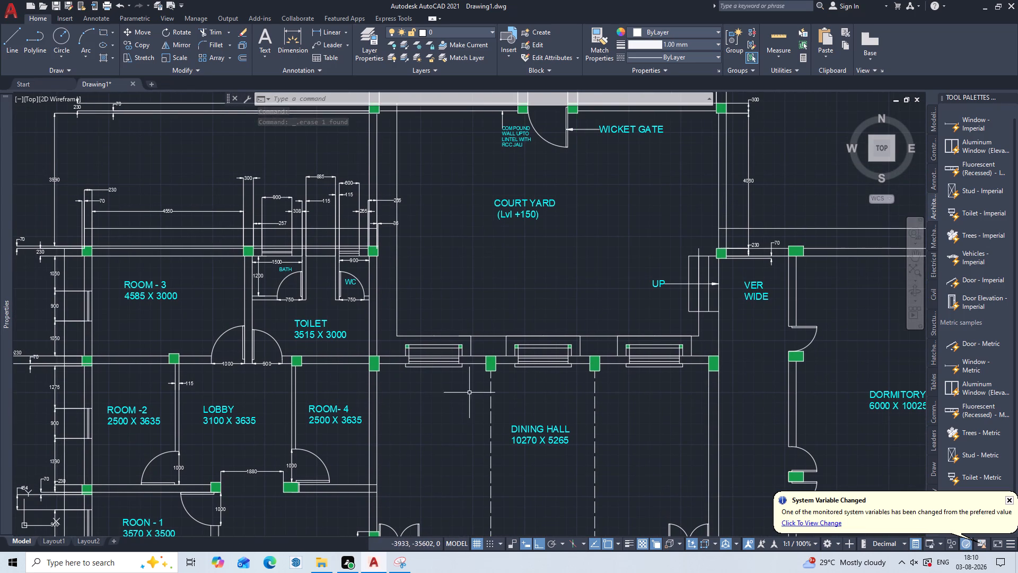
Extend the north offset line above the toilet east to the courtyard's west offset line, and trim that line above the corner.
middle_click_drag(397, 241, 382, 376)
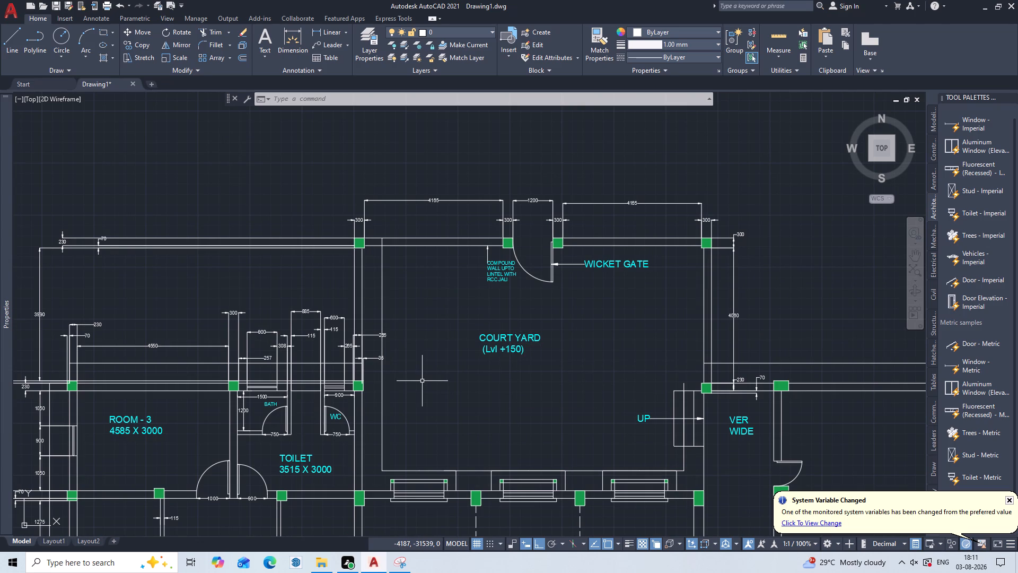
scroll(376, 369, "up", 1)
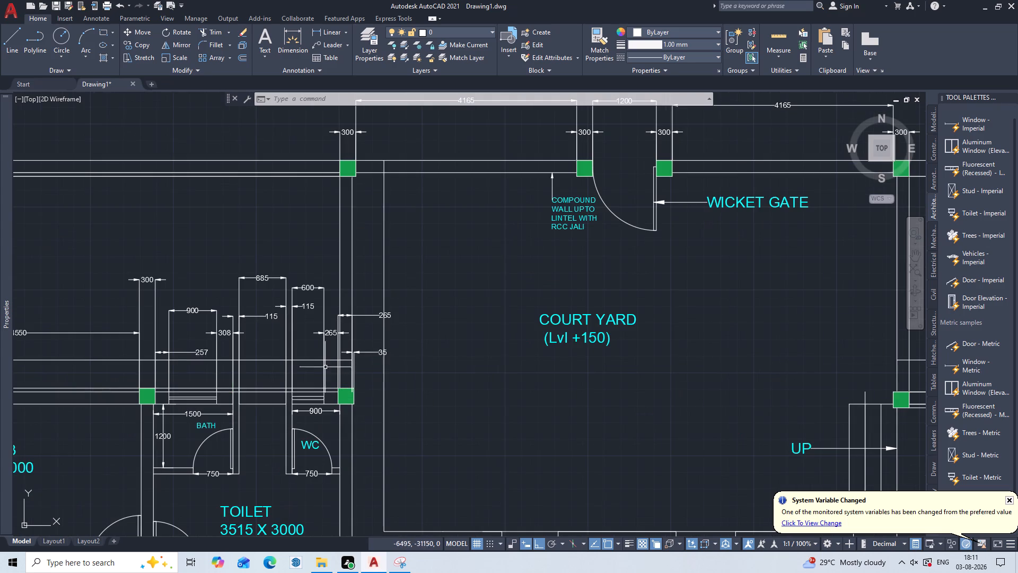
scroll(306, 360, "up", 2)
key("w")
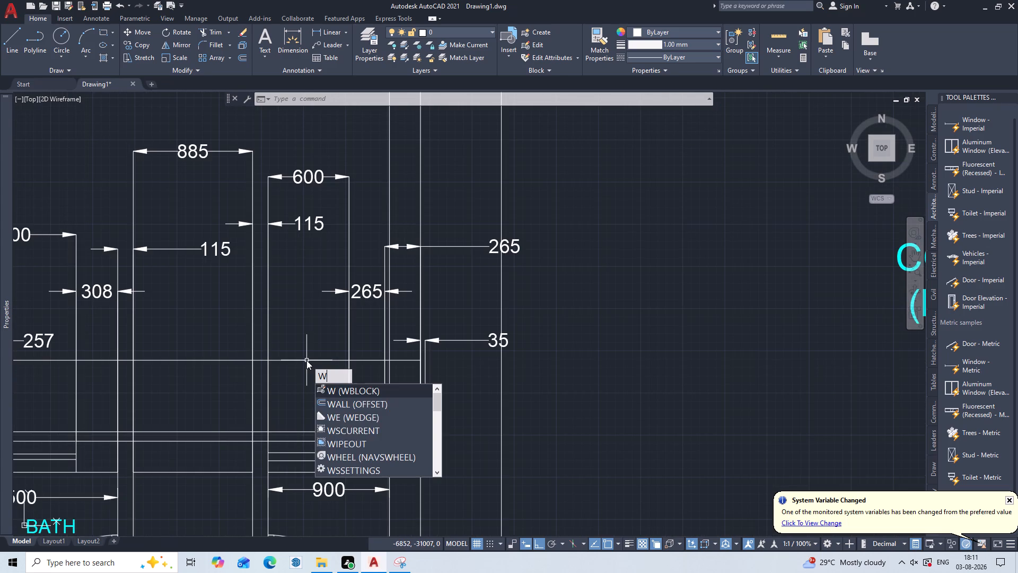
key("BackSpace")
type("EX")
key("Return")
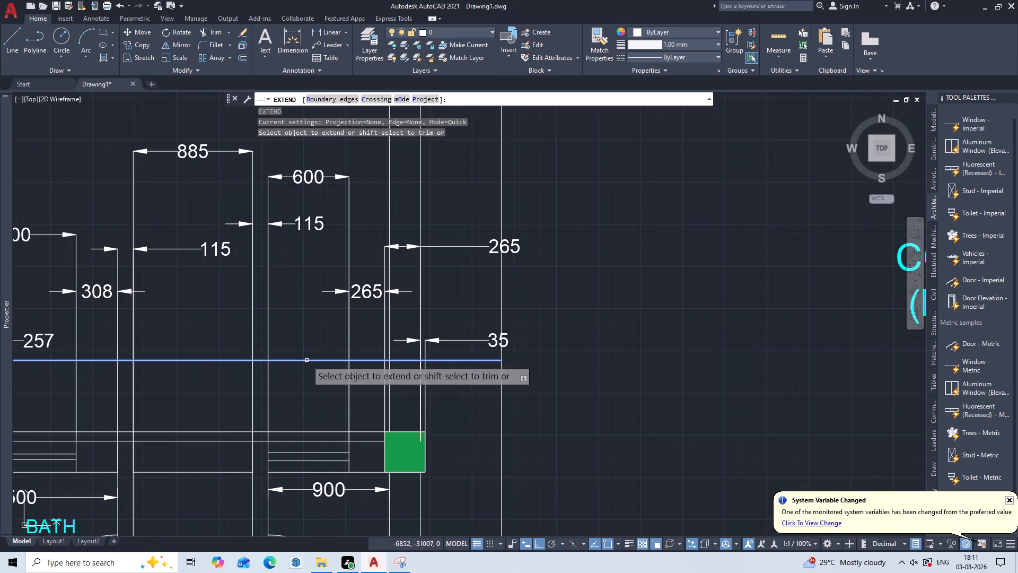
left_click(300, 361)
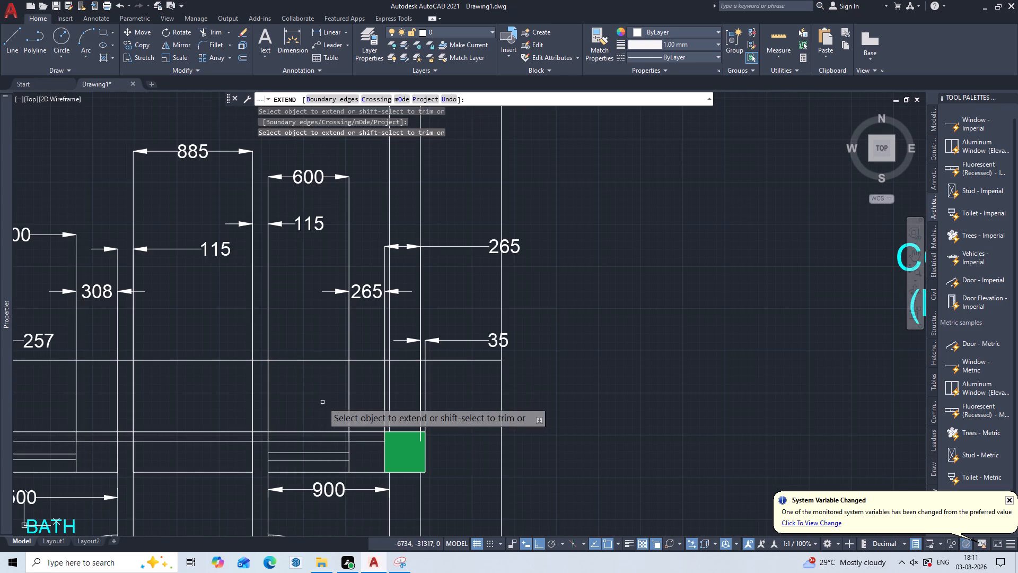
key("Escape")
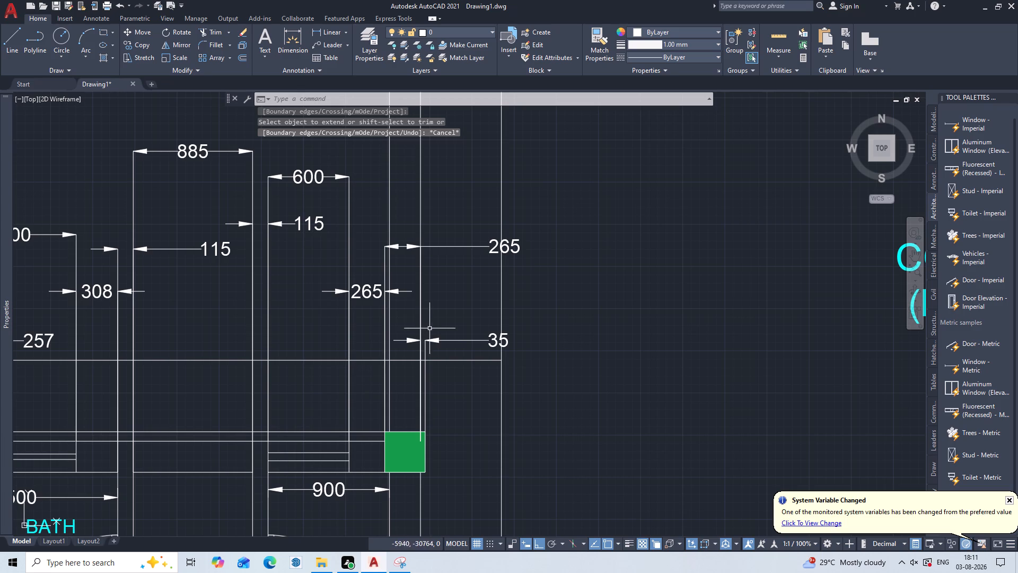
key("t")
key("r")
key("Return")
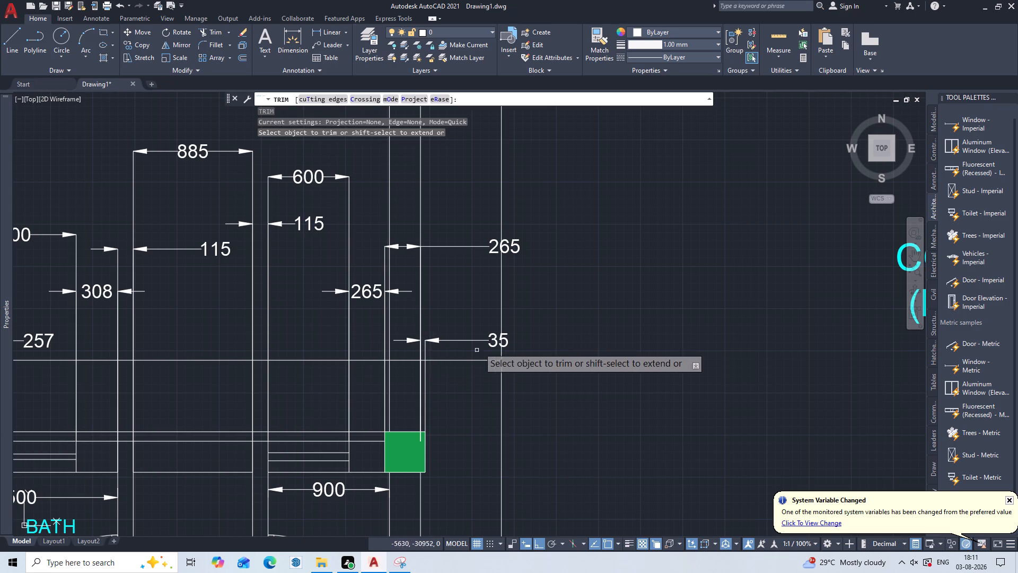
left_click(513, 298)
left_click(468, 315)
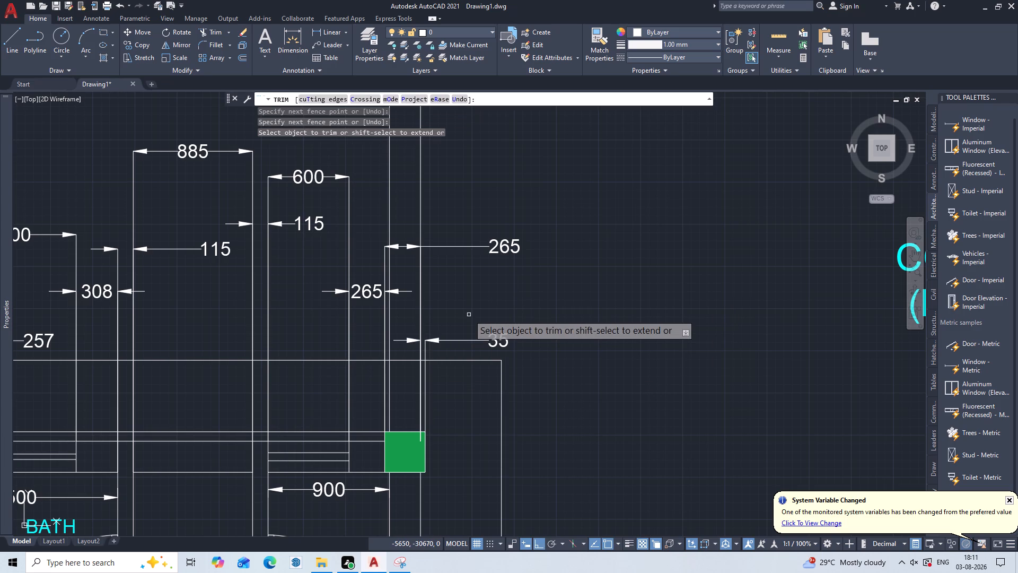
key("Escape")
Draw a short horizontal helper line about 365 long above the top end of the west offset line outside Room 3.
scroll(469, 315, "down", 2)
scroll(520, 319, "down", 1)
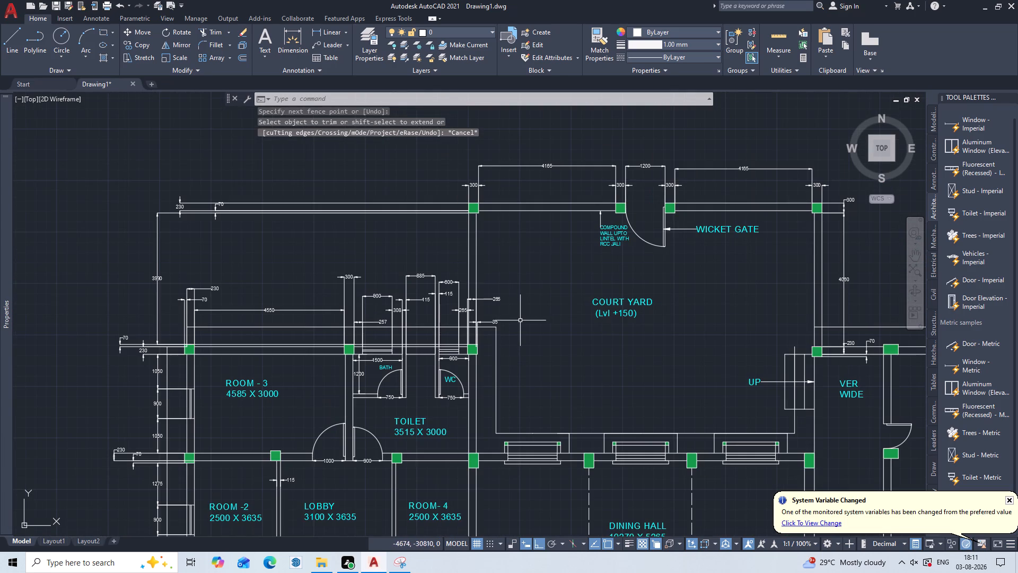
middle_click_drag(508, 356, 638, 286)
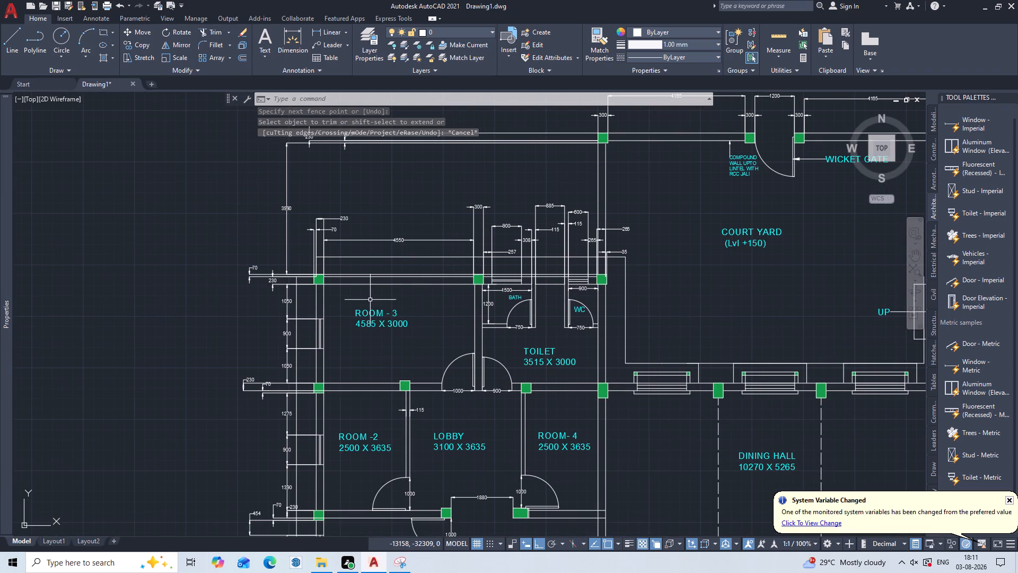
middle_click_drag(370, 300, 494, 349)
scroll(417, 323, "up", 2)
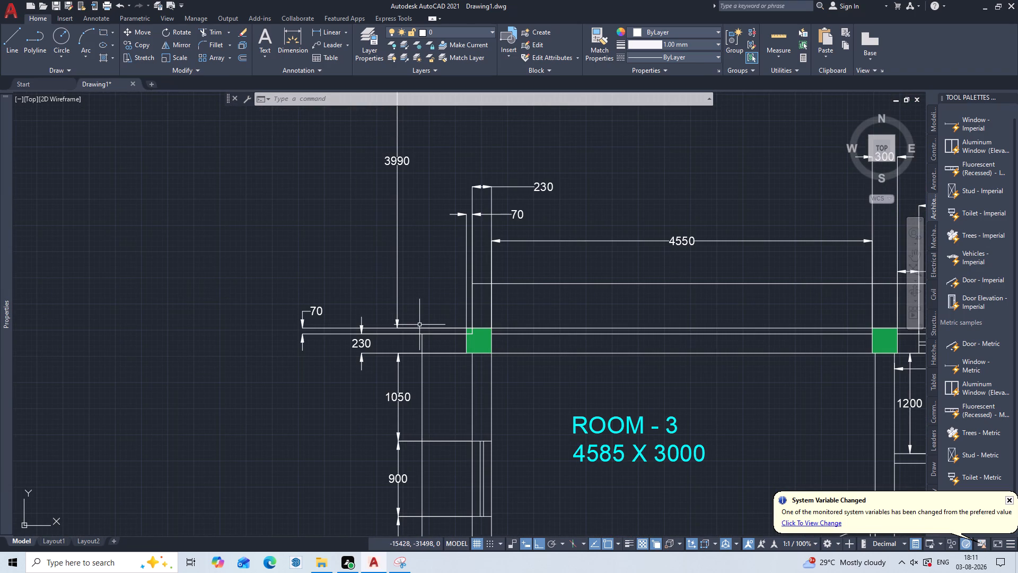
scroll(443, 273, "down", 3)
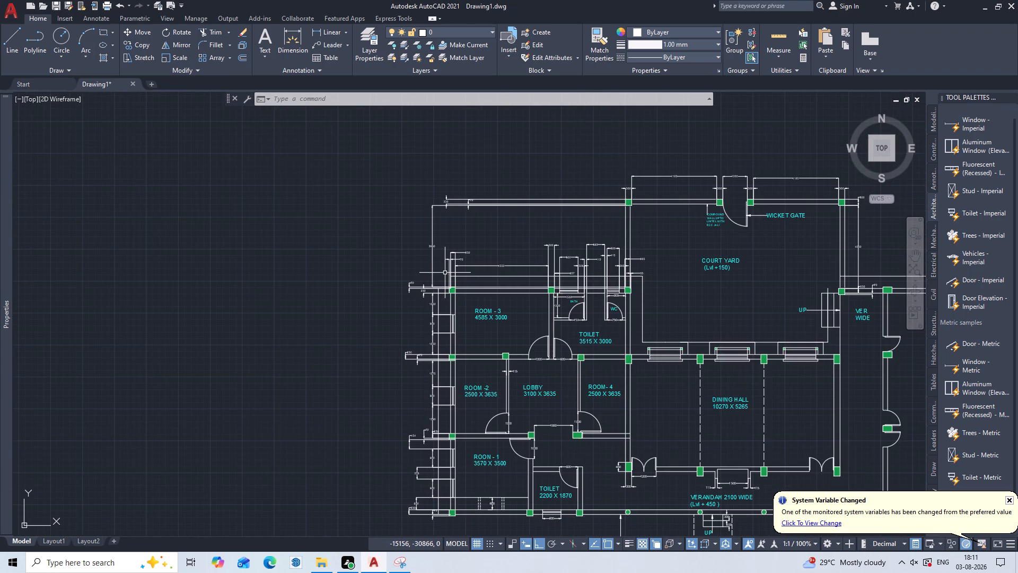
scroll(442, 266, "up", 3)
middle_click_drag(441, 264, 446, 296)
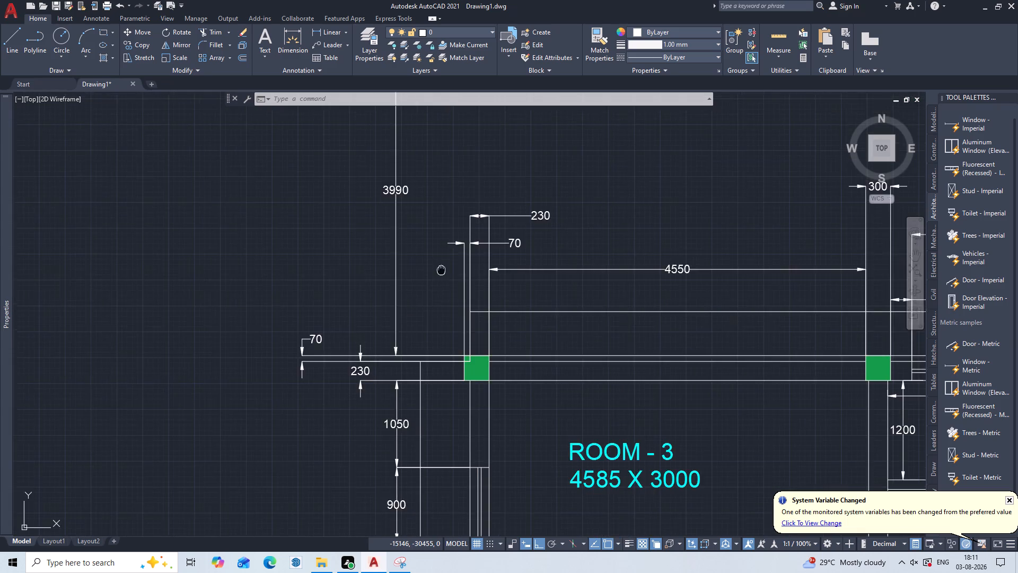
middle_click_drag(446, 296, 448, 332)
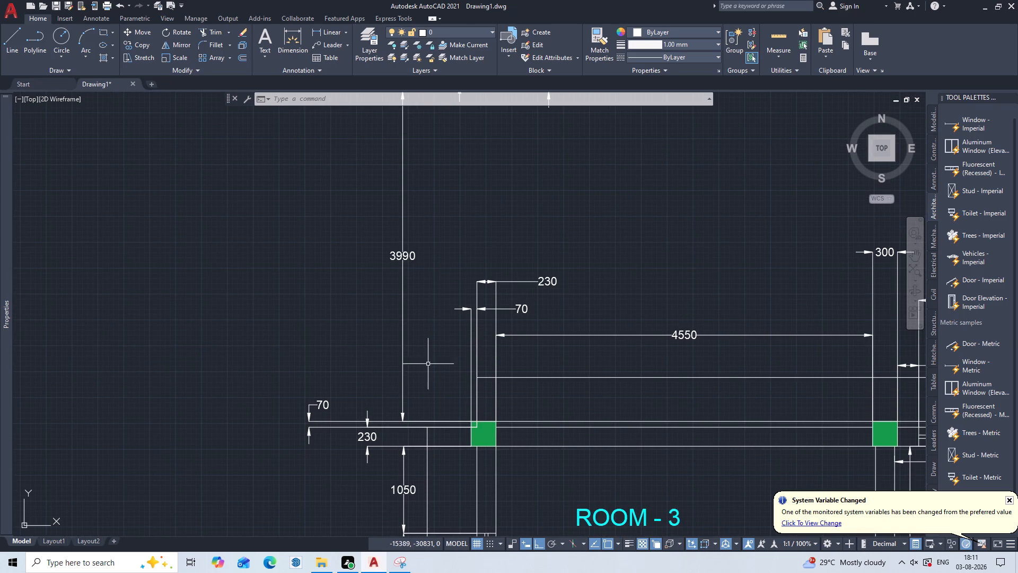
key("l")
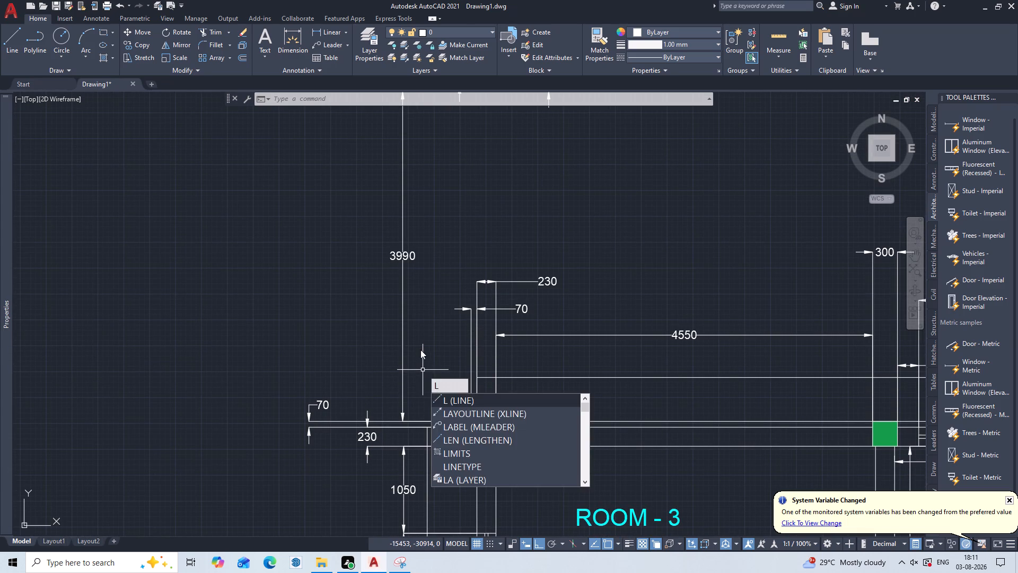
key("Return")
left_click(415, 342)
left_click(445, 343)
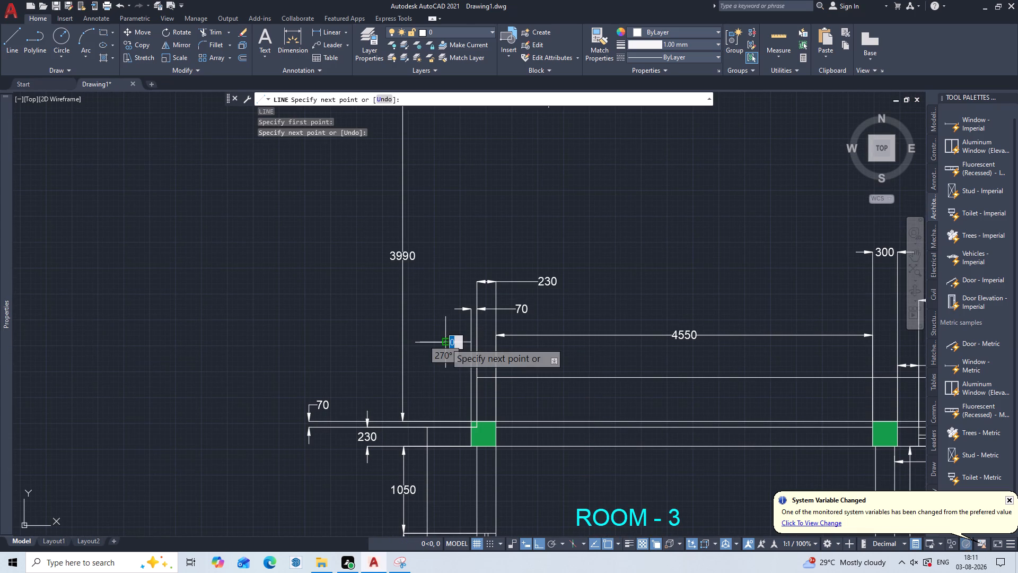
key("Escape")
Extend the west offset line outside Room 3 up to the helper line, and erase the helper line.
key("w")
key("BackSpace")
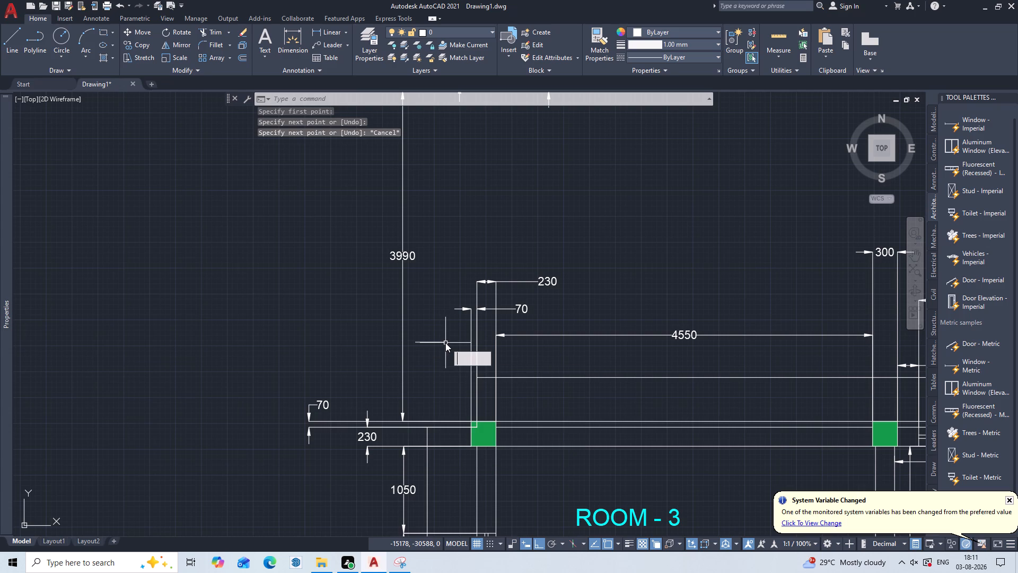
type("EX")
key("Return")
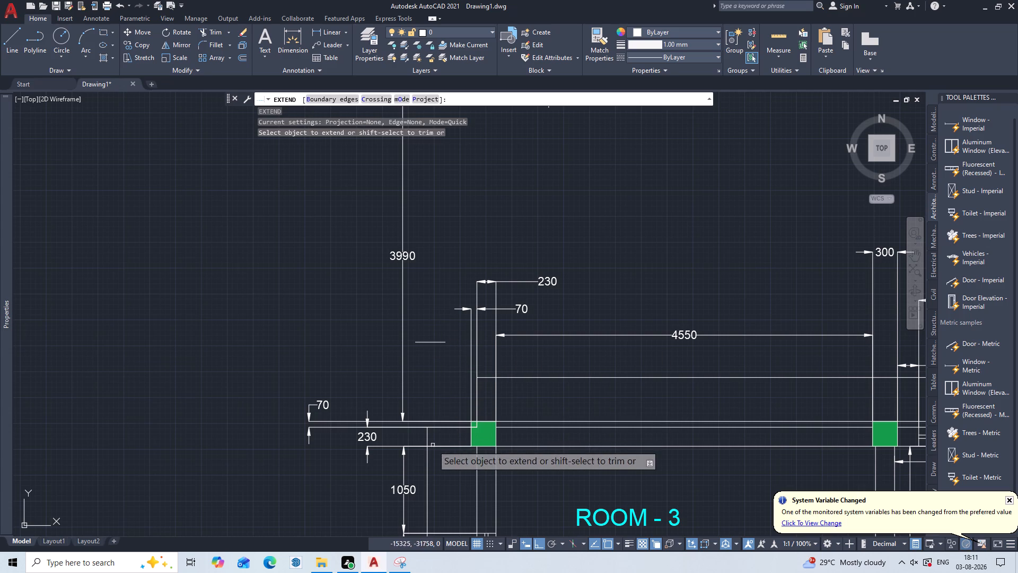
left_click(418, 465)
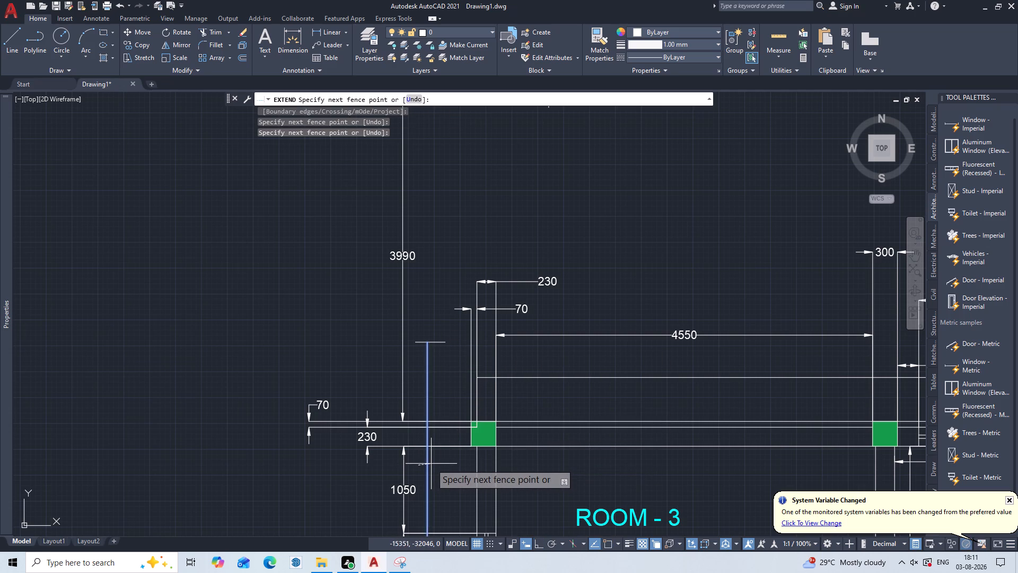
left_click(432, 464)
key("Escape")
left_click(441, 343)
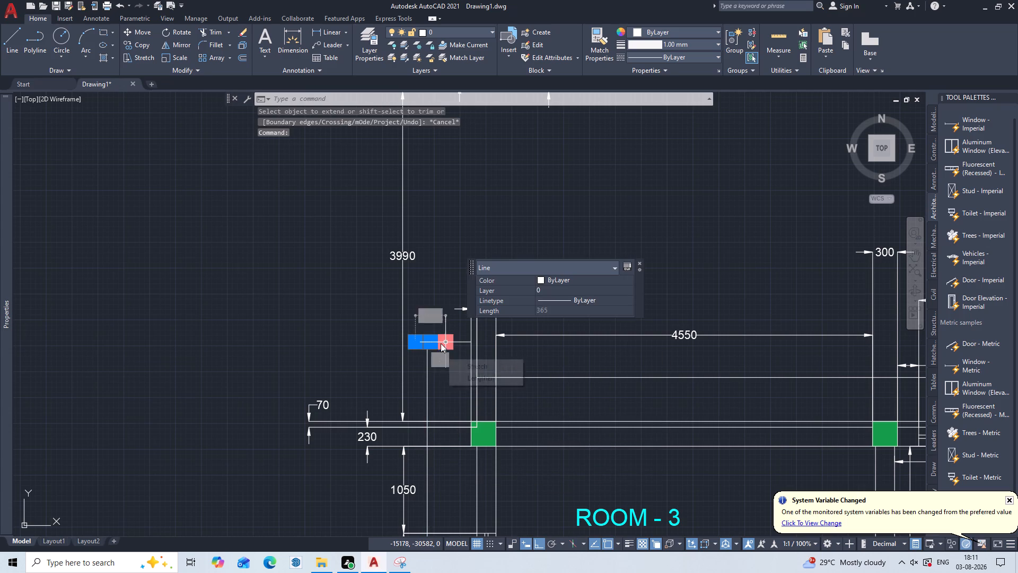
key("Delete")
key("Escape")
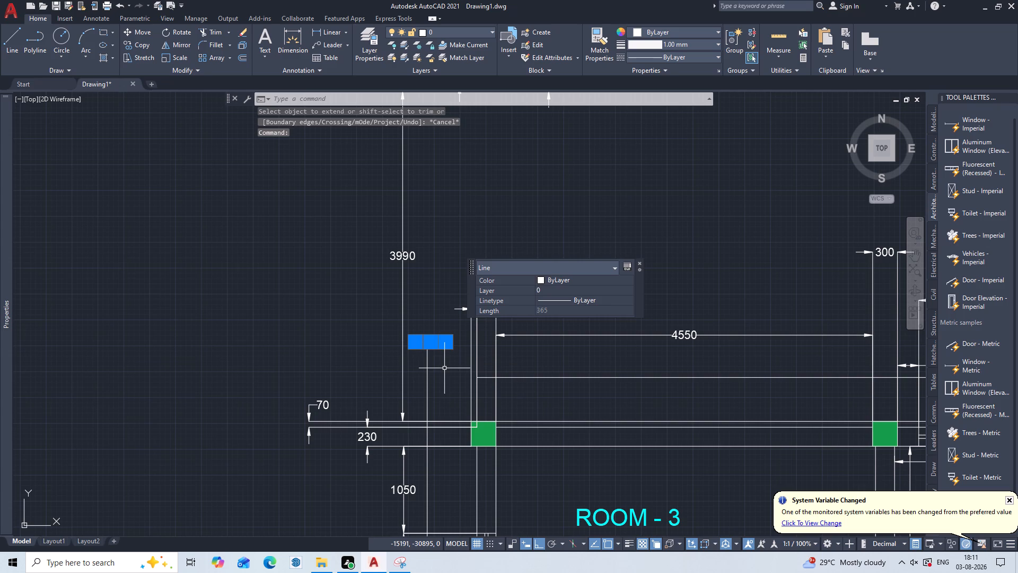
key("Delete")
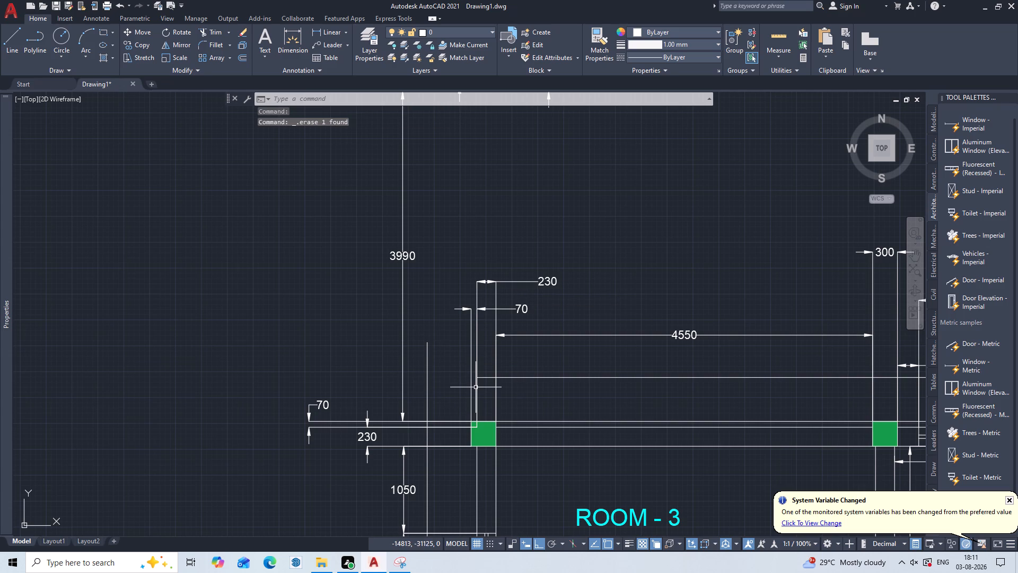
Extend Room 3's north offset line west to the west offset line, and trim the excess above their corner.
type("EX")
key("Delete")
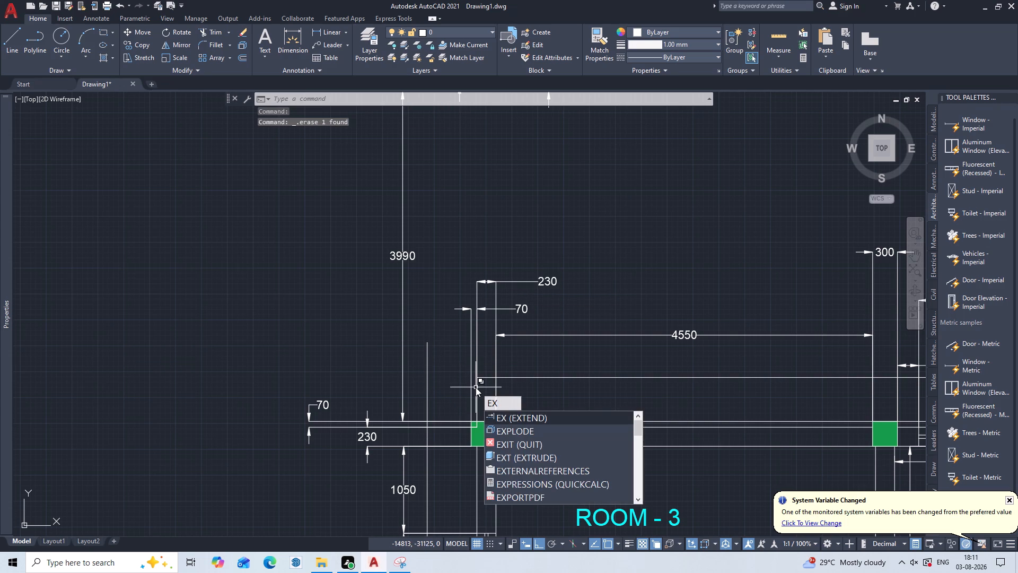
key("Return")
left_click(542, 374)
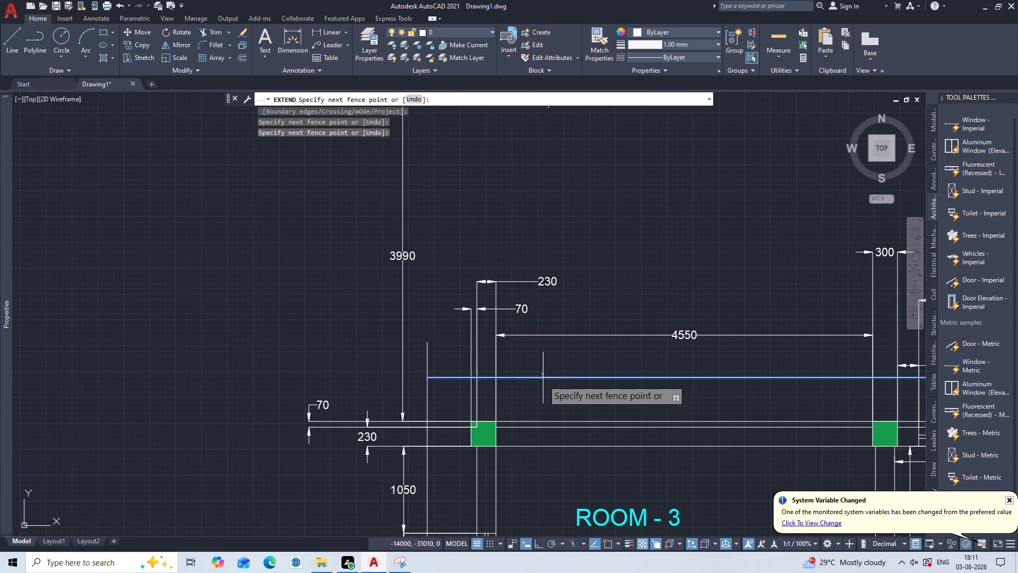
left_click(541, 389)
key("Escape")
type("TR")
key("Return")
left_click(436, 352)
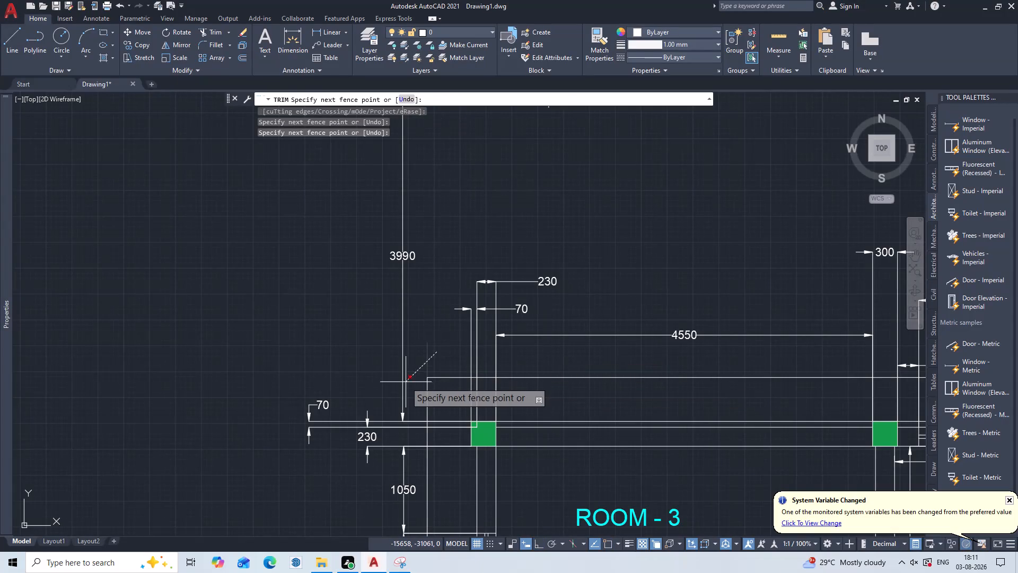
left_click(406, 382)
key("Escape")
Draw a 600 line straight up from the top end of the courtyard's east offset line beside the UP steps.
scroll(523, 314, "down", 2)
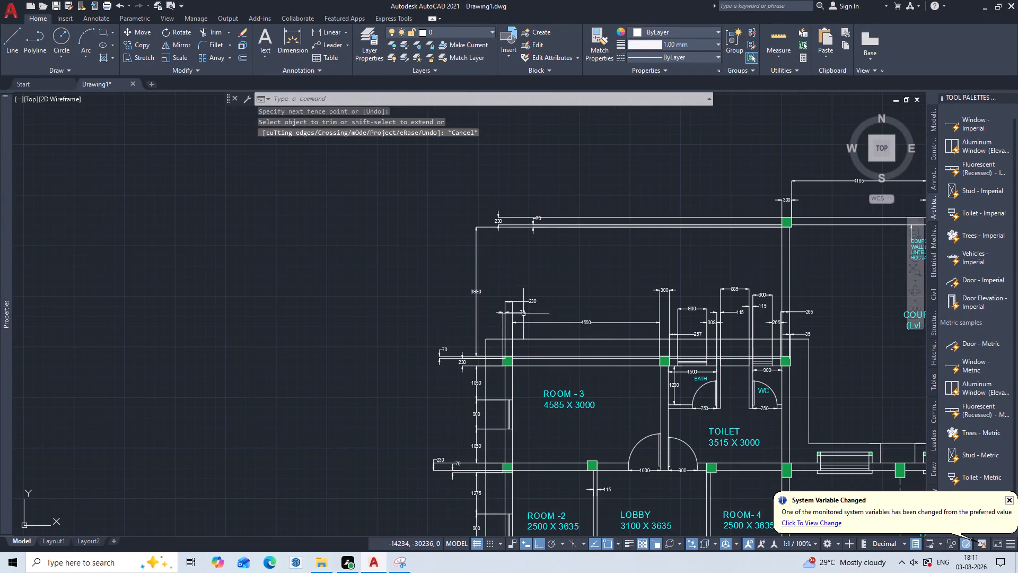
middle_click_drag(542, 390, 458, 177)
middle_click_drag(465, 360, 464, 358)
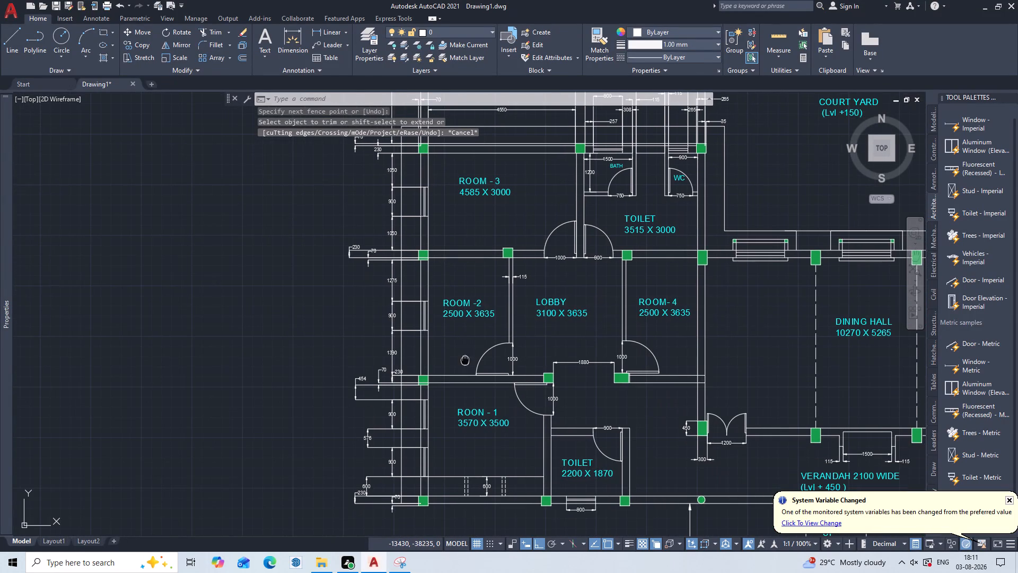
middle_click_drag(464, 358, 441, 288)
middle_click_drag(636, 367, 465, 400)
middle_click_drag(567, 324, 278, 469)
scroll(539, 248, "up", 1)
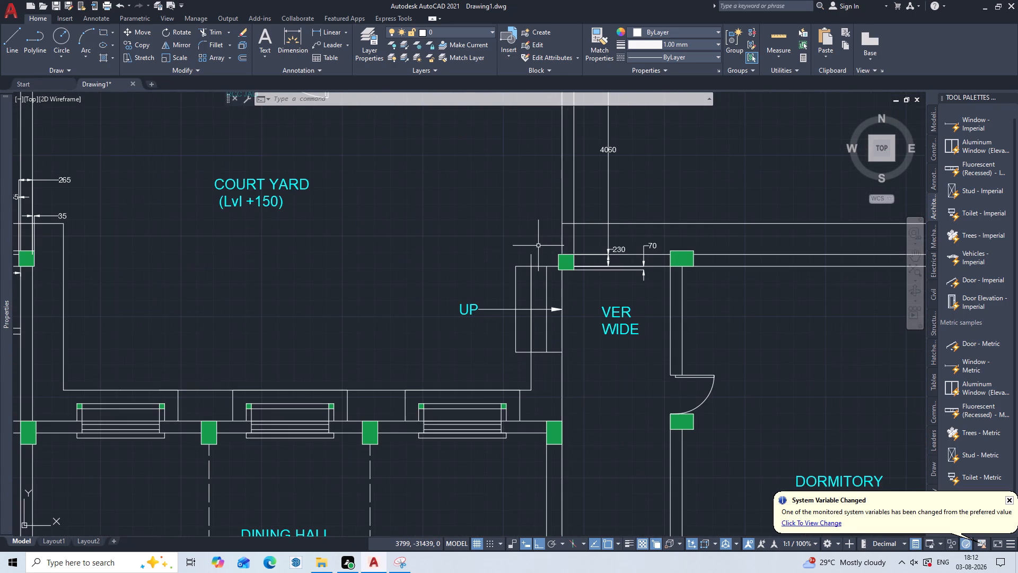
scroll(538, 246, "up", 1)
middle_click_drag(538, 246, 443, 409)
key("l")
key("Return")
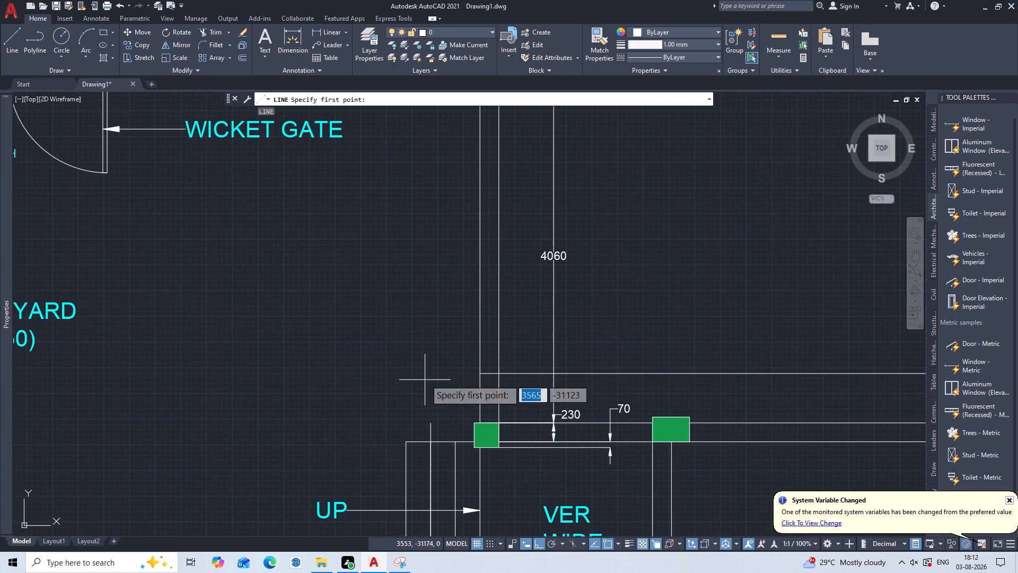
left_click_drag(428, 426, 429, 416)
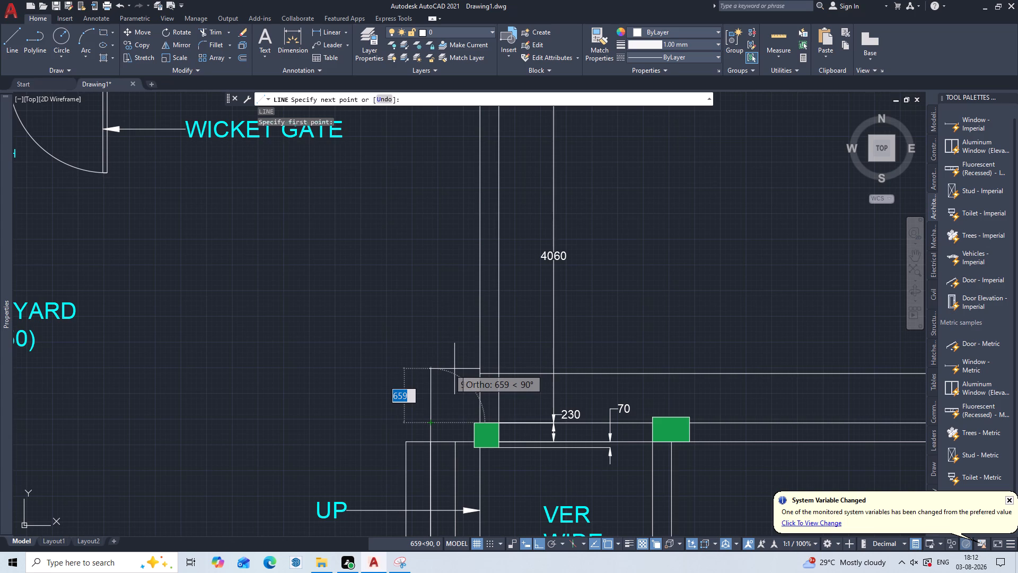
type("600")
key("Return")
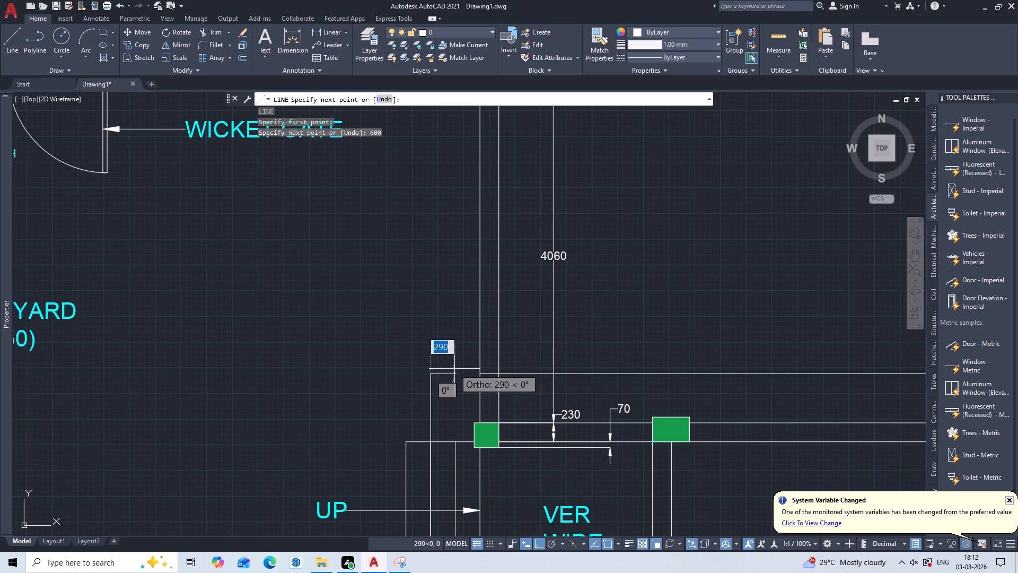
key("Escape")
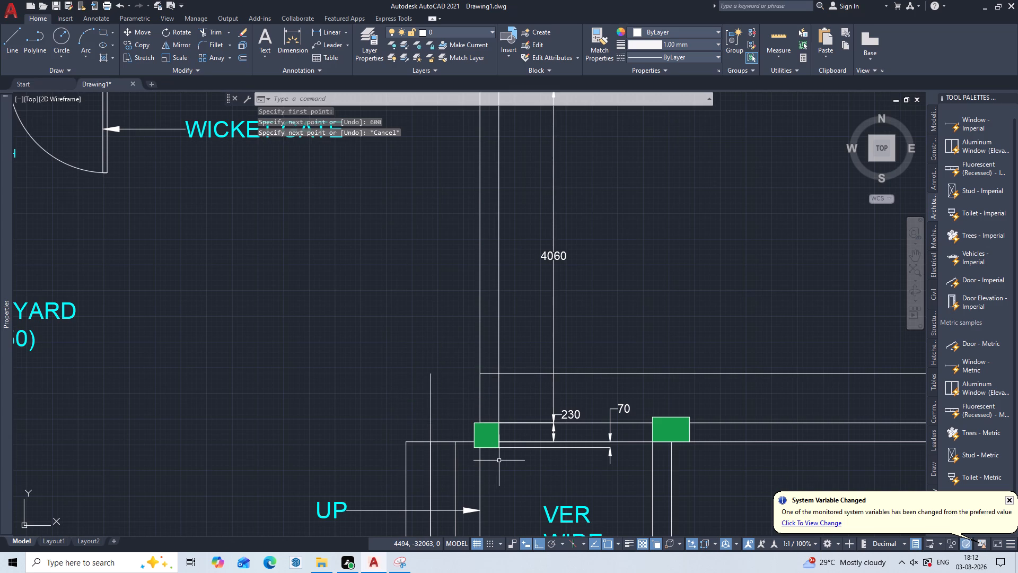
Extend the dormitory's north offset line west to the vertical line beside the courtyard's UP steps.
type("EX")
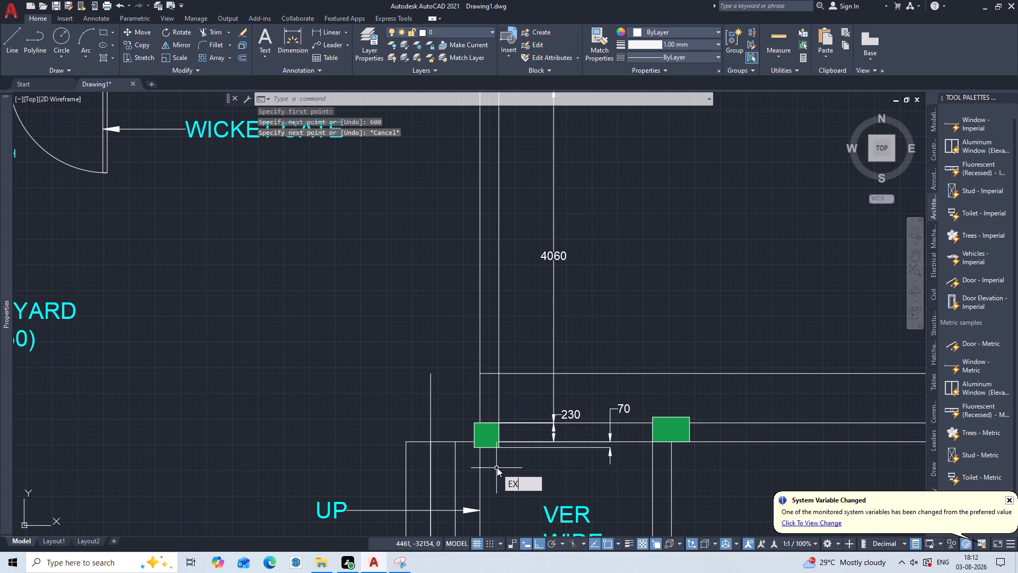
key("Return")
left_click(532, 374)
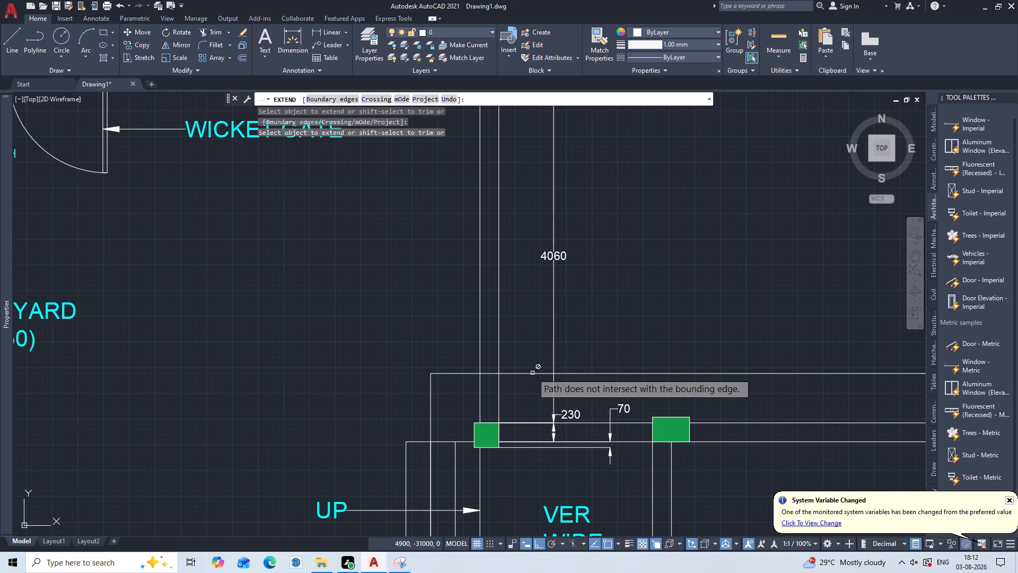
key("Escape")
scroll(675, 341, "down", 1)
middle_click_drag(677, 342, 473, 335)
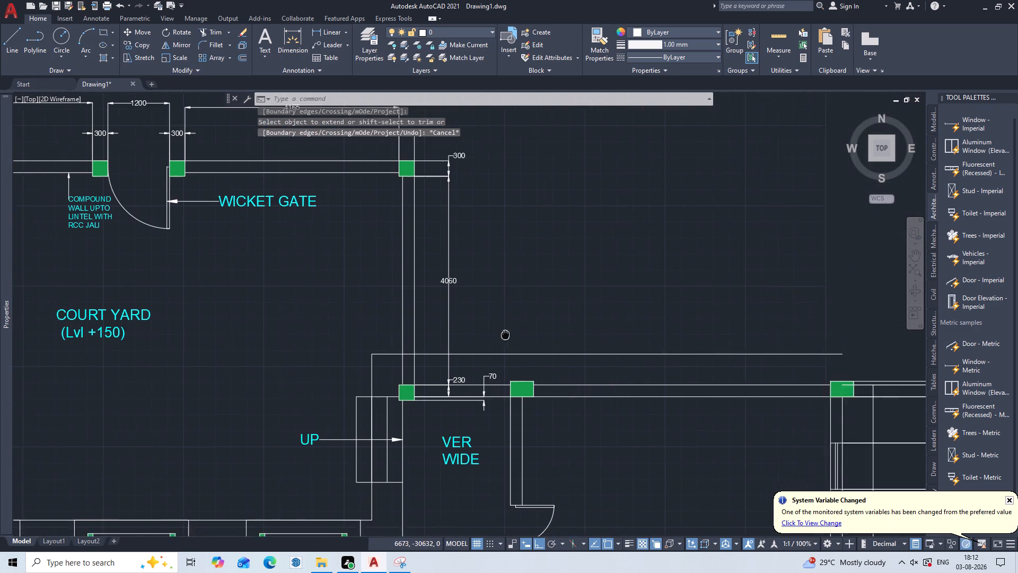
Draw a 600 line straight up from the top end of the offset line east of the dormitory.
middle_click_drag(473, 335, 354, 332)
scroll(543, 328, "down", 1)
middle_click_drag(551, 331, 458, 328)
scroll(544, 368, "up", 3)
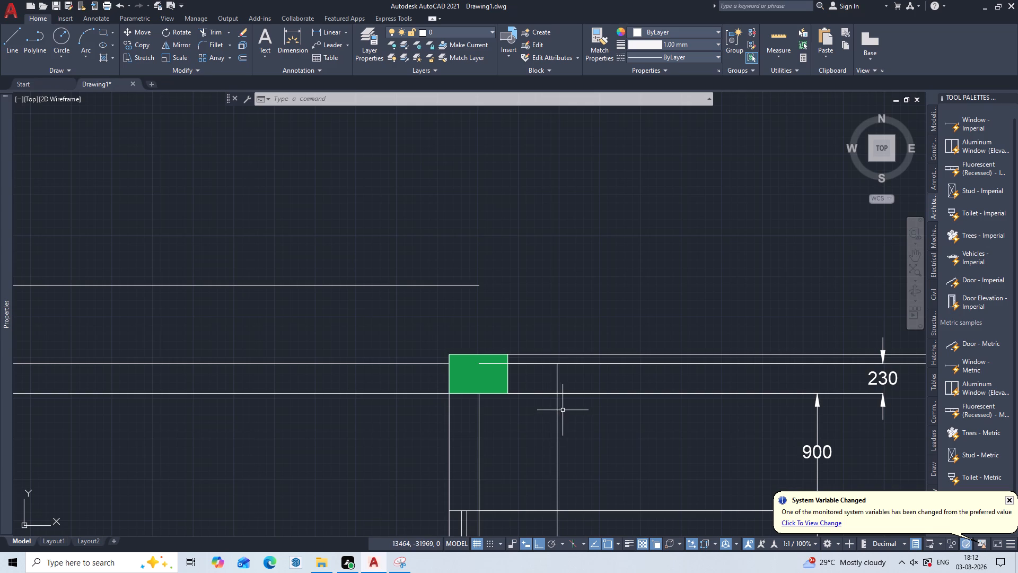
key("l")
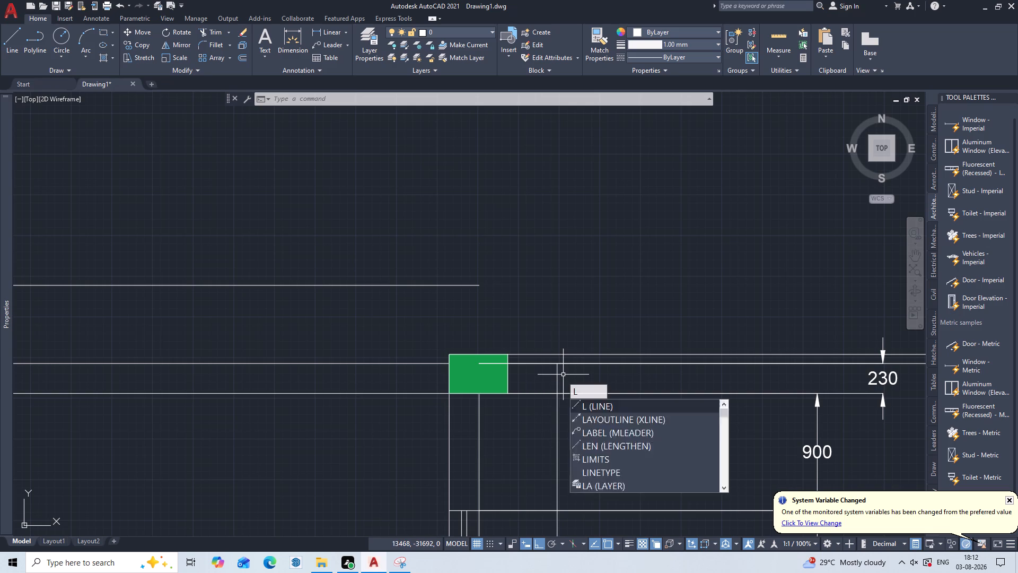
key("Return")
left_click_drag(555, 364, 556, 355)
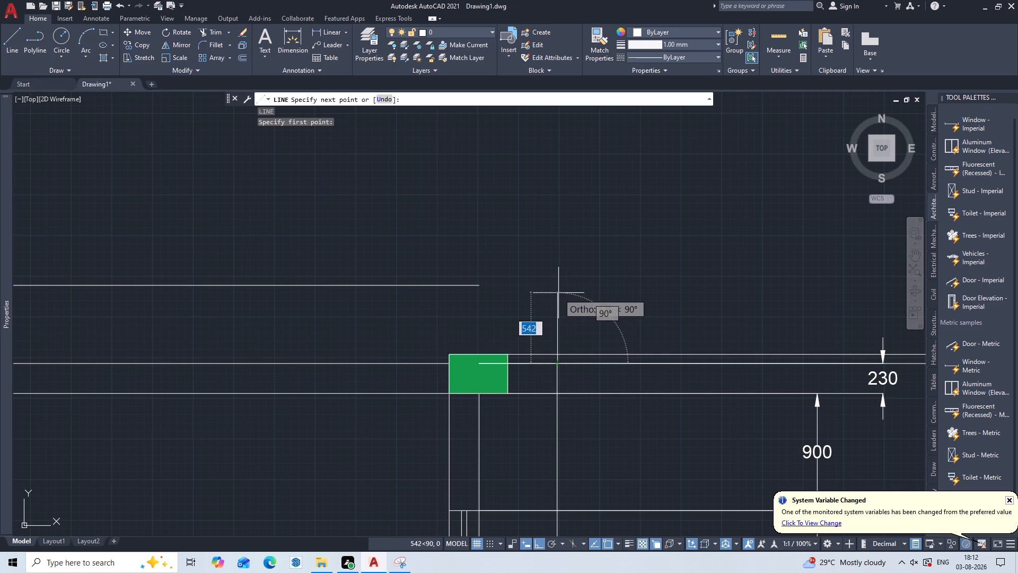
key("6")
key("0")
key("0")
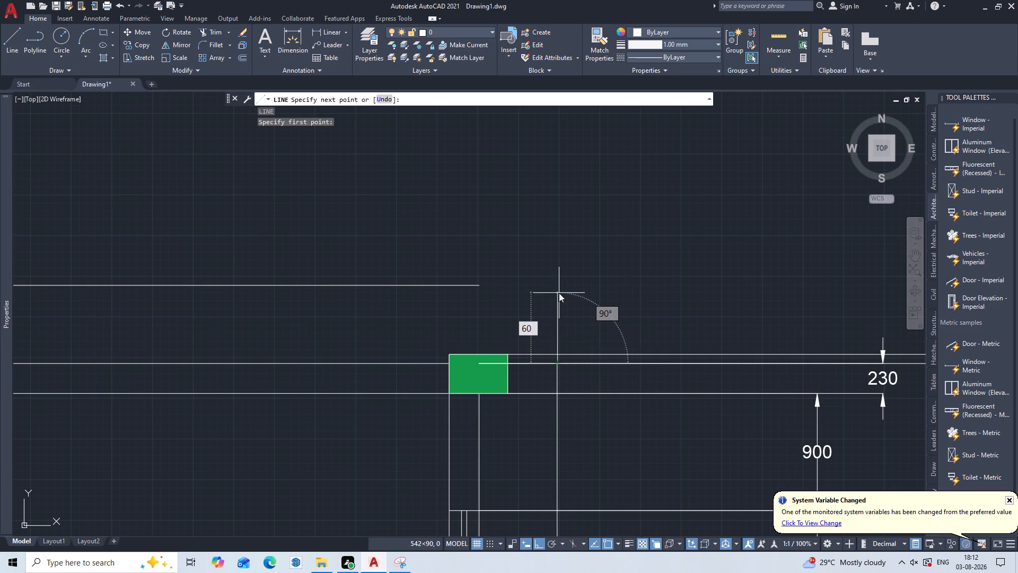
key("Return")
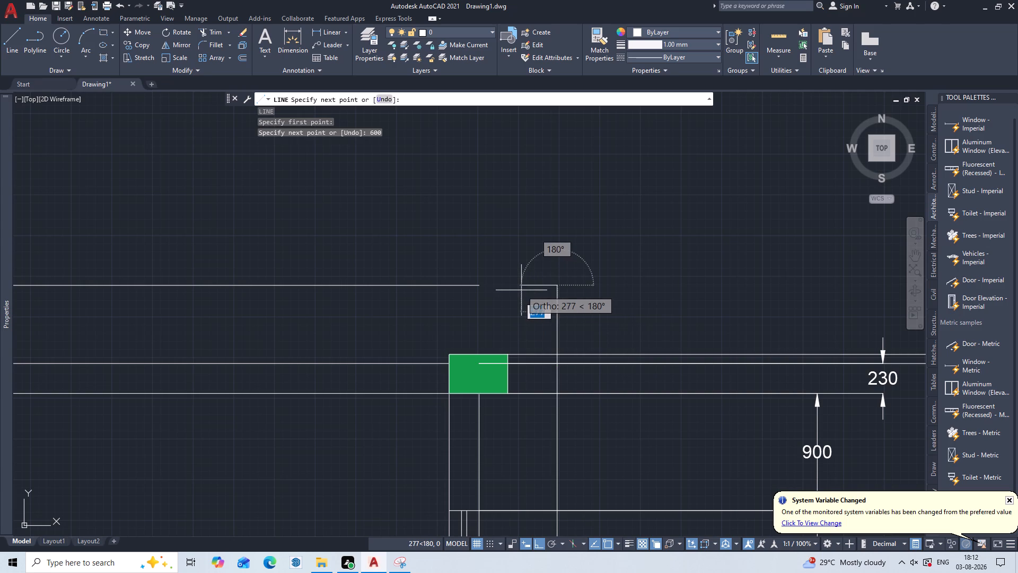
key("Escape")
Extend the dormitory's north offset line east to the vertical line at the northeast corner.
key("e")
key("x")
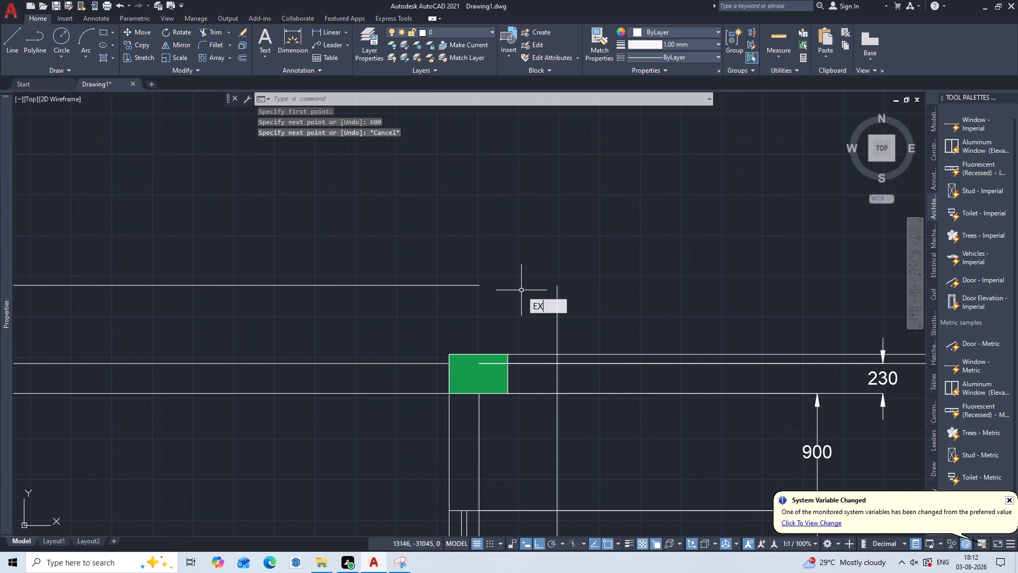
key("Return")
left_click_drag(459, 270, 451, 279)
left_click(449, 328)
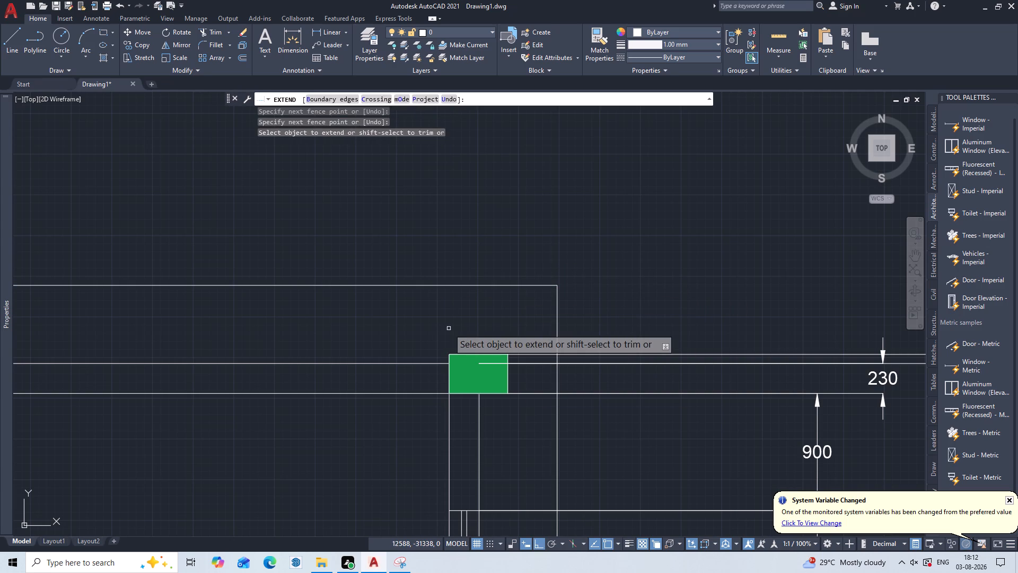
key("Escape")
Examine the offset lines at the dormitory's southeast corner and around the whole floor plan.
scroll(456, 318, "down", 2)
scroll(428, 381, "down", 1)
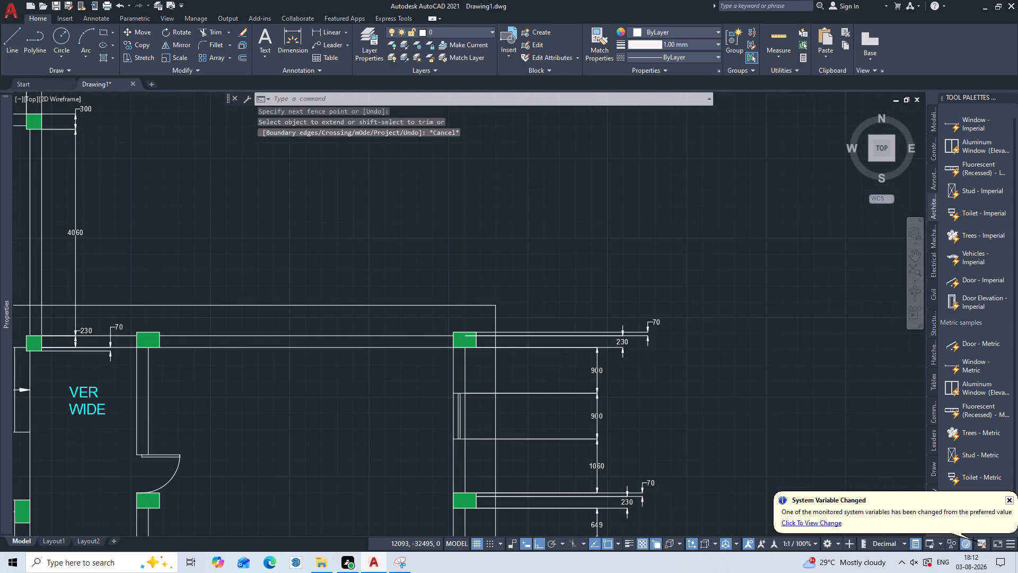
middle_click_drag(426, 387, 592, 174)
scroll(569, 375, "down", 1)
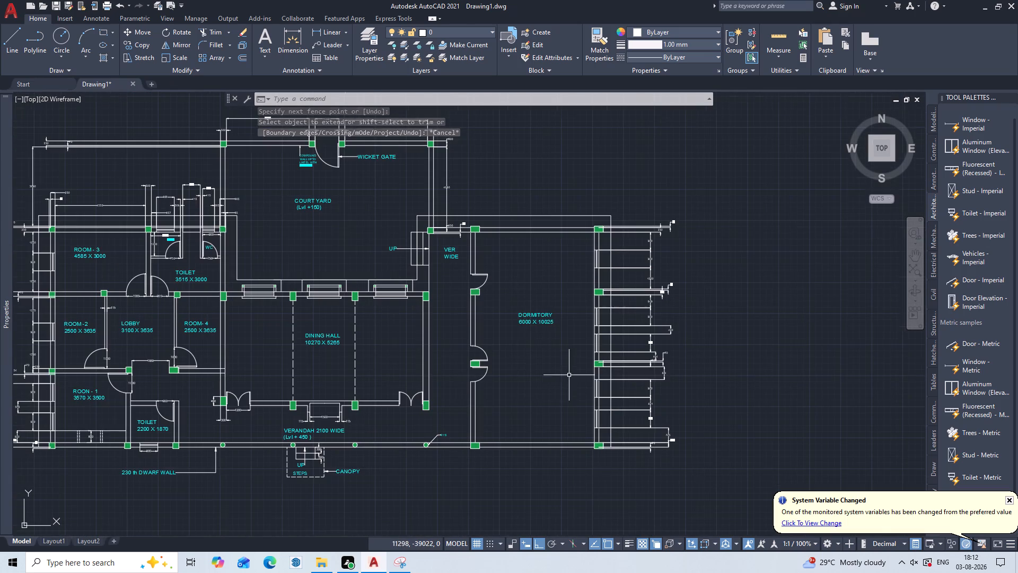
scroll(601, 439, "up", 4)
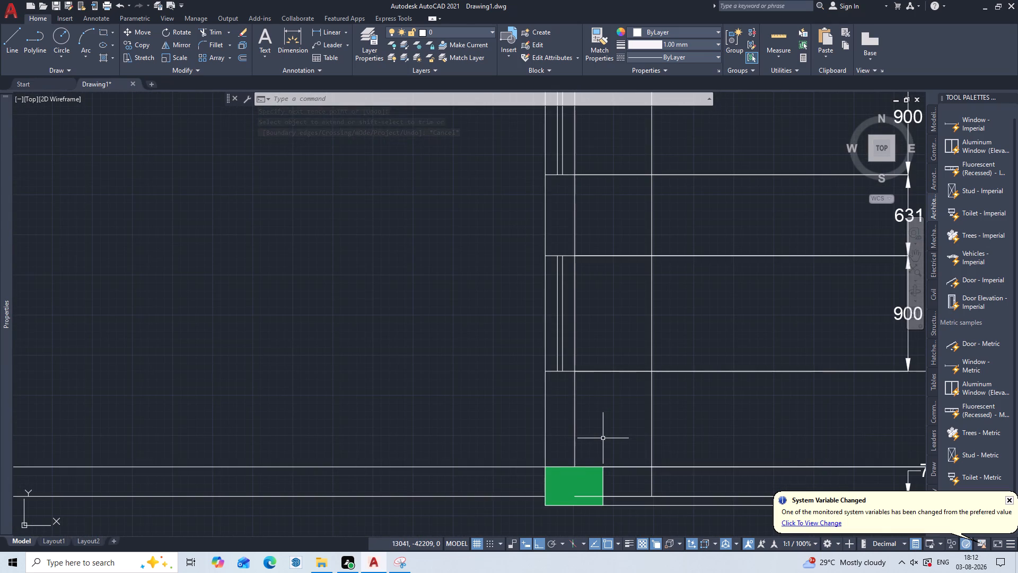
scroll(453, 395, "down", 3)
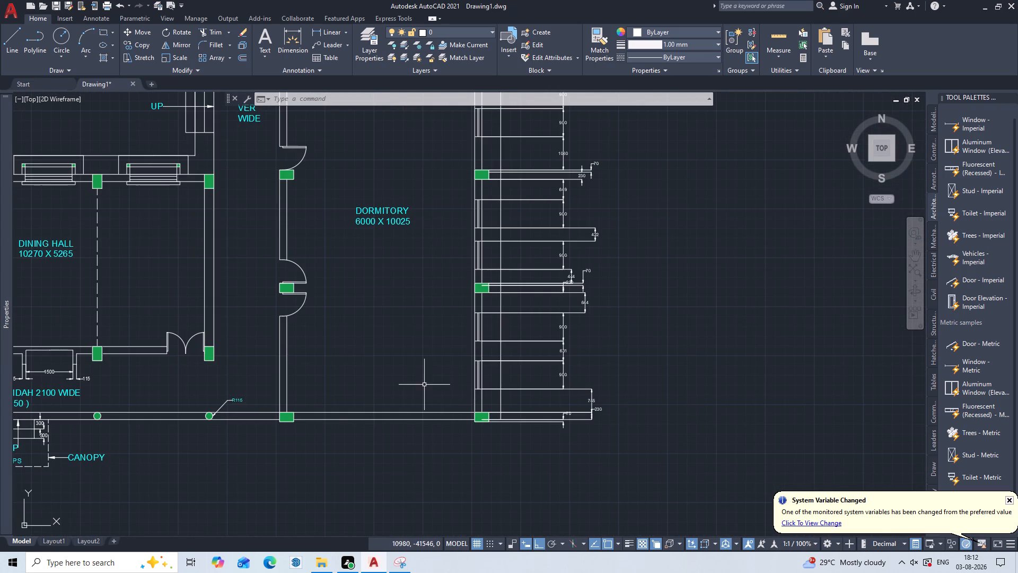
middle_click_drag(424, 385, 821, 379)
scroll(631, 350, "down", 1)
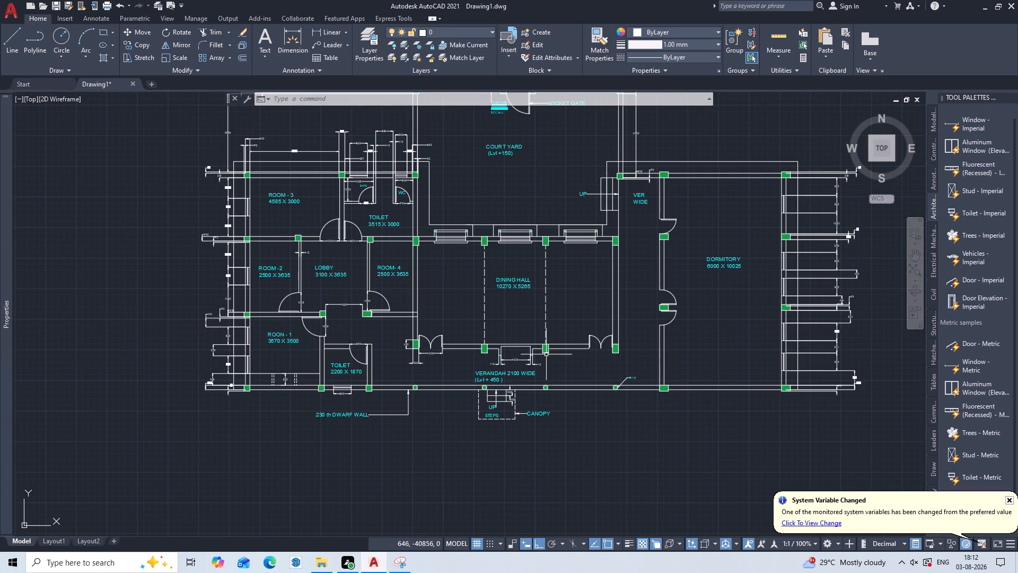
middle_click_drag(545, 355, 544, 430)
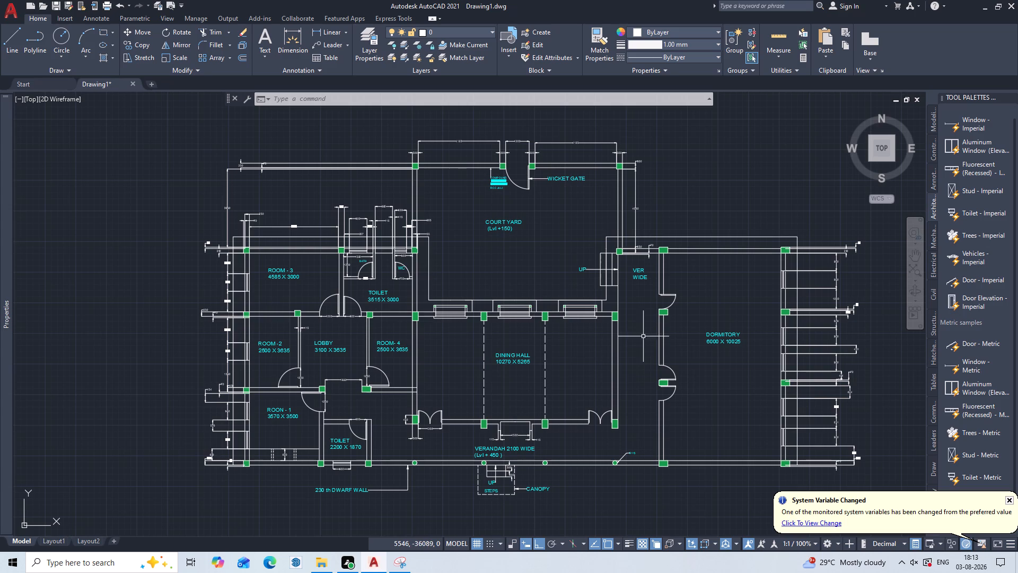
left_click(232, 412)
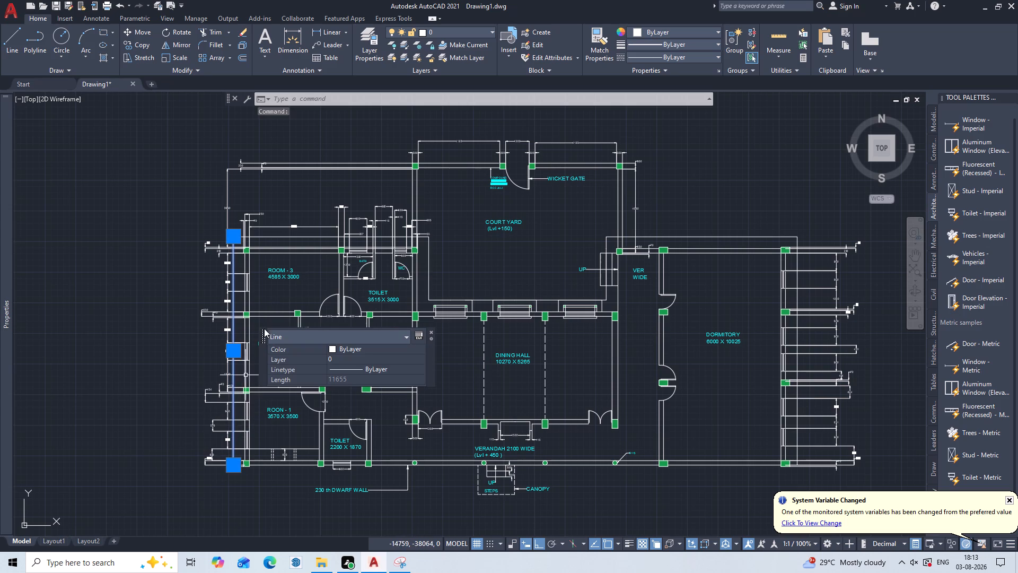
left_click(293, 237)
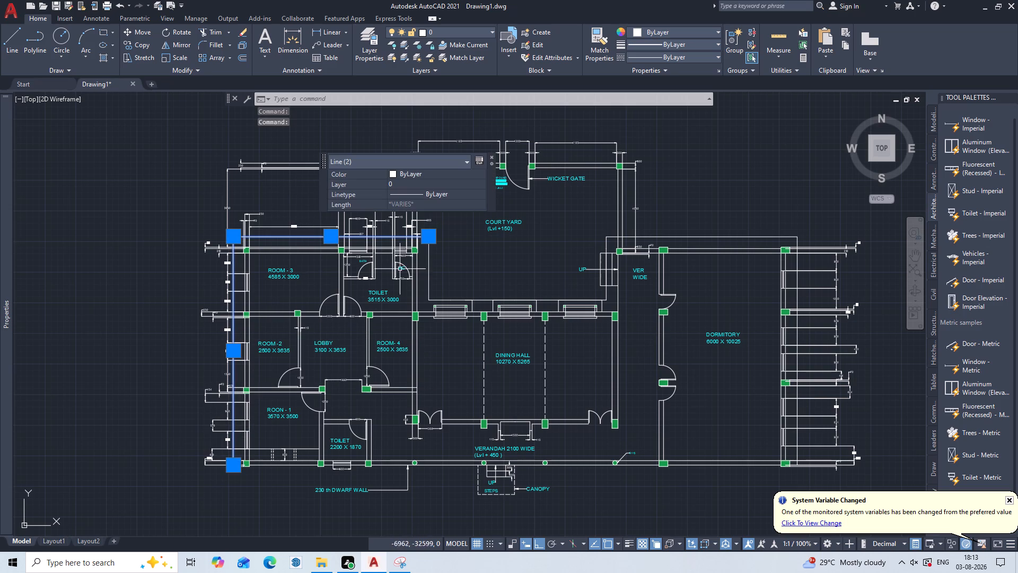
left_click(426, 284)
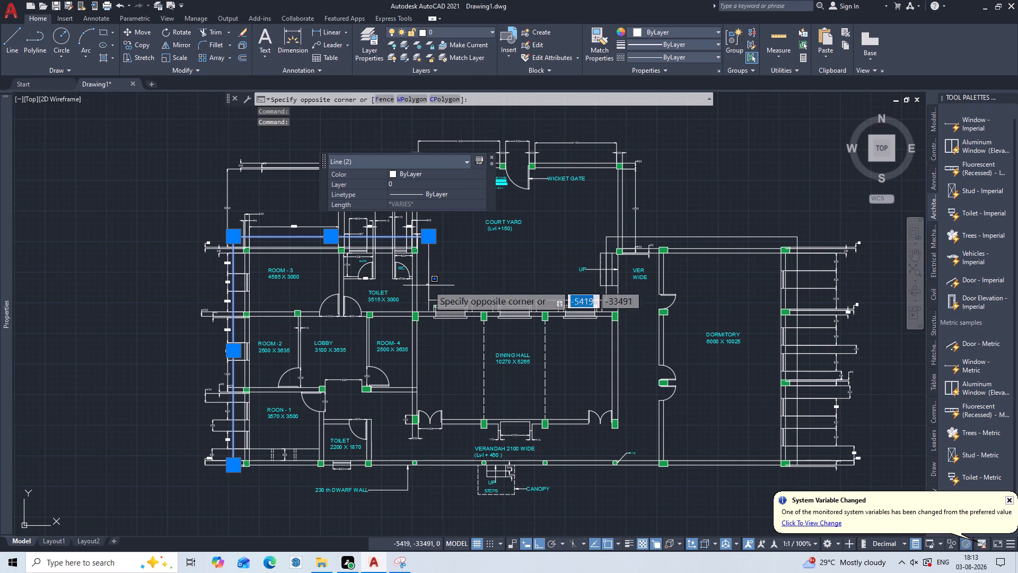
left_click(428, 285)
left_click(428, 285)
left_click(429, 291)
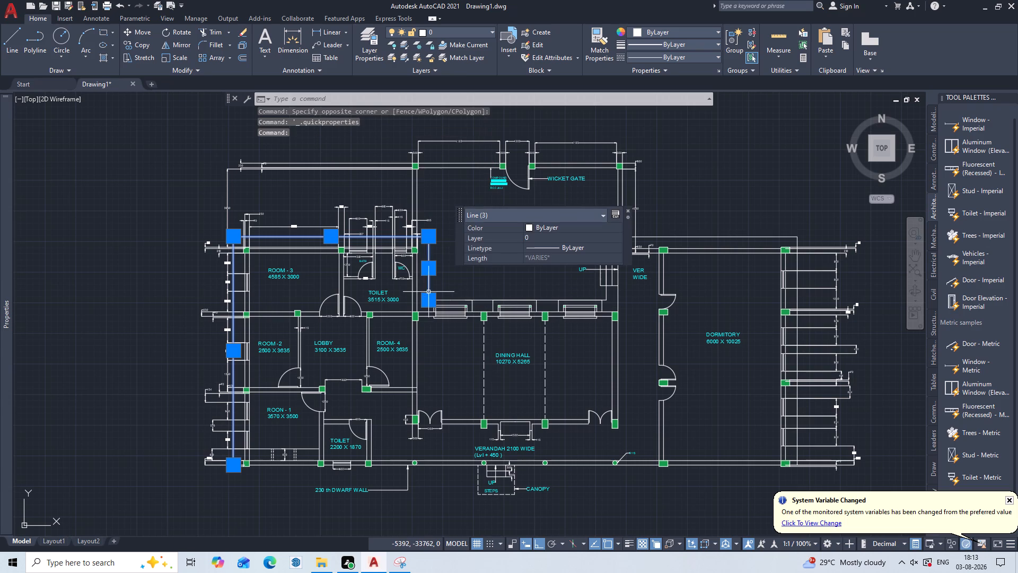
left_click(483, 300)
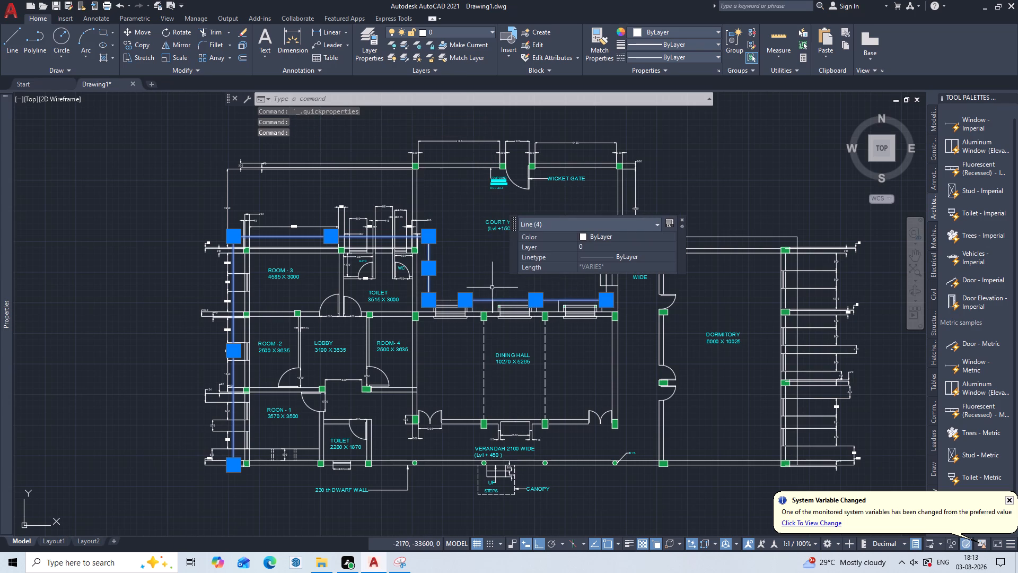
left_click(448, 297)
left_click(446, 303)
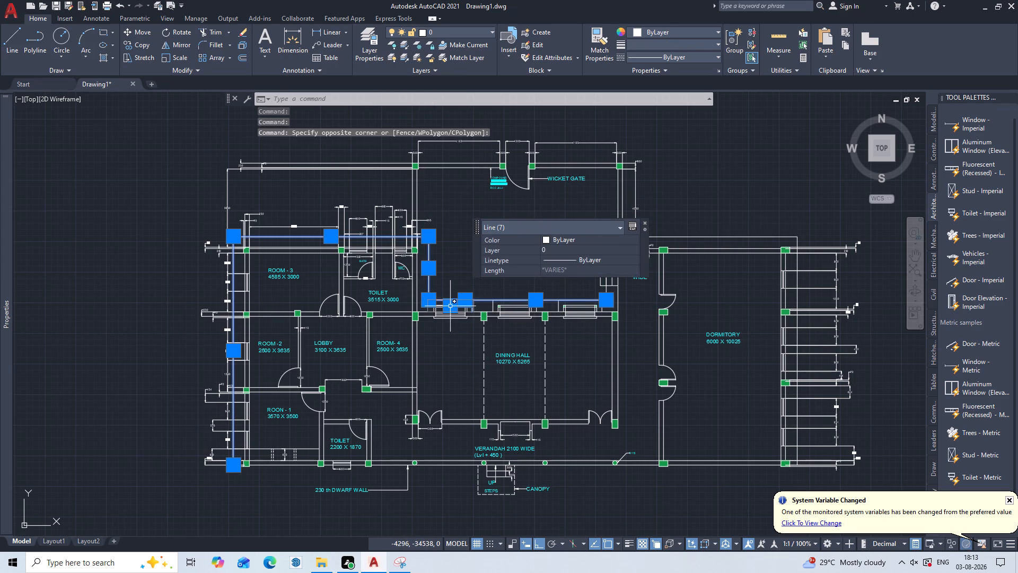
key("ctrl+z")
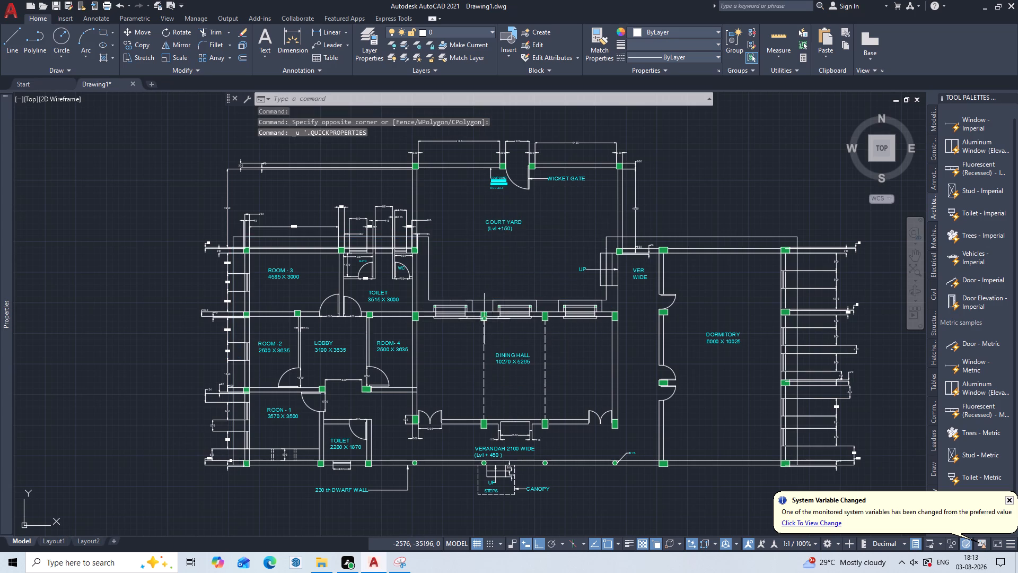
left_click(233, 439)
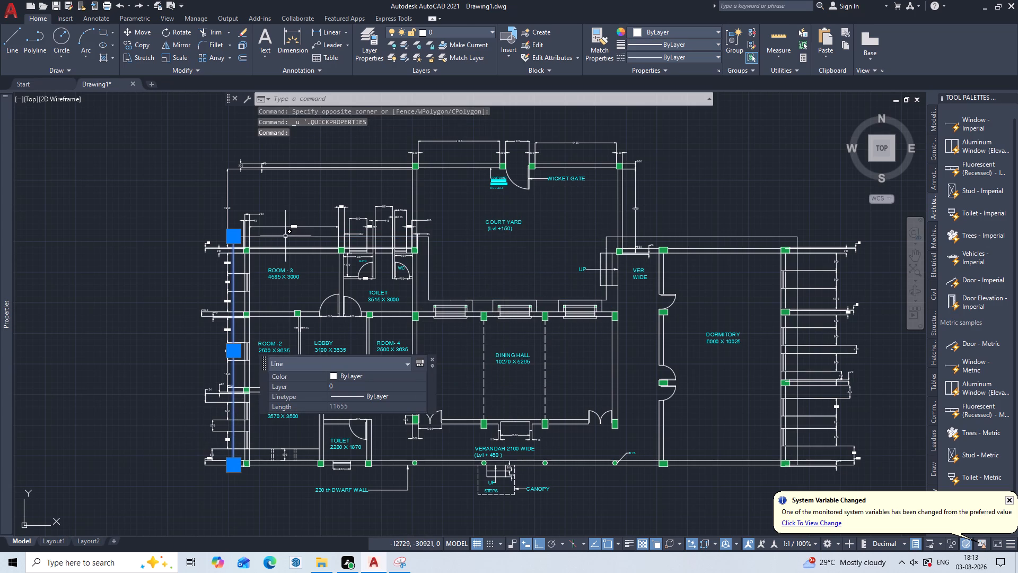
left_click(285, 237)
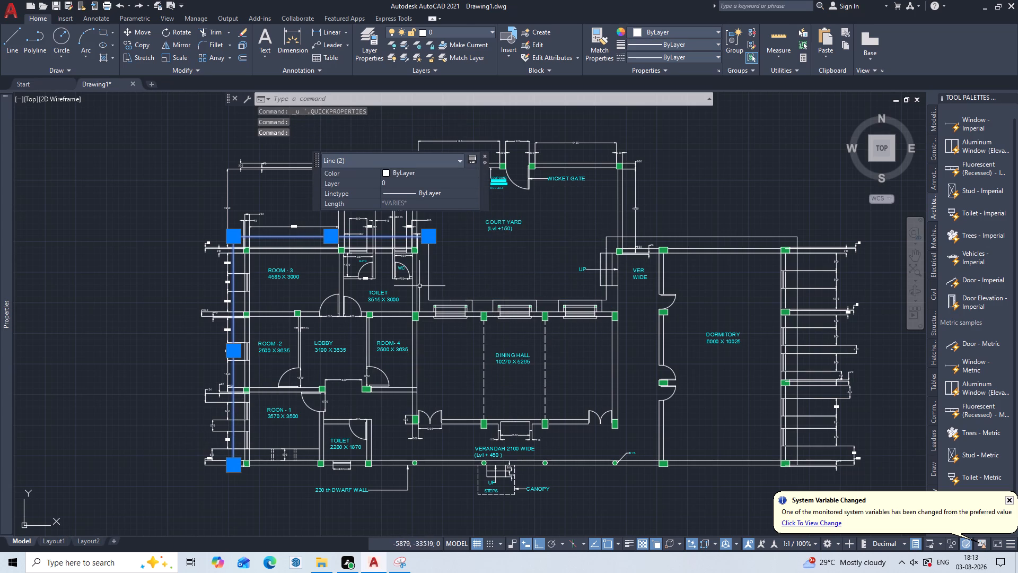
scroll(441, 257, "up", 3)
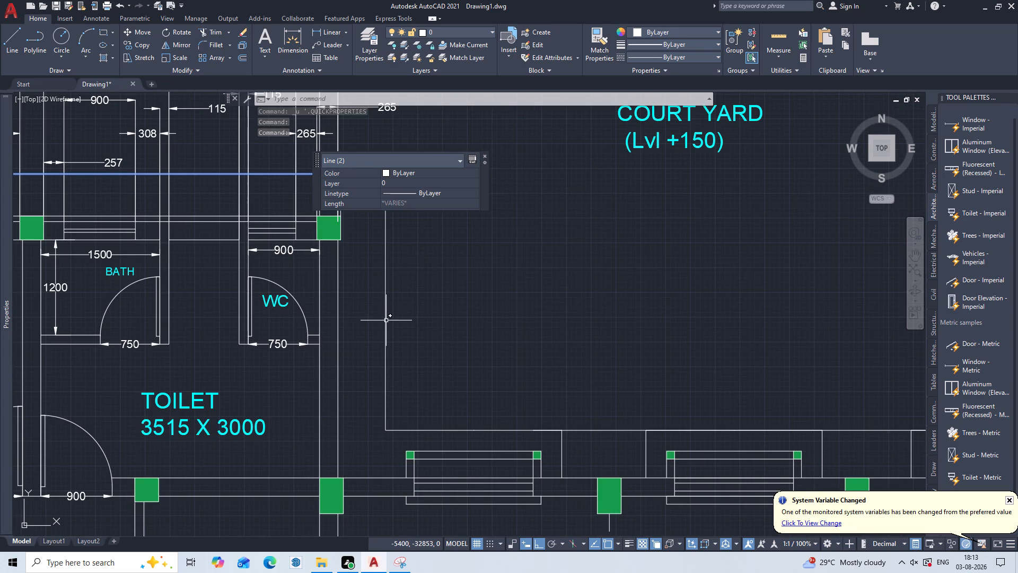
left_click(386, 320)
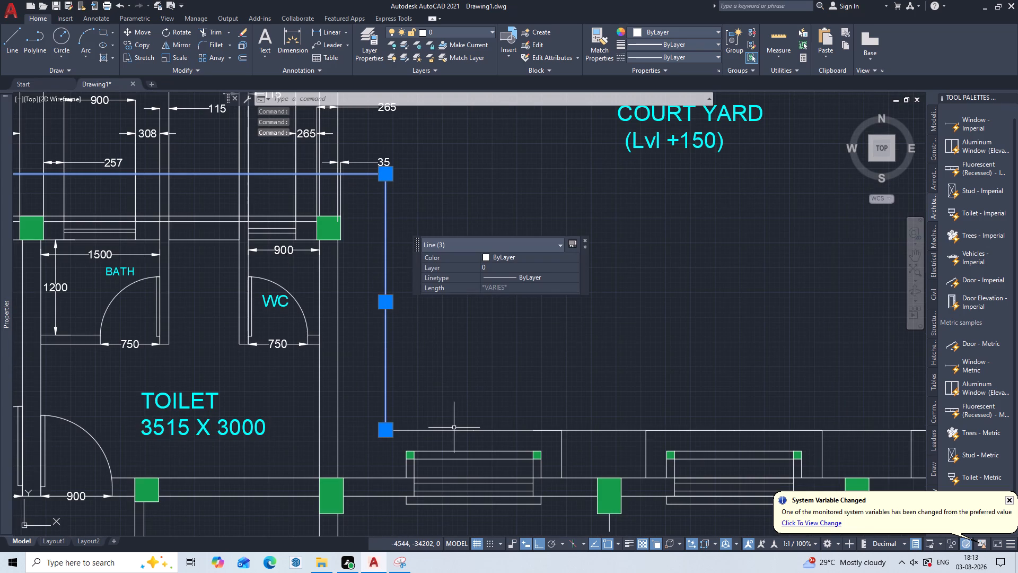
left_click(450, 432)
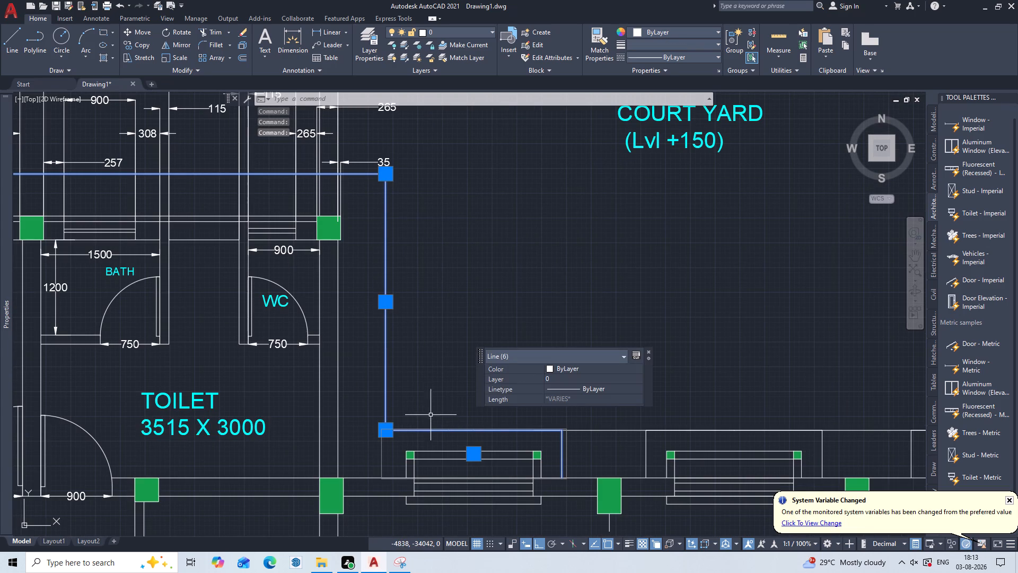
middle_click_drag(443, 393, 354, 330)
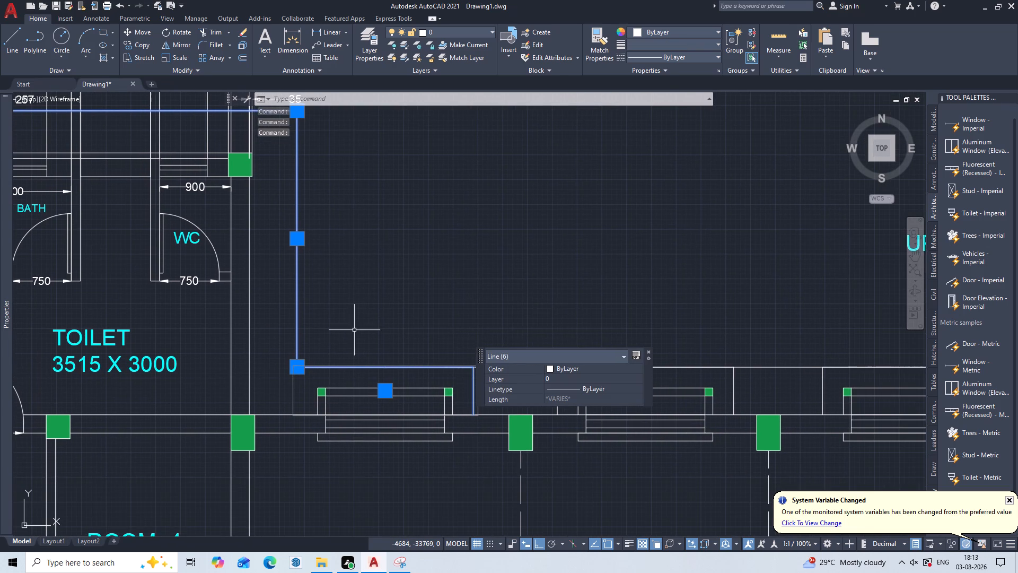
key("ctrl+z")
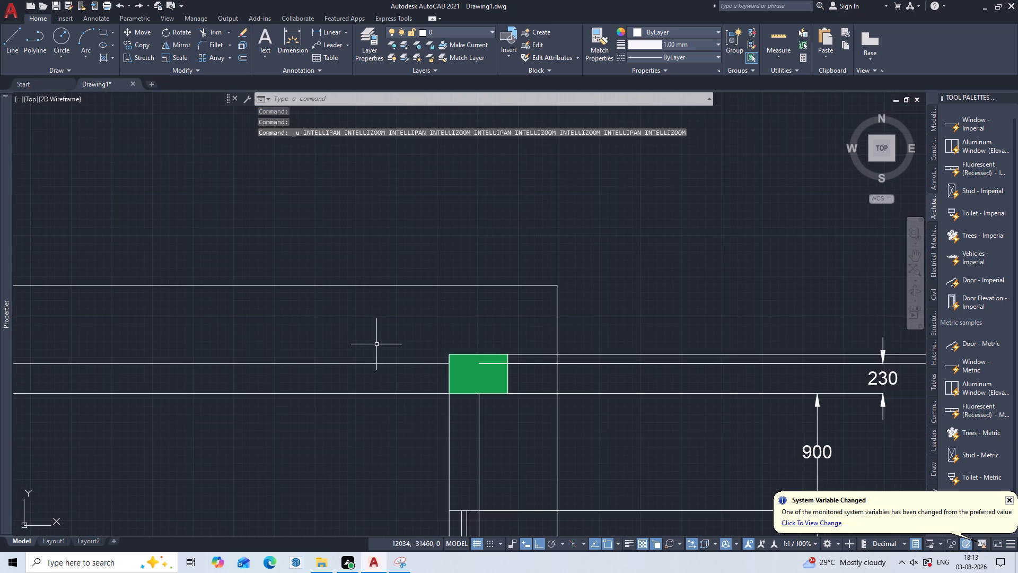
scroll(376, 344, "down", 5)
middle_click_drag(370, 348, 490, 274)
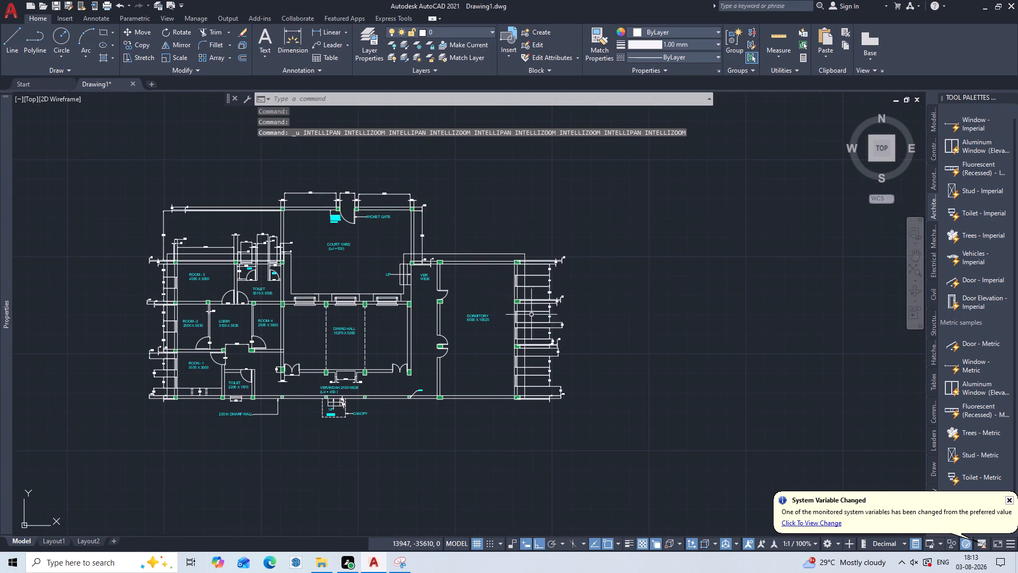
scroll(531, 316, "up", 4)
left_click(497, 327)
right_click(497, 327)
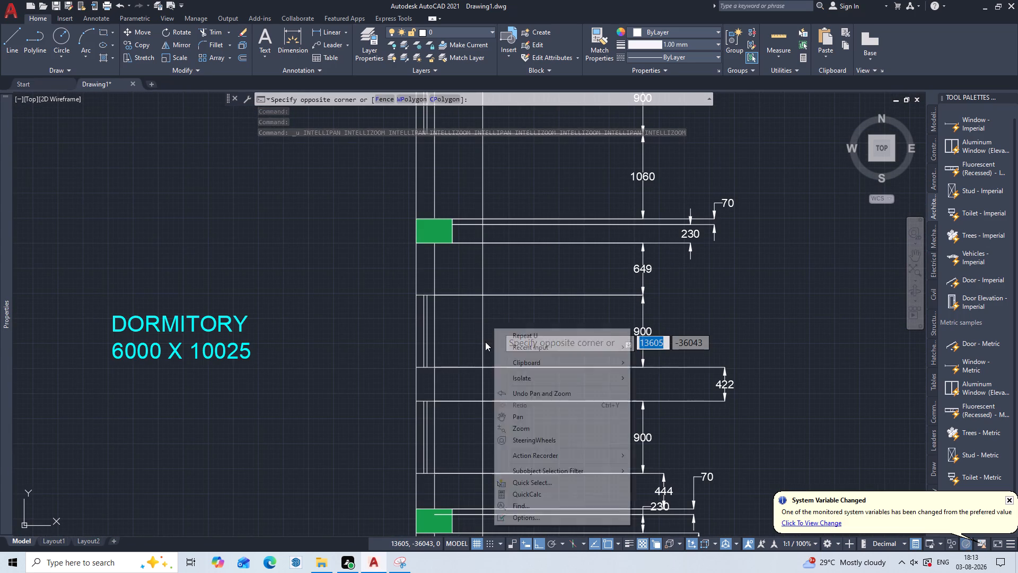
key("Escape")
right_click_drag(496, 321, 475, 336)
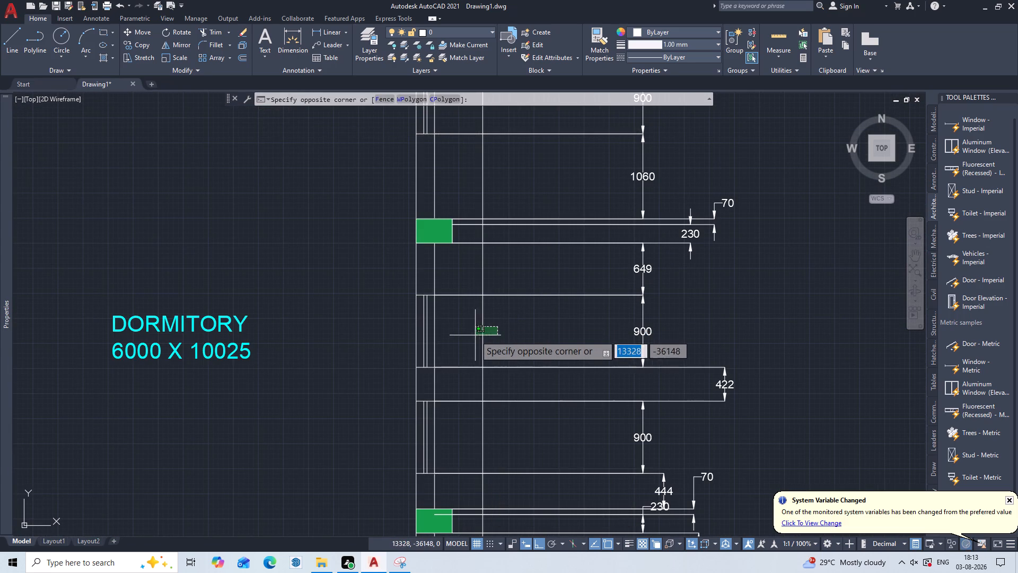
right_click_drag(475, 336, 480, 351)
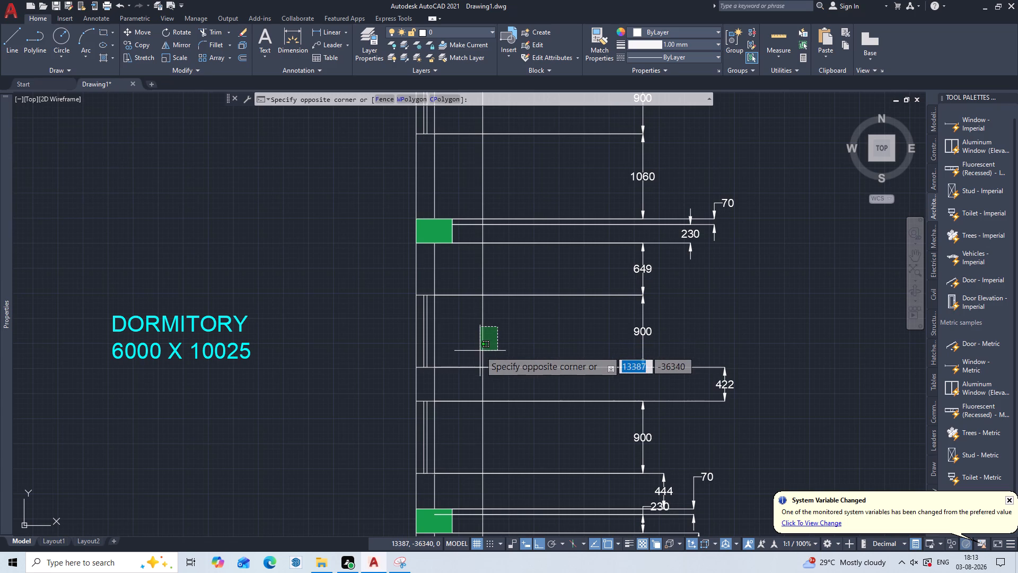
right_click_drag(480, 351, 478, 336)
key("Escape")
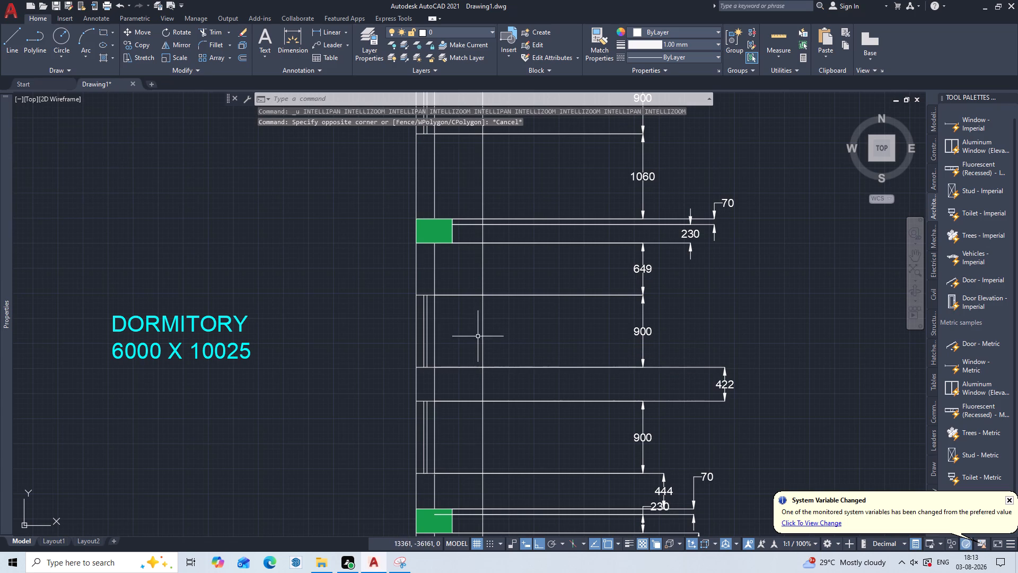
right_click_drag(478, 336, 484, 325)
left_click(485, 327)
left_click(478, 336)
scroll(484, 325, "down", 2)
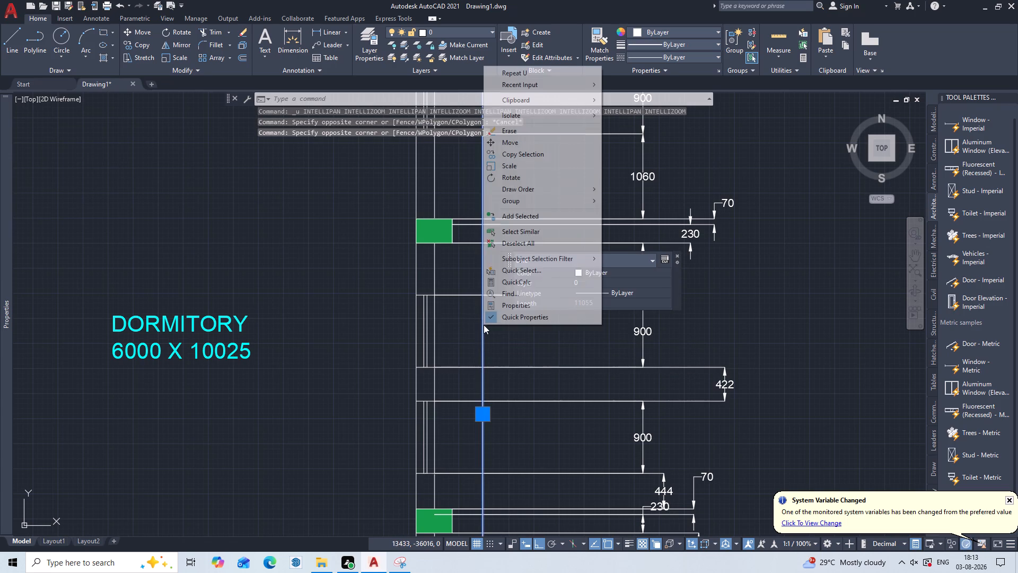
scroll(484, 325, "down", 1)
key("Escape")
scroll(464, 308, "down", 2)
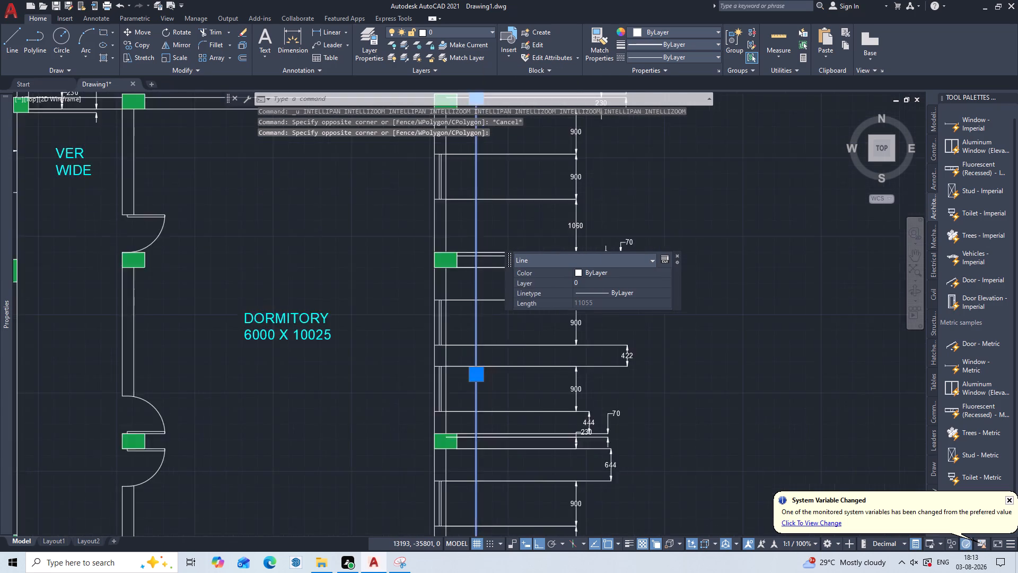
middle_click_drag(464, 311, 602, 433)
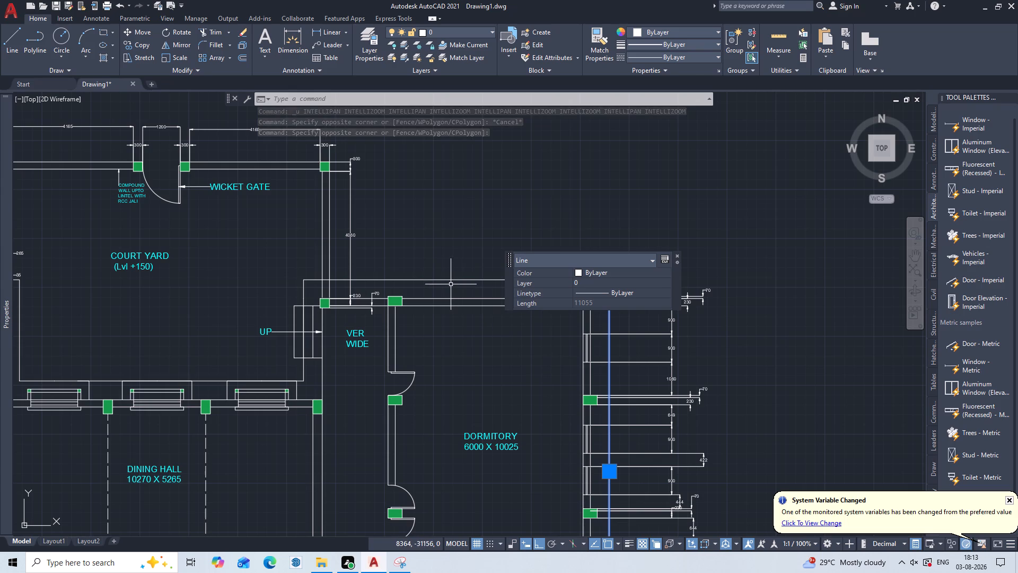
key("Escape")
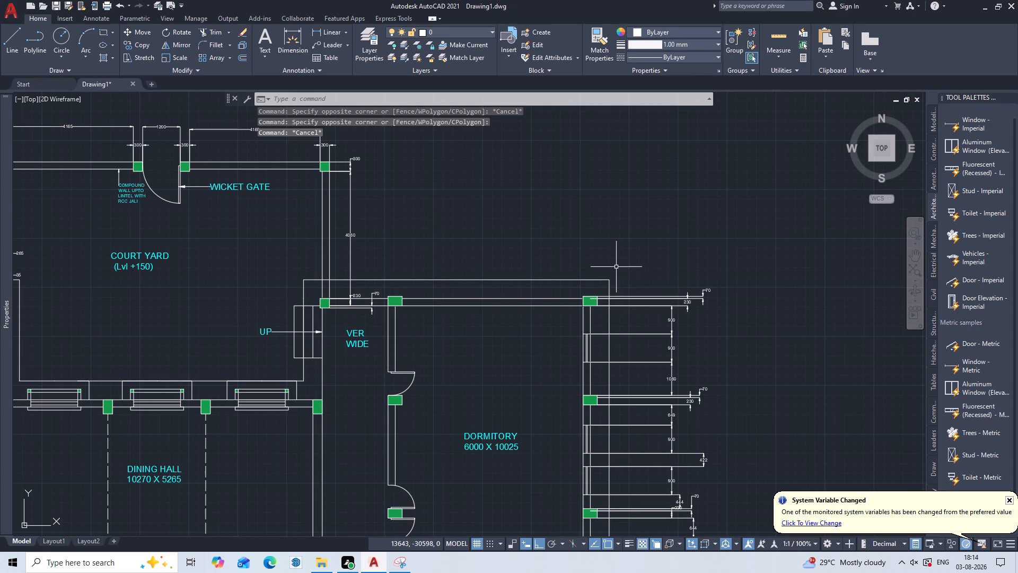
Apply the ACAD_ISO02W100 linetype to the offset outline lines along the dormitory's north and east, the courtyard, and the rooms' north and west sides.
left_click(616, 267)
left_click(587, 292)
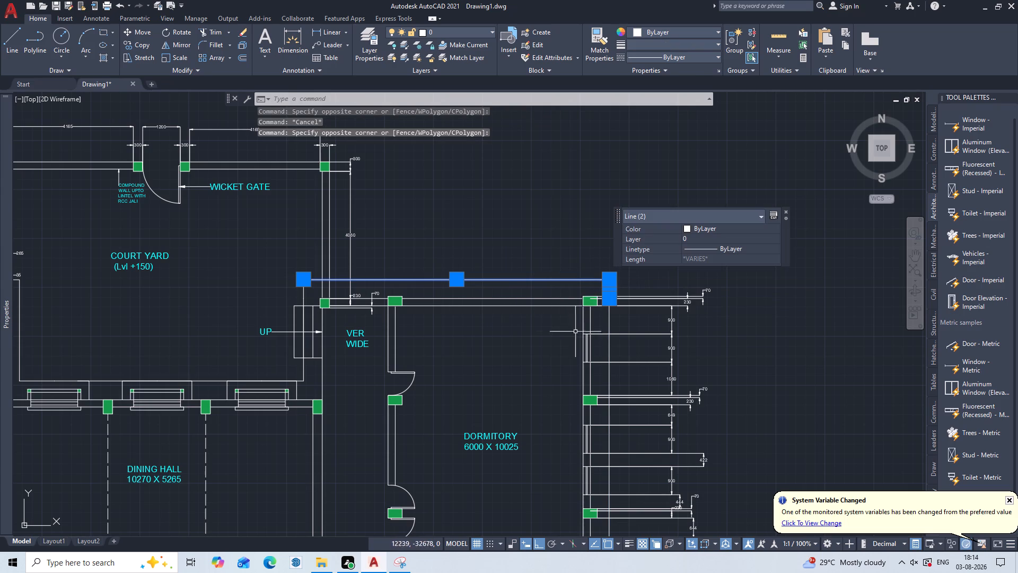
left_click(614, 317)
left_click(598, 326)
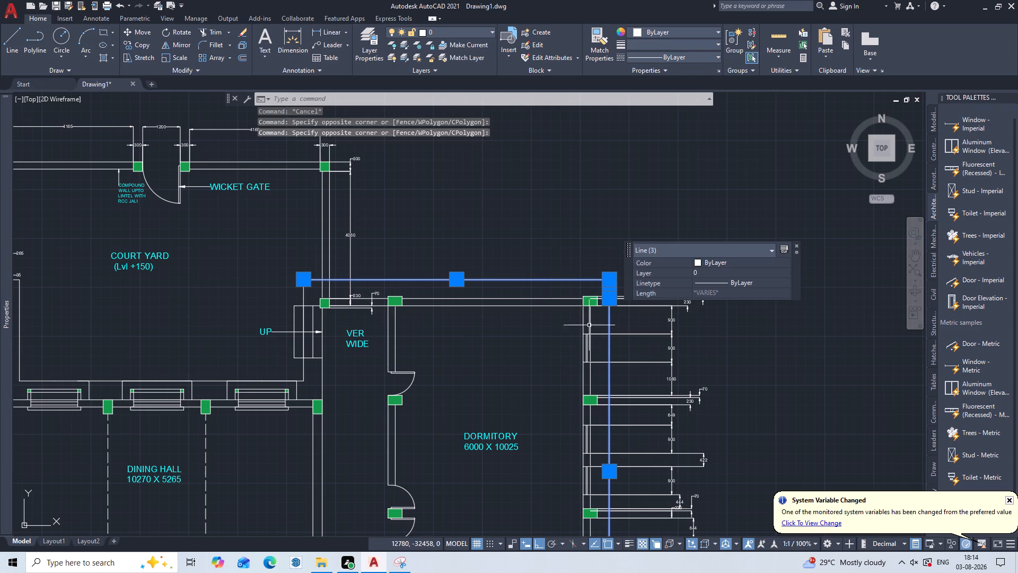
middle_click_drag(462, 328, 645, 309)
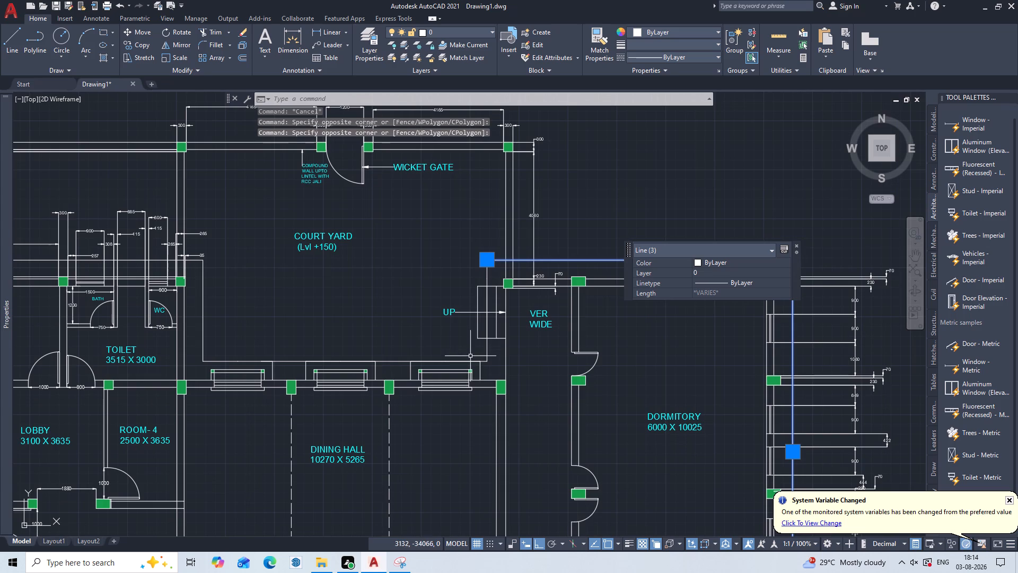
scroll(490, 341, "up", 3)
left_click(482, 364)
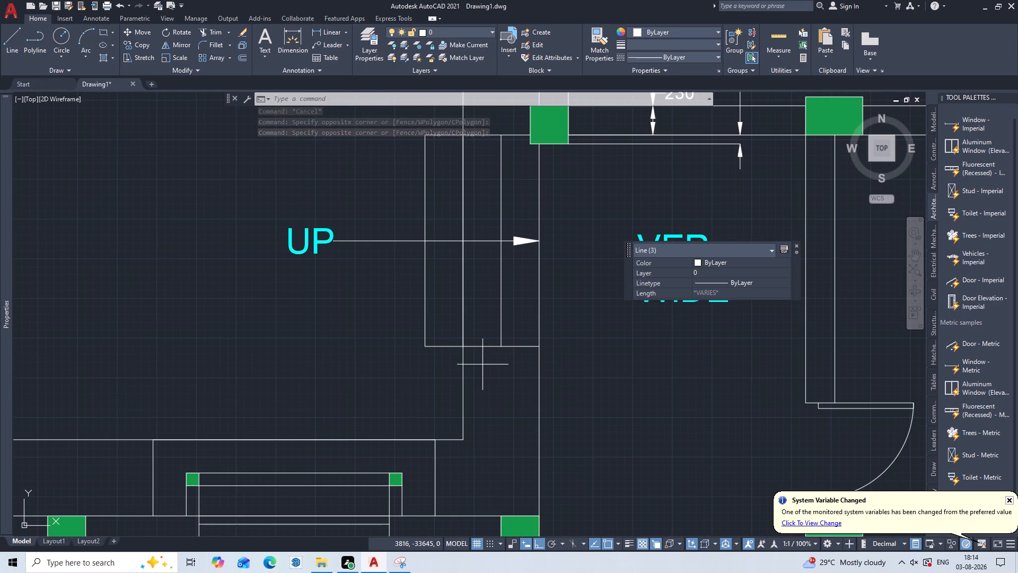
left_click(447, 454)
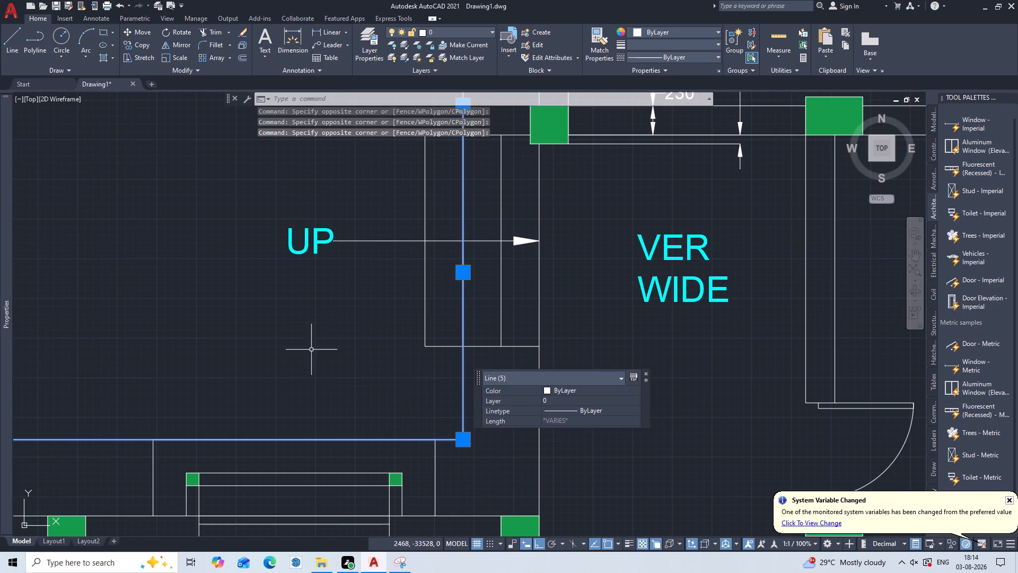
scroll(304, 345, "down", 2)
scroll(285, 302, "down", 1)
middle_click_drag(287, 302, 306, 299)
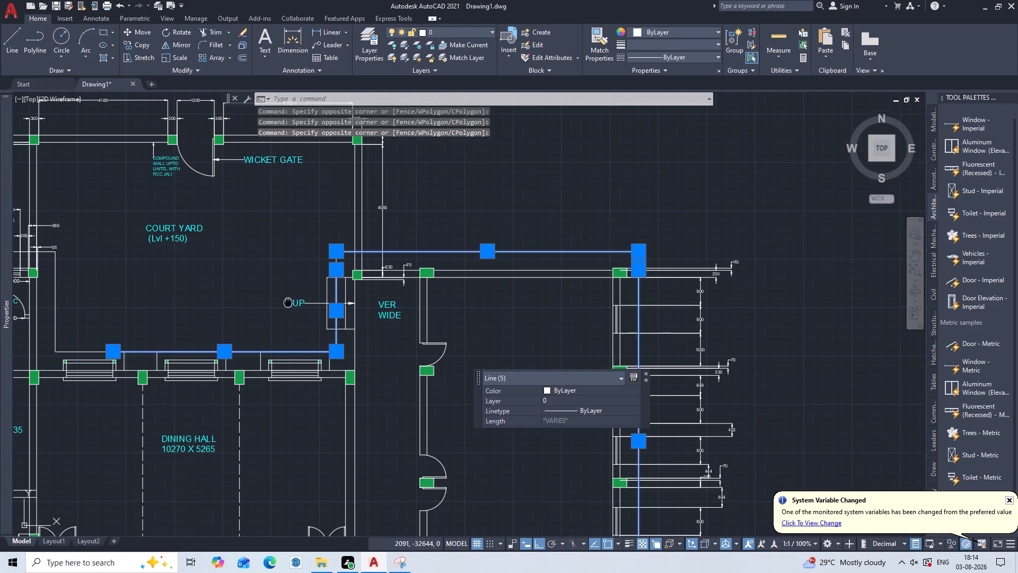
middle_click_drag(306, 299, 579, 310)
middle_click_drag(470, 310, 623, 277)
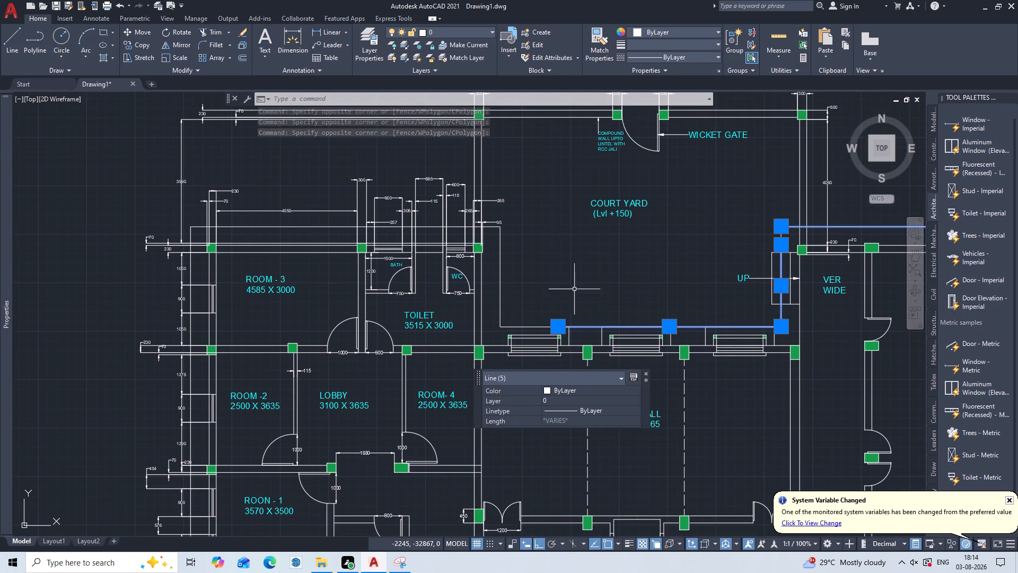
middle_click_drag(501, 306, 536, 320)
scroll(539, 320, "up", 1)
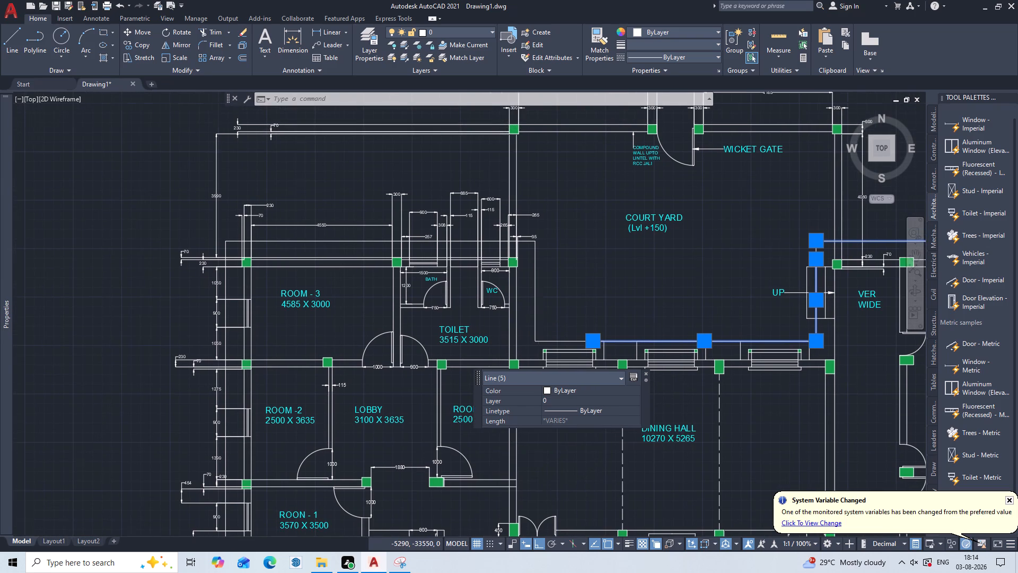
scroll(539, 320, "up", 1)
left_click(539, 320)
left_click(515, 358)
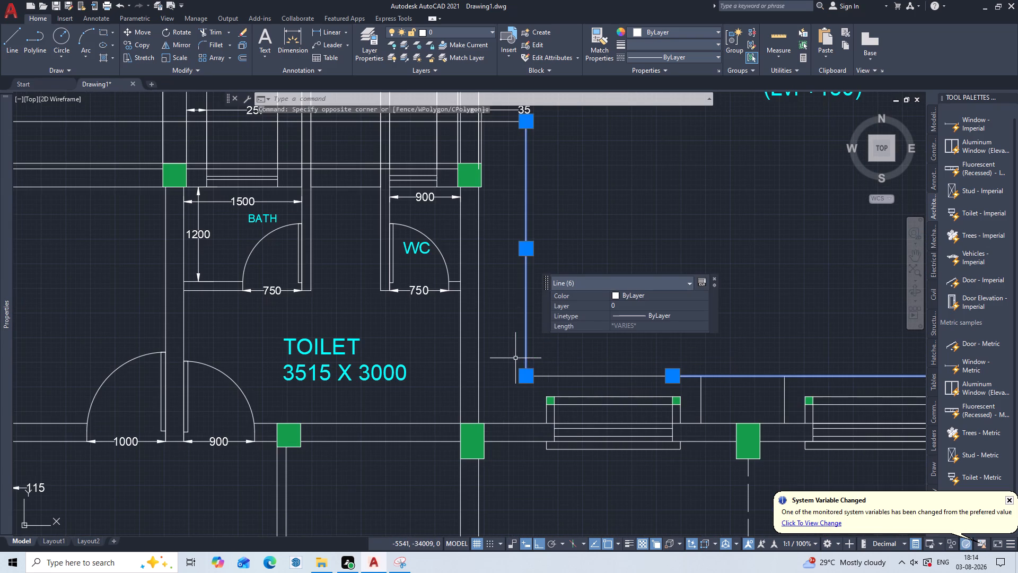
left_click(569, 372)
left_click(550, 381)
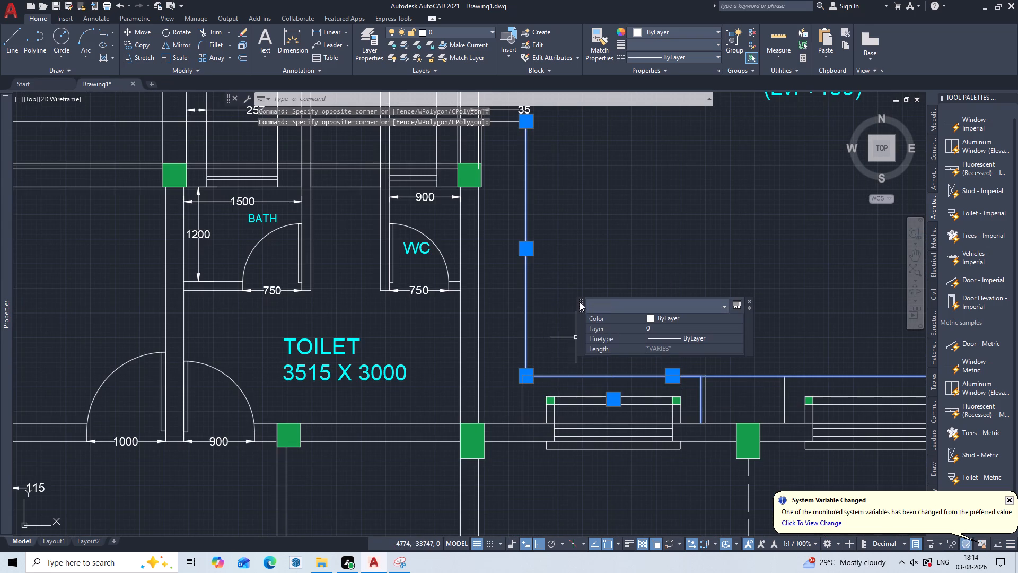
scroll(579, 293, "down", 2)
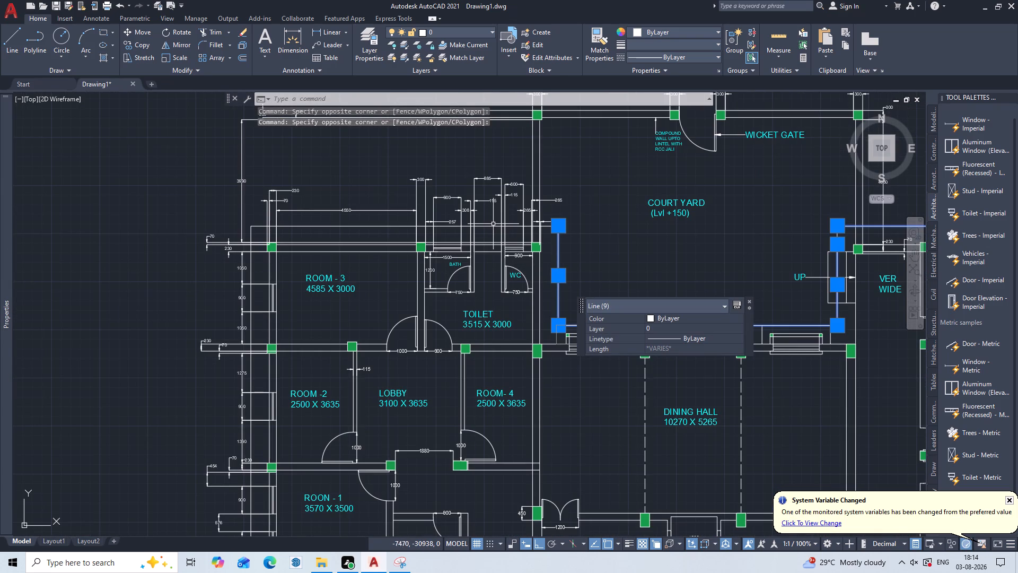
left_click(493, 224)
left_click(490, 236)
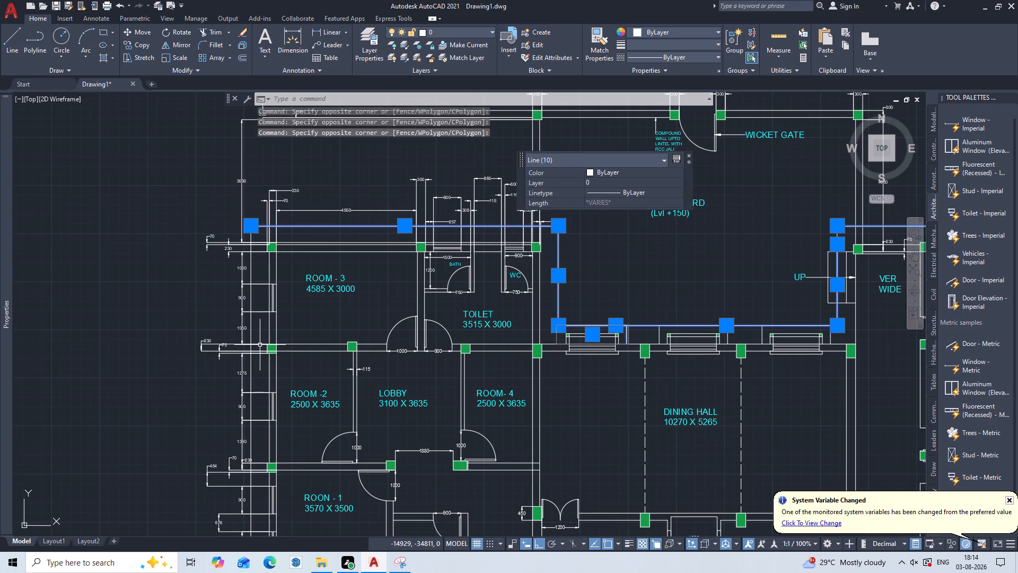
left_click(250, 328)
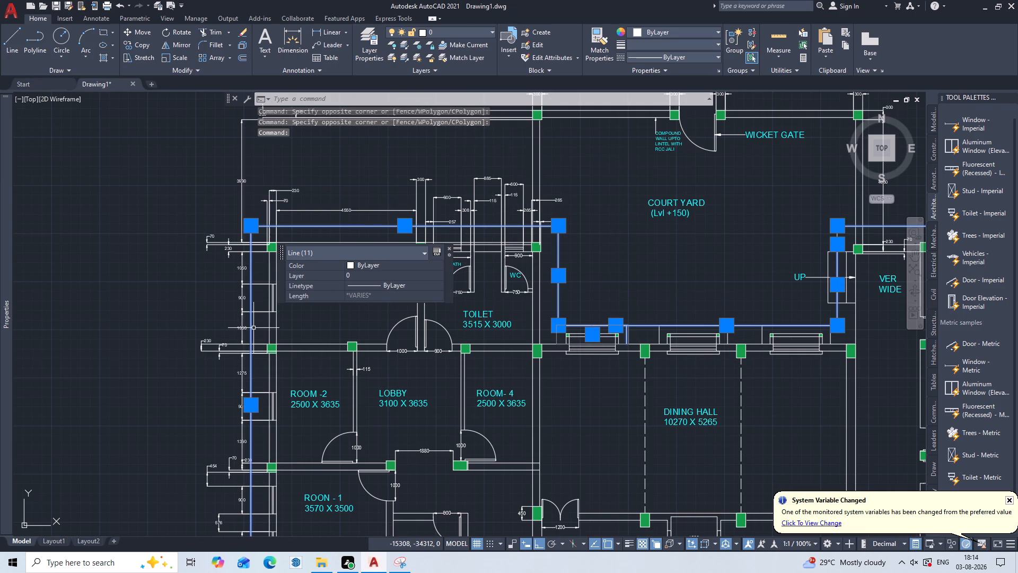
left_click(707, 55)
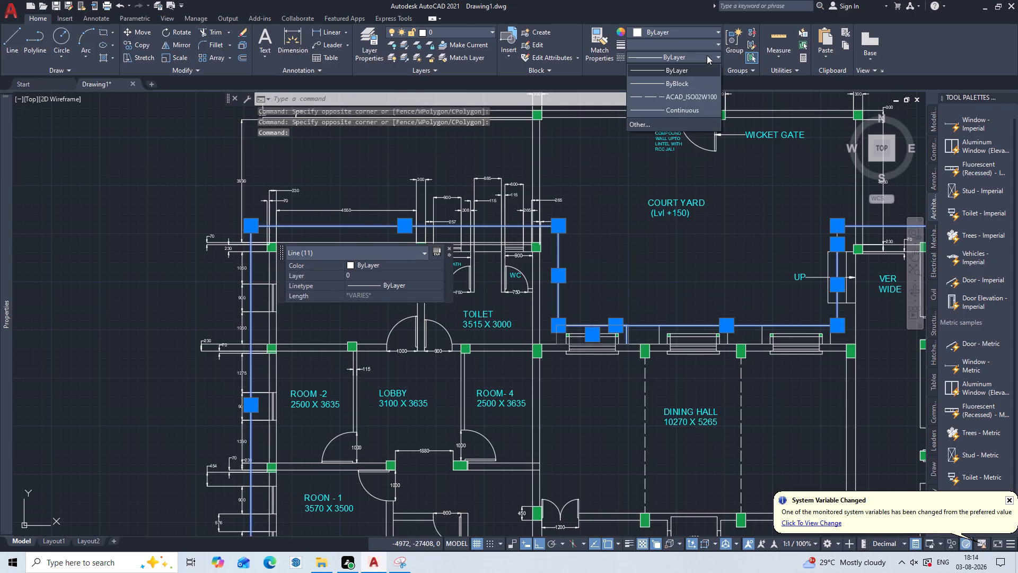
left_click(686, 93)
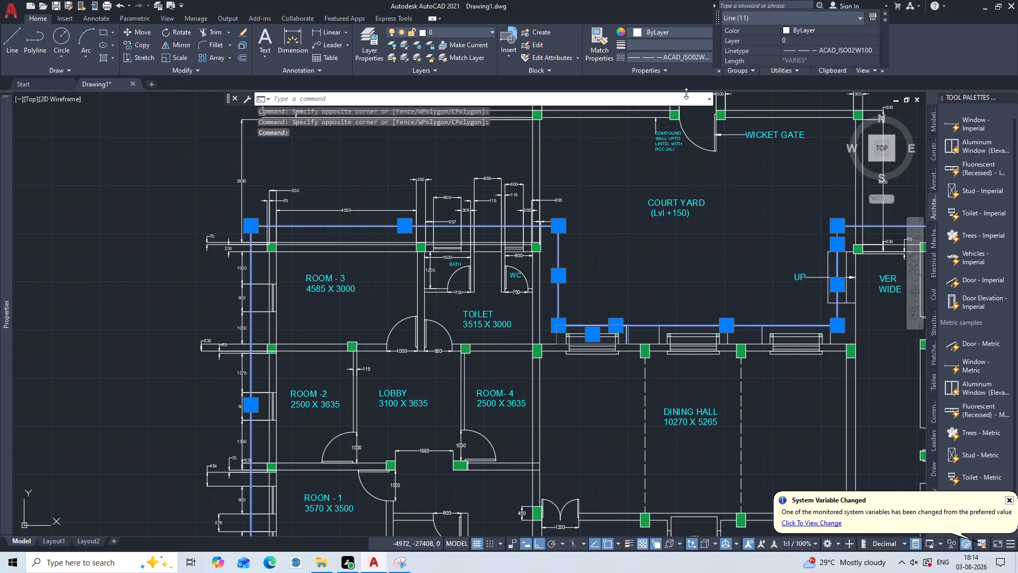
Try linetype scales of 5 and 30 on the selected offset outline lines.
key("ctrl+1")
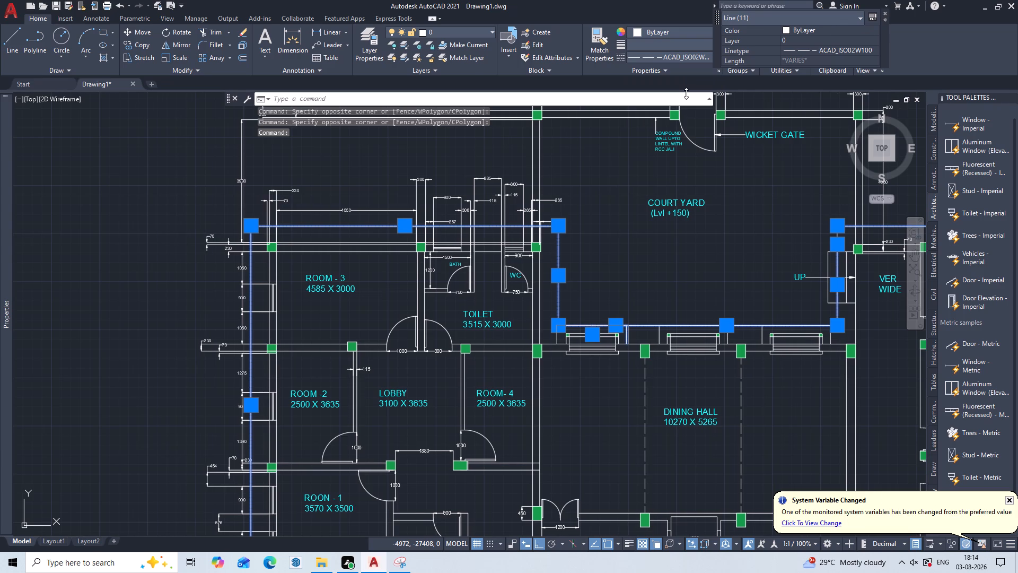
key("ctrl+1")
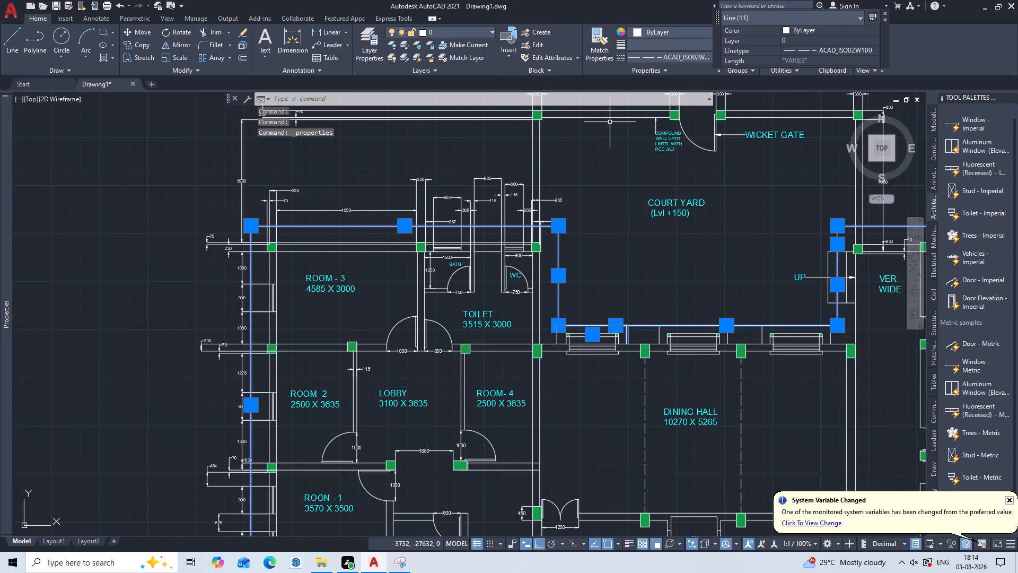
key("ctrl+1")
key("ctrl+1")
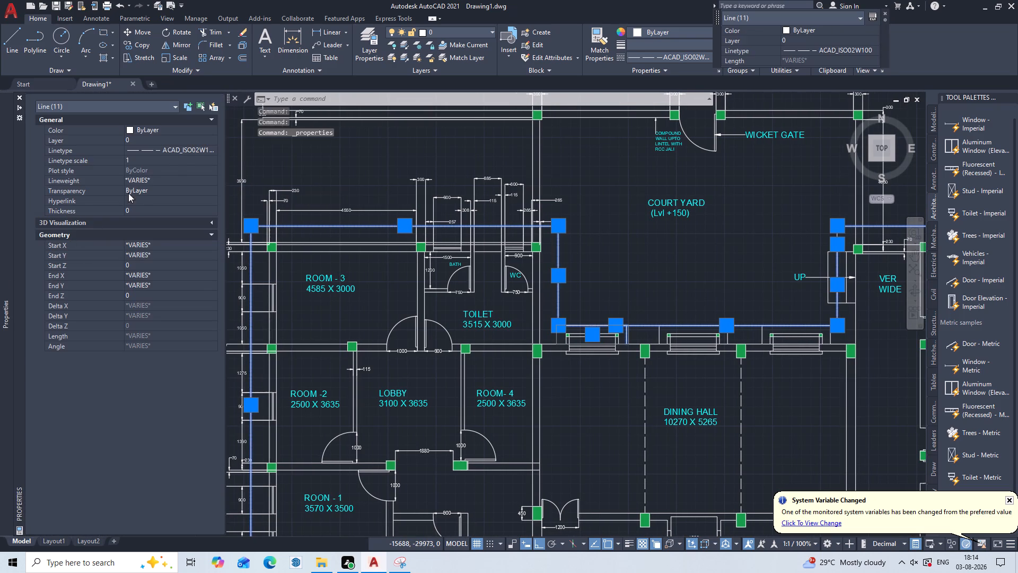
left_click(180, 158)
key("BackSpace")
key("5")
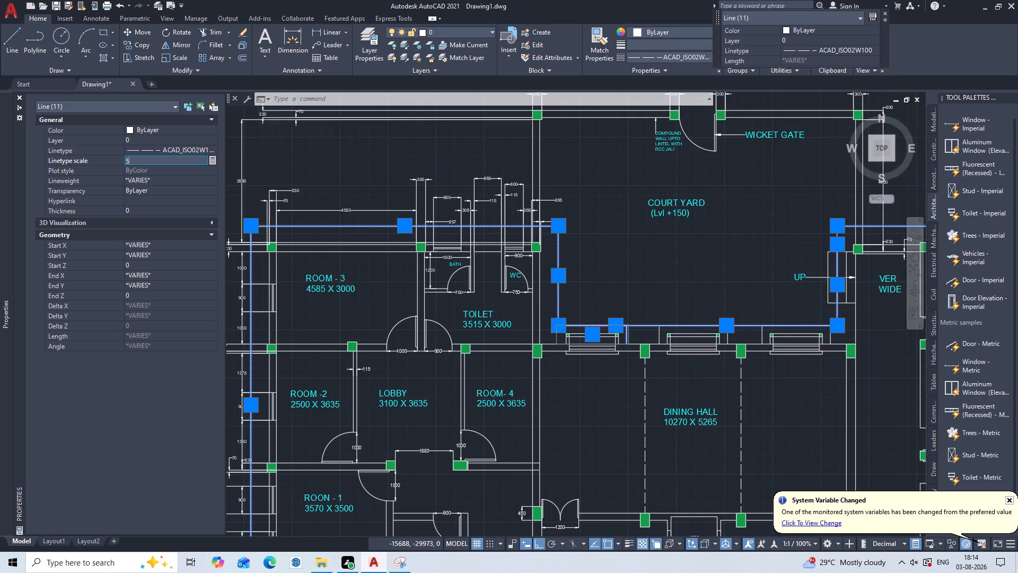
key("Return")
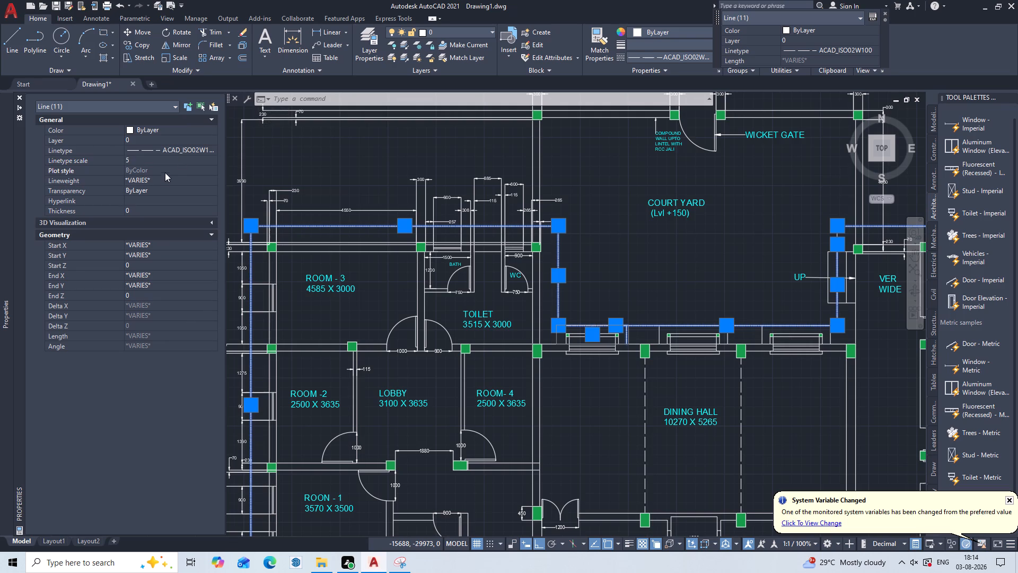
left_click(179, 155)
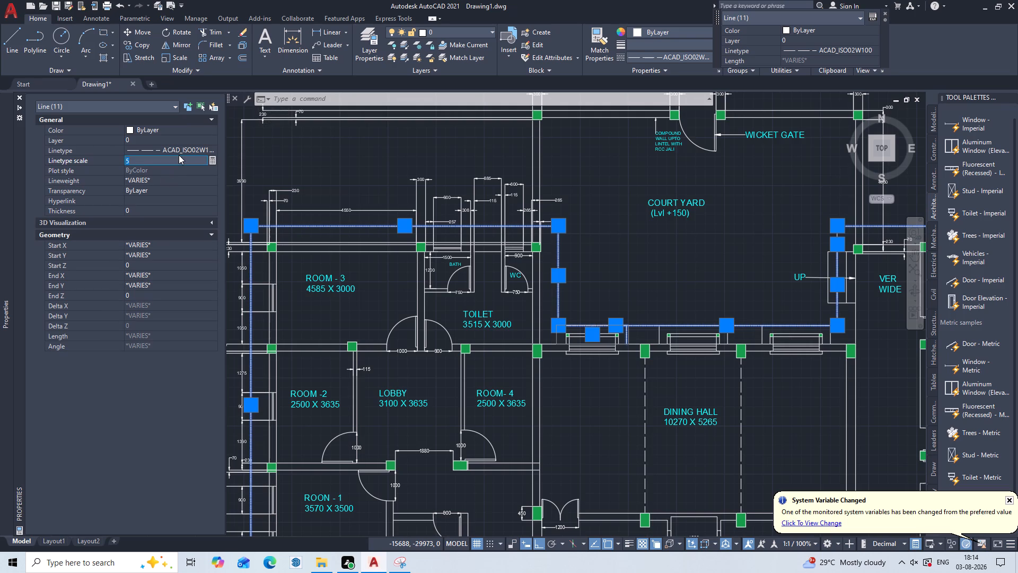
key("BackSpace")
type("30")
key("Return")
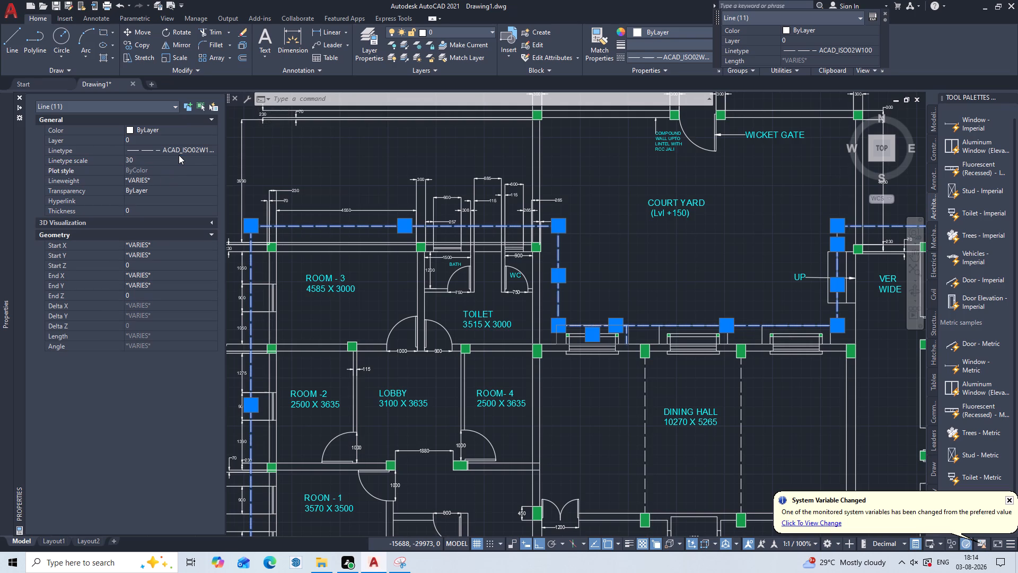
Set the selected outline lines' linetype scale to 50 and clear the selection.
left_click(170, 161)
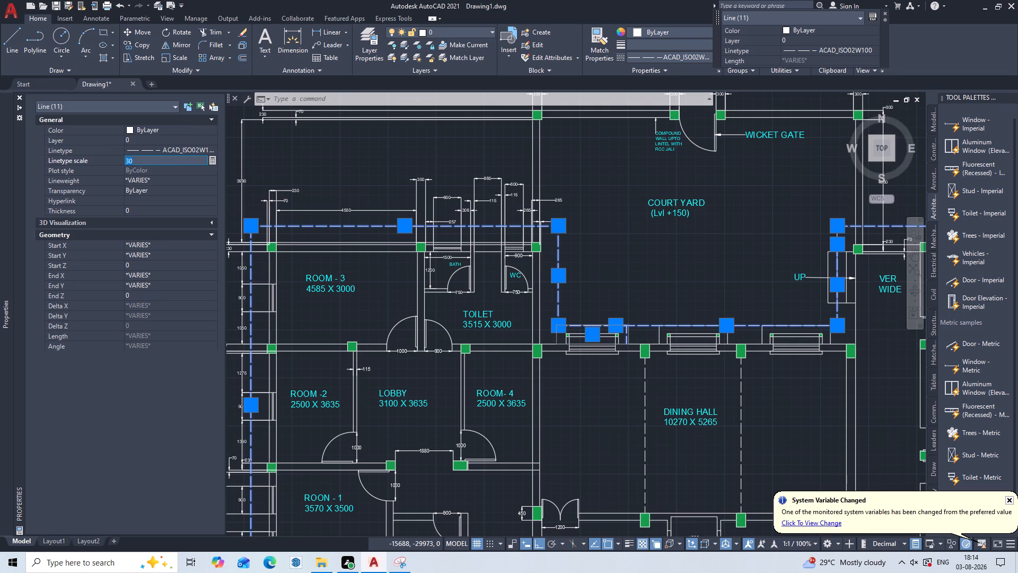
key("BackSpace")
type("50")
key("Return")
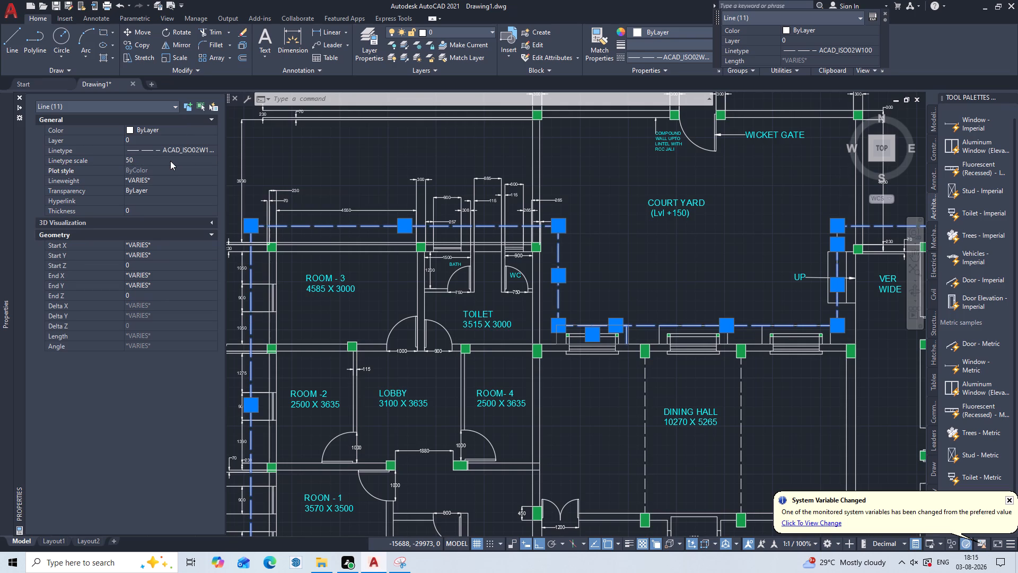
key("Escape")
key("Escape")
Examine the dashed offset outline around the whole floor plan and along the courtyard and dining hall windows.
scroll(405, 245, "down", 2)
middle_click_drag(416, 280, 417, 280)
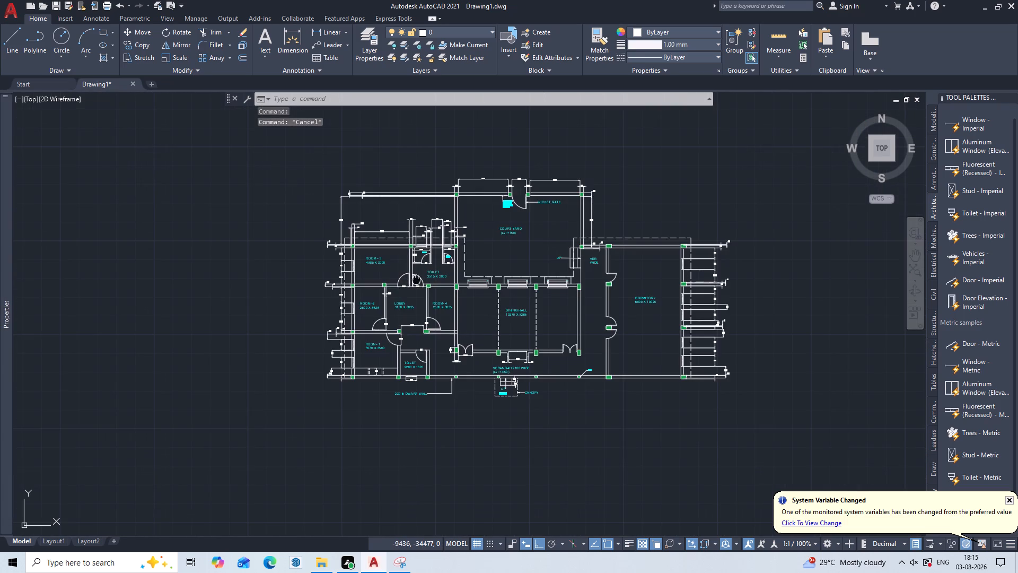
middle_click_drag(417, 280, 324, 299)
scroll(452, 296, "up", 1)
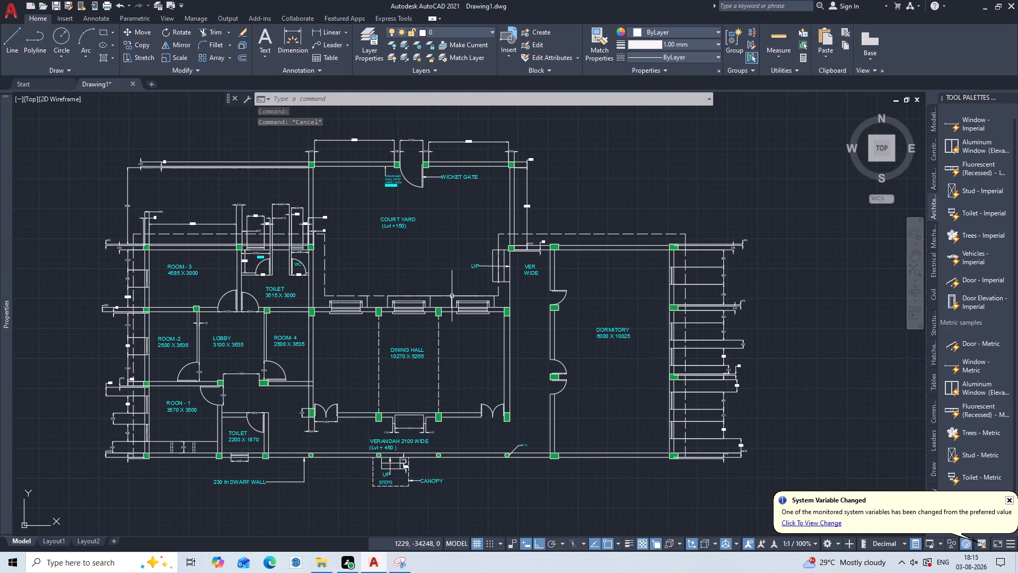
scroll(459, 281, "up", 2)
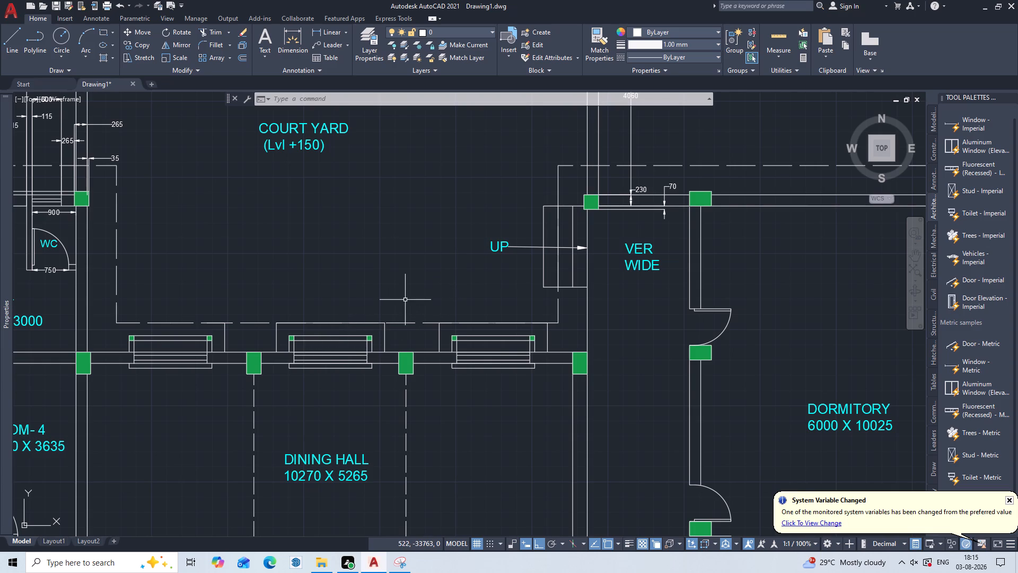
scroll(445, 273, "down", 1)
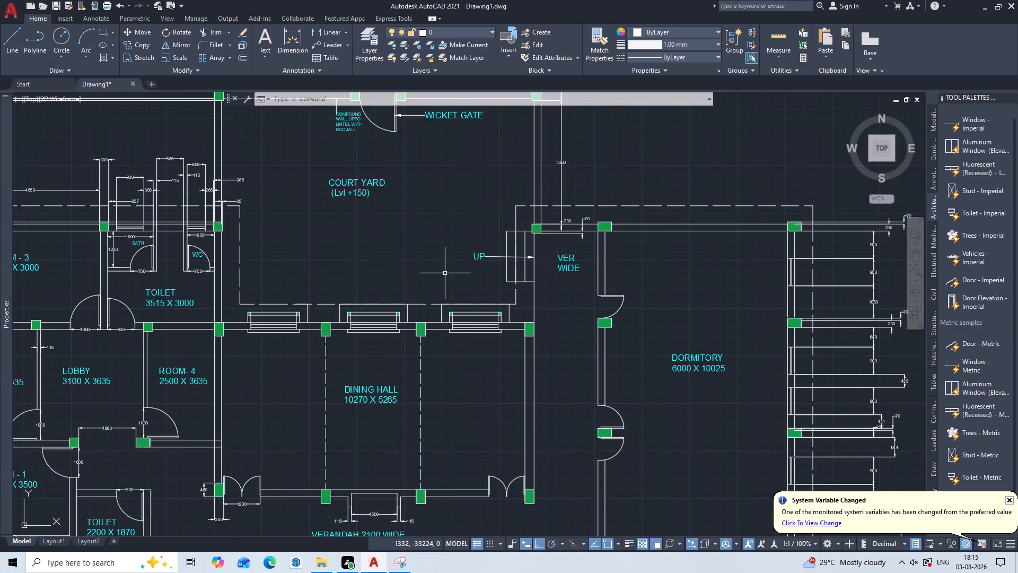
scroll(434, 271, "down", 1)
middle_click_drag(400, 286, 504, 274)
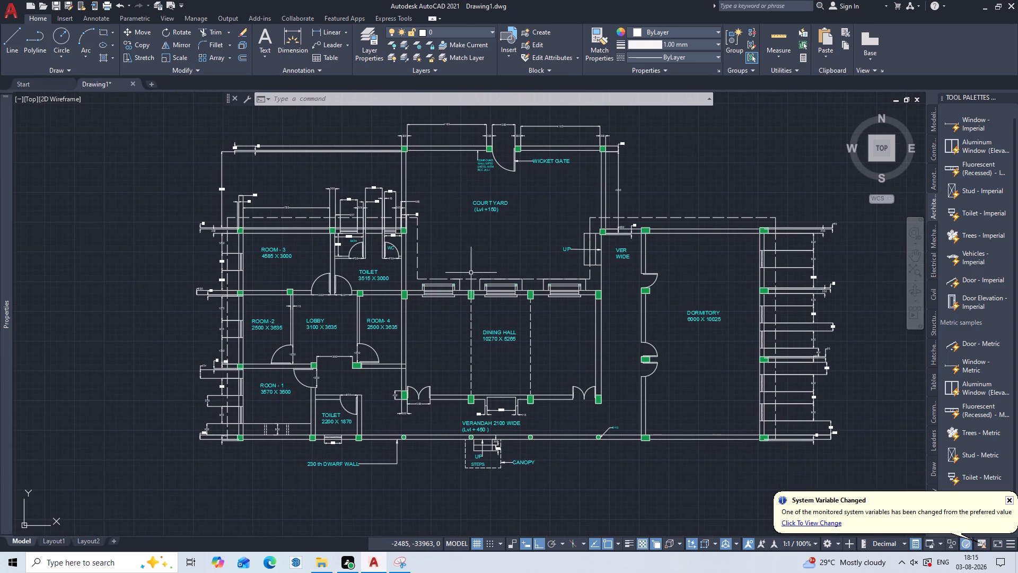
scroll(467, 264, "up", 1)
middle_click_drag(467, 264, 538, 288)
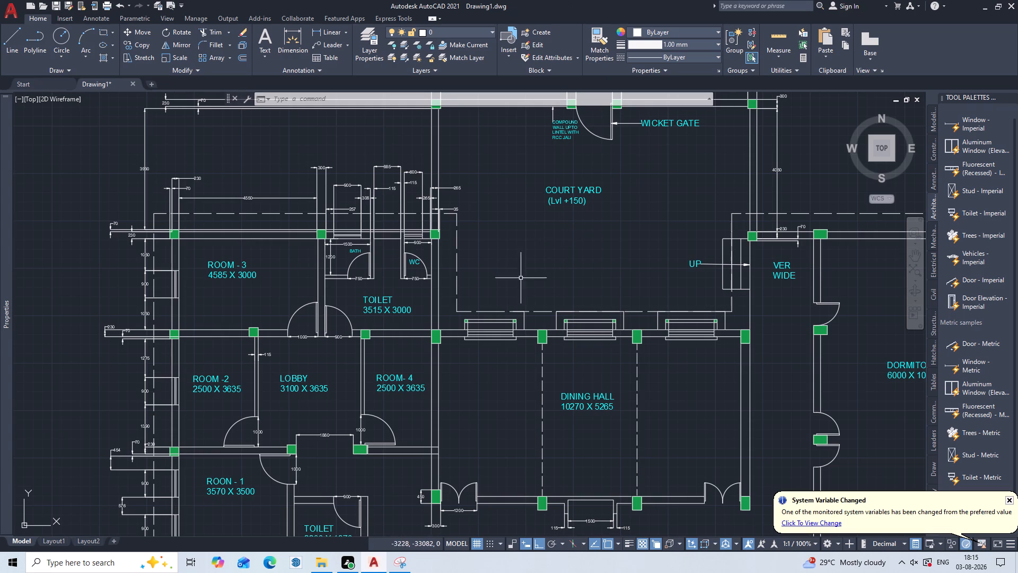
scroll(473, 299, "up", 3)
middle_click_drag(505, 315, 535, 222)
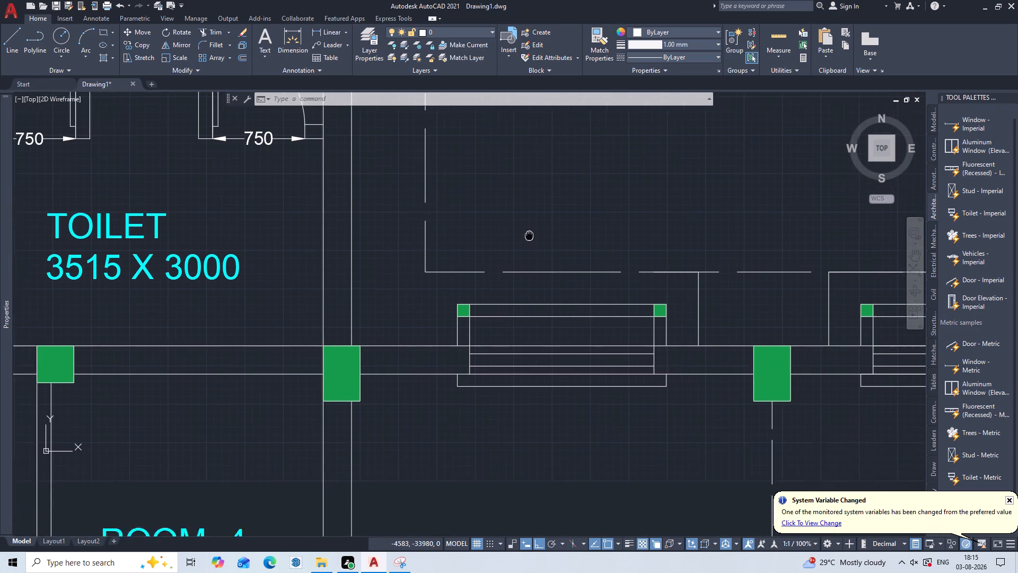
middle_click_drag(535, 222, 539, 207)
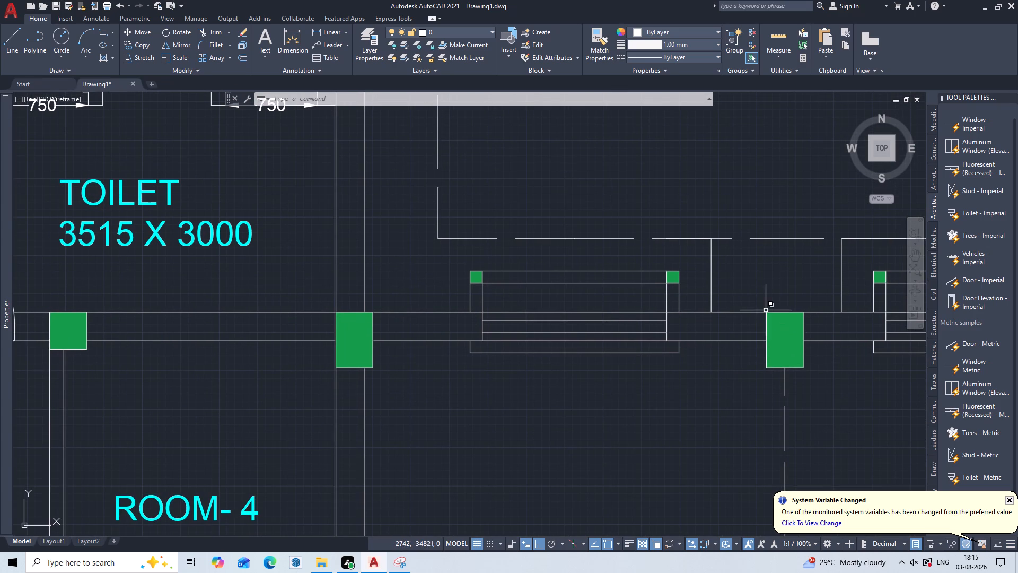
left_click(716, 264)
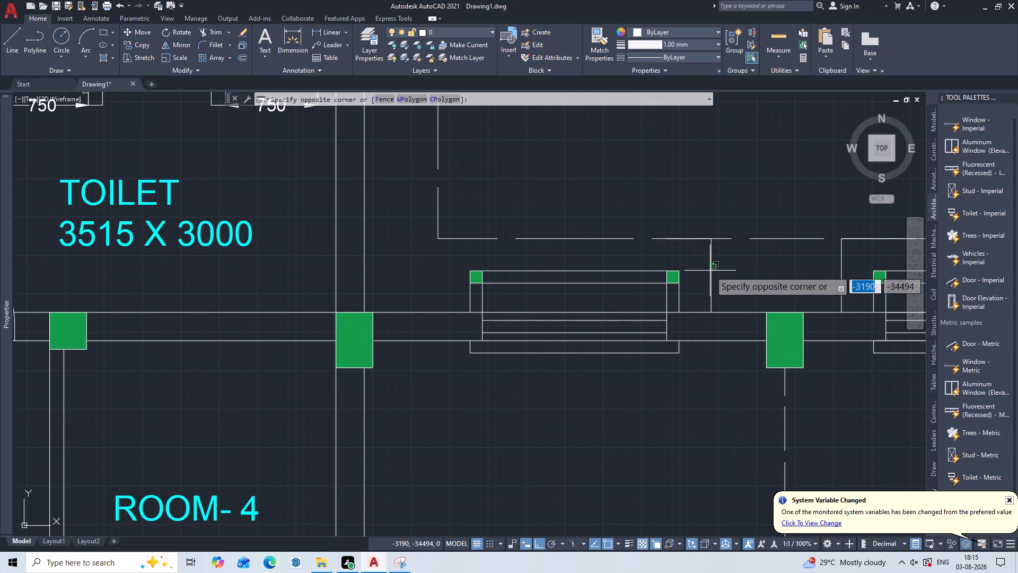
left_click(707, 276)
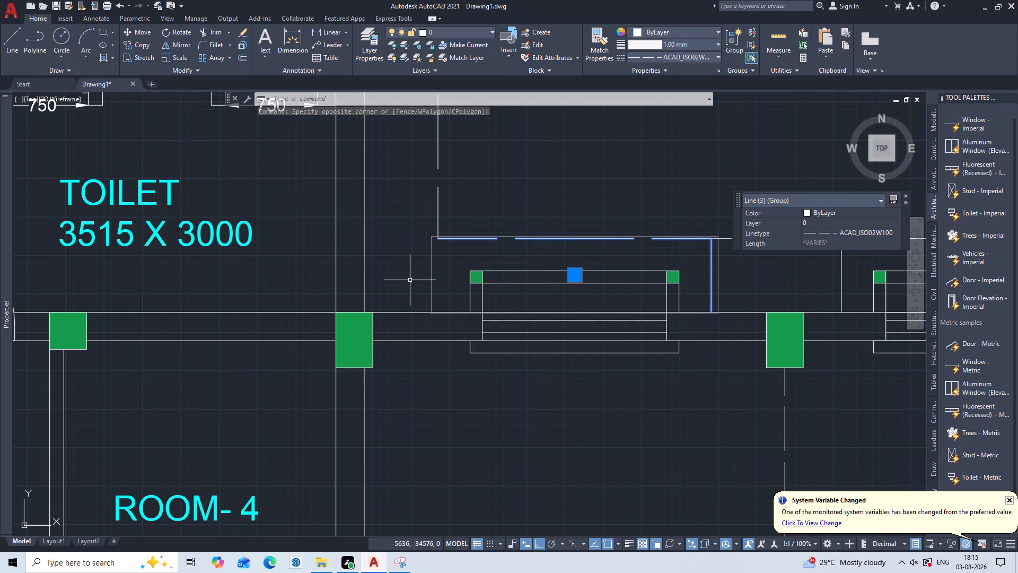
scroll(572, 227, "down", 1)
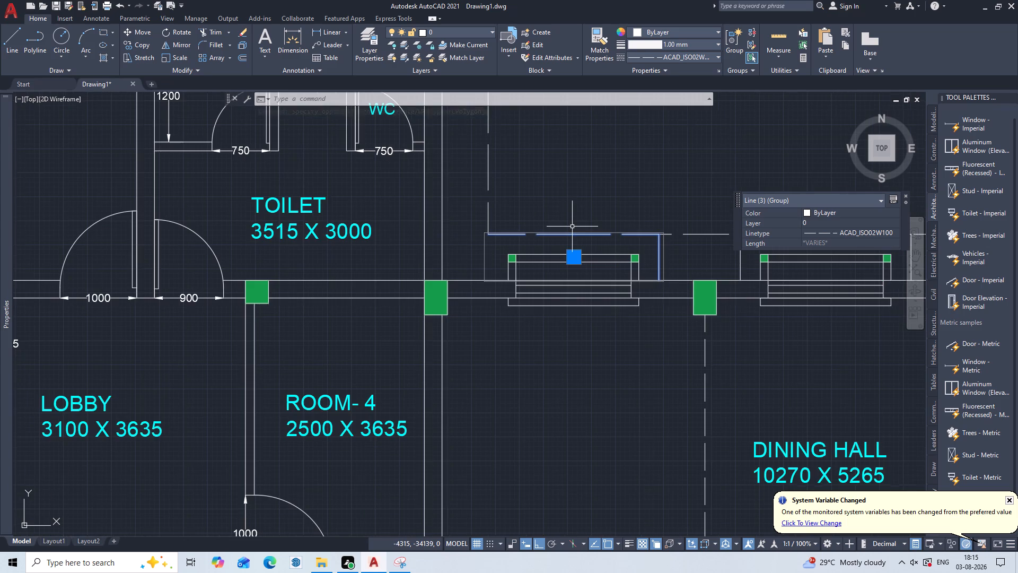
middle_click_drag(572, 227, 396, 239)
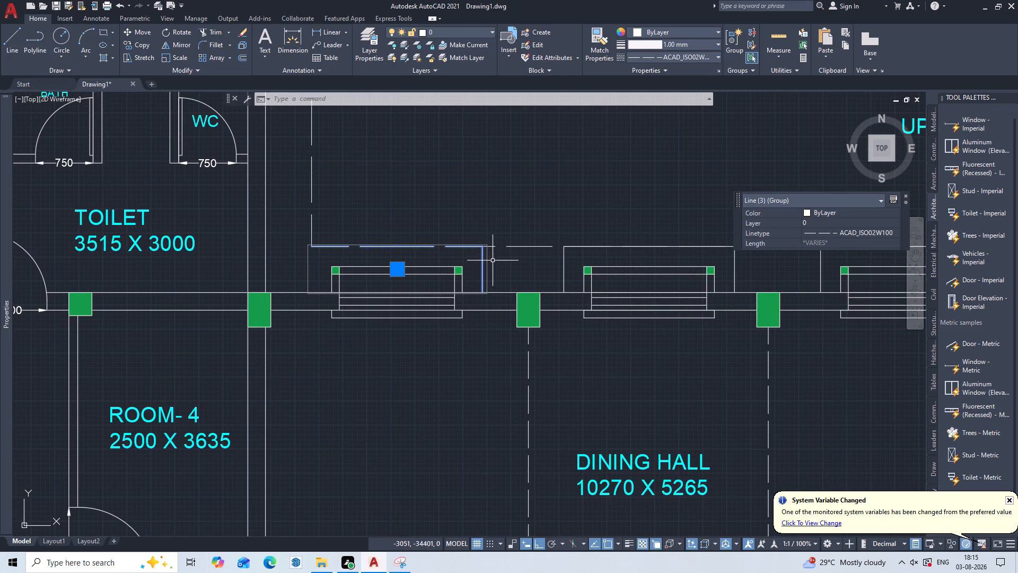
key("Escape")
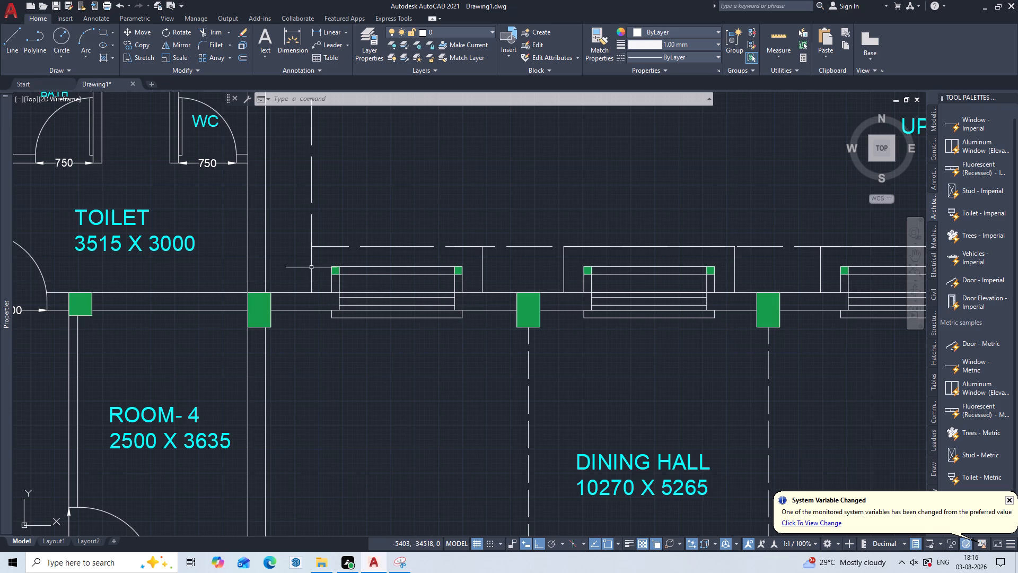
Draw a vertical line from the courtyard outline's southwest corner to the dining hall wall, west of the westernmost window.
key("l")
key("Return")
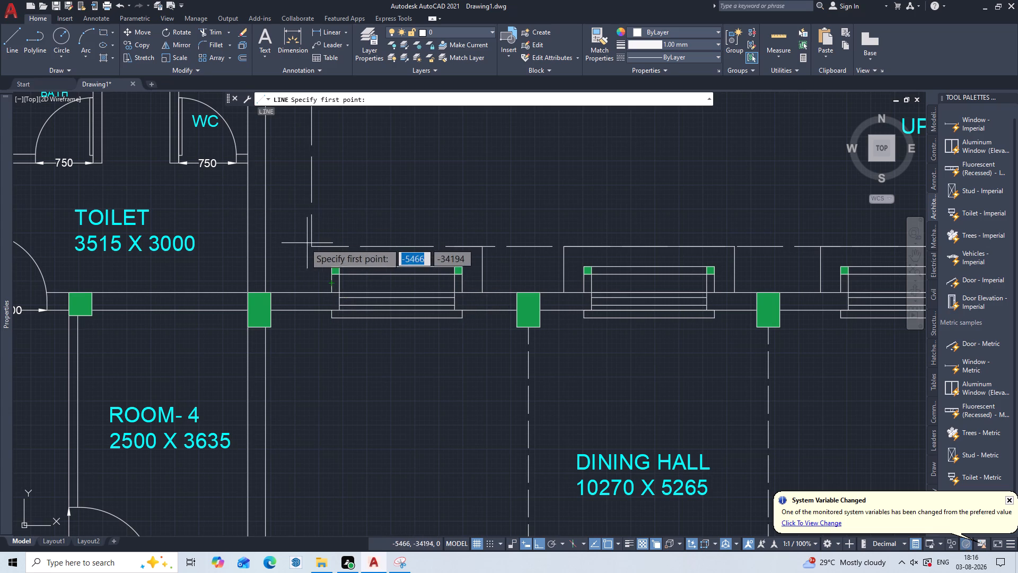
left_click(313, 248)
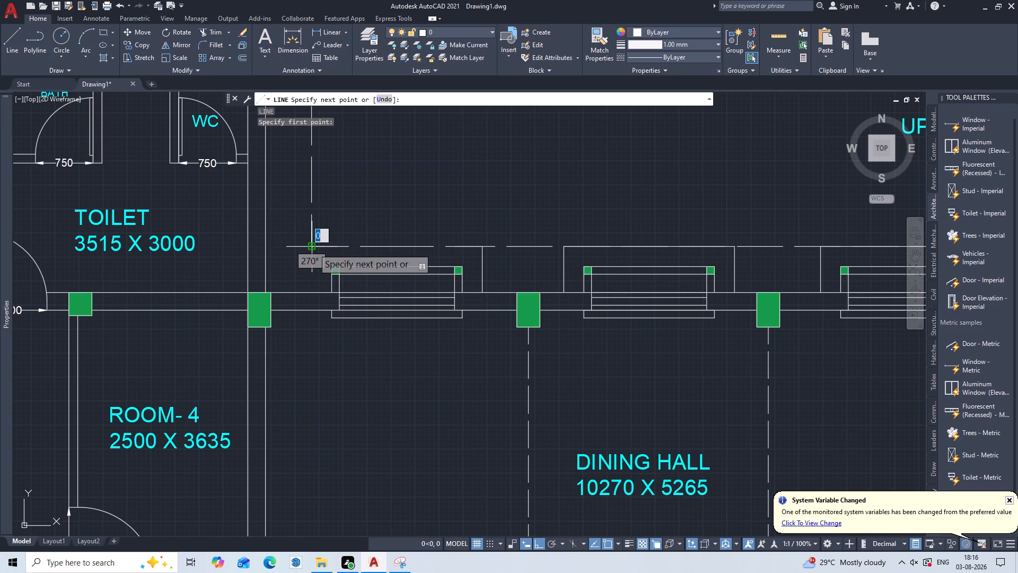
left_click(312, 291)
key("Escape")
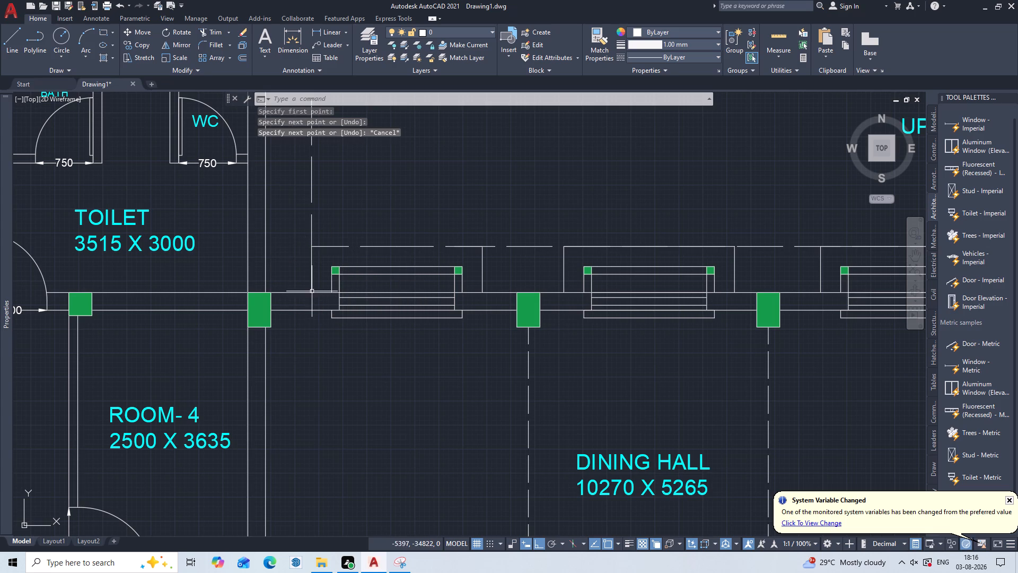
Add a linear dimension across the clear width of the dining hall's westernmost courtyard-side window, just above the wall line.
scroll(361, 385, "down", 2)
middle_click_drag(361, 385, 469, 377)
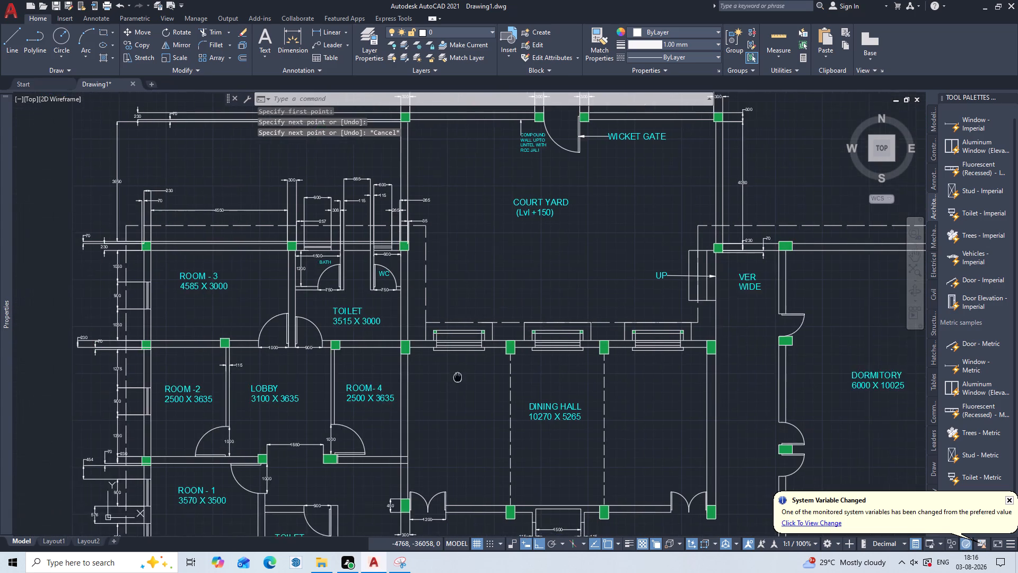
middle_click_drag(469, 377, 473, 375)
scroll(458, 348, "up", 3)
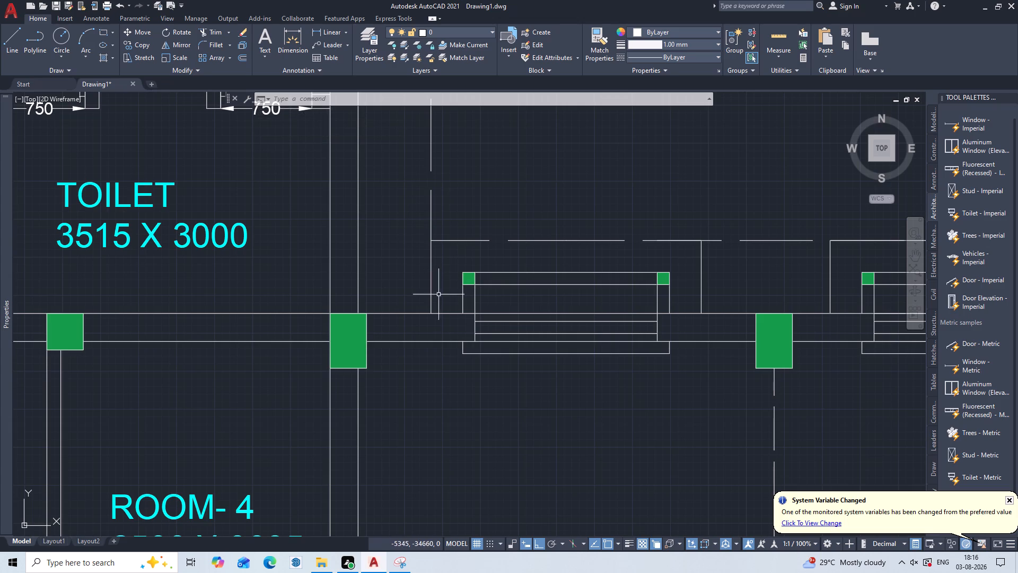
key("d")
key("l")
key("i")
key("Return")
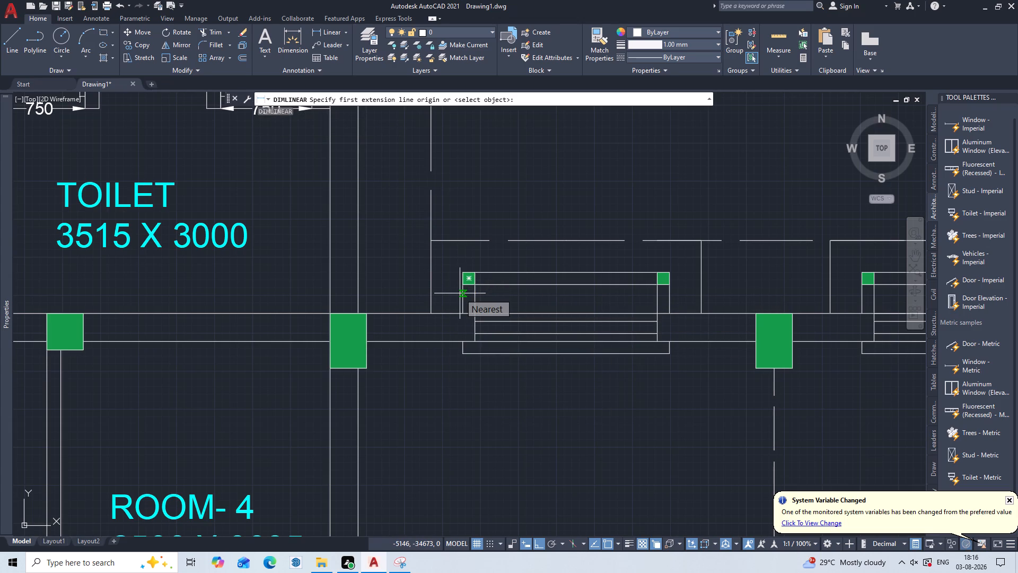
left_click(474, 313)
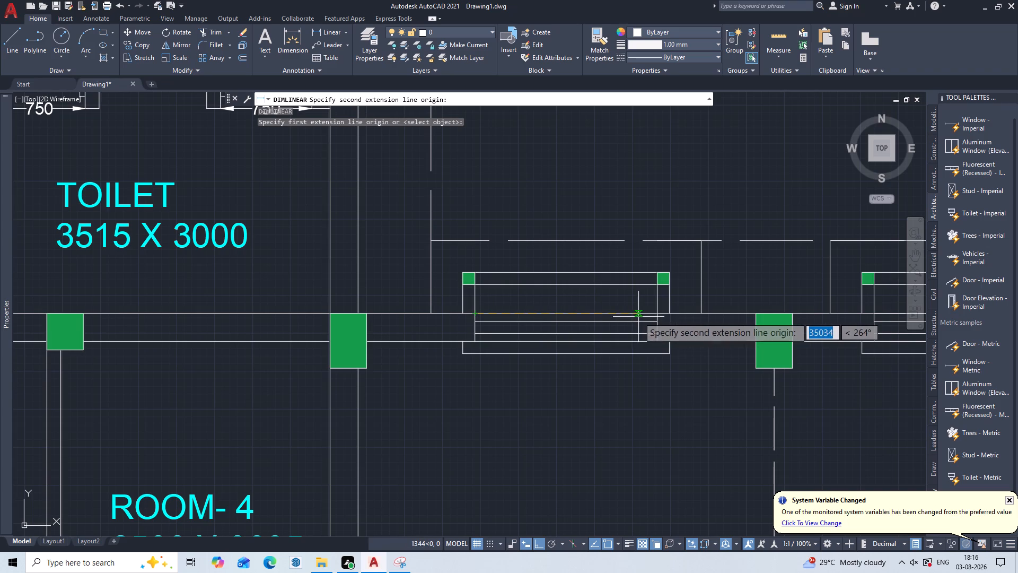
left_click(653, 312)
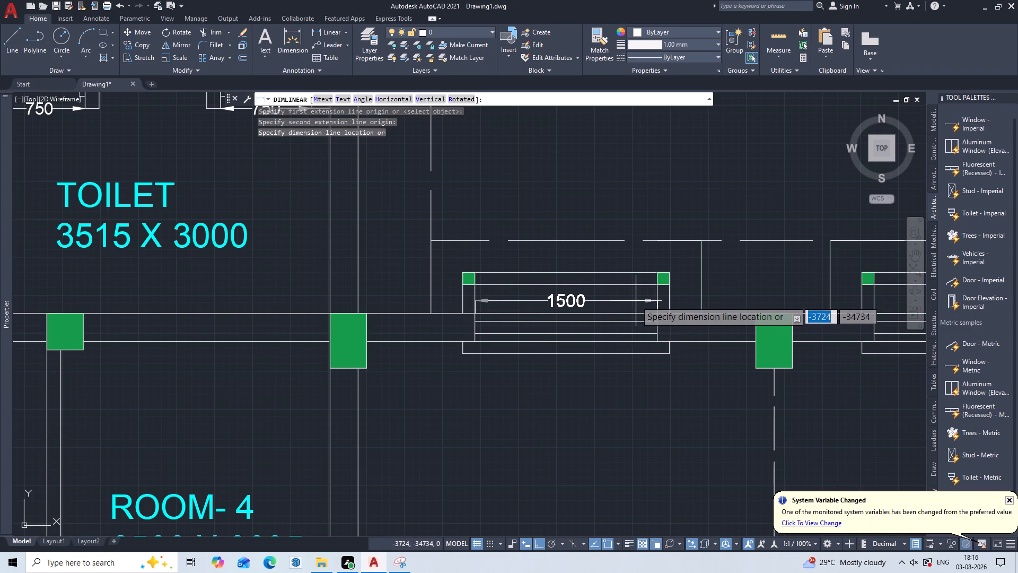
left_click(636, 301)
Add a linear dimension across the clear width of the dining hall's middle courtyard-side window.
middle_click_drag(728, 291, 252, 295)
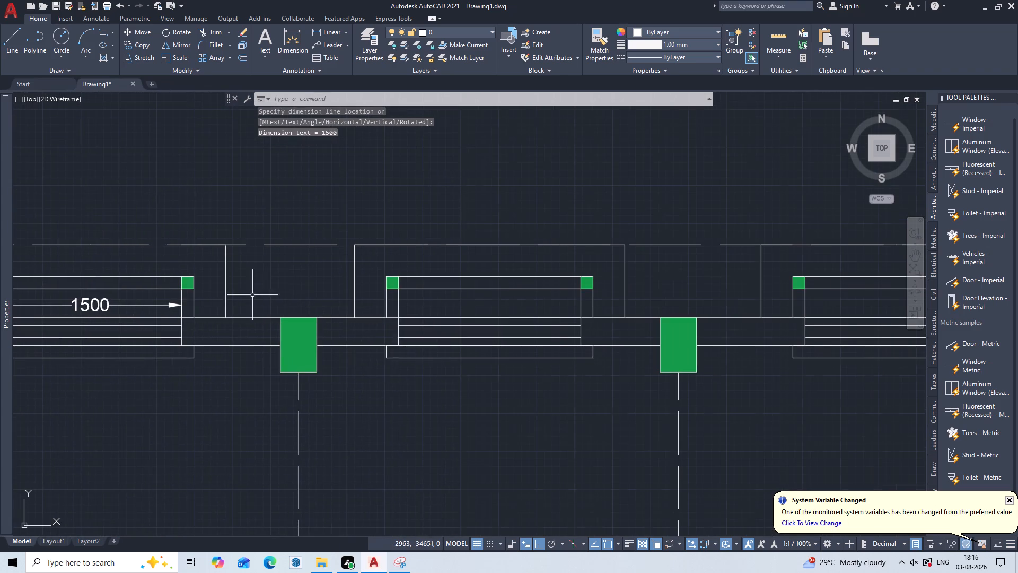
key("Return")
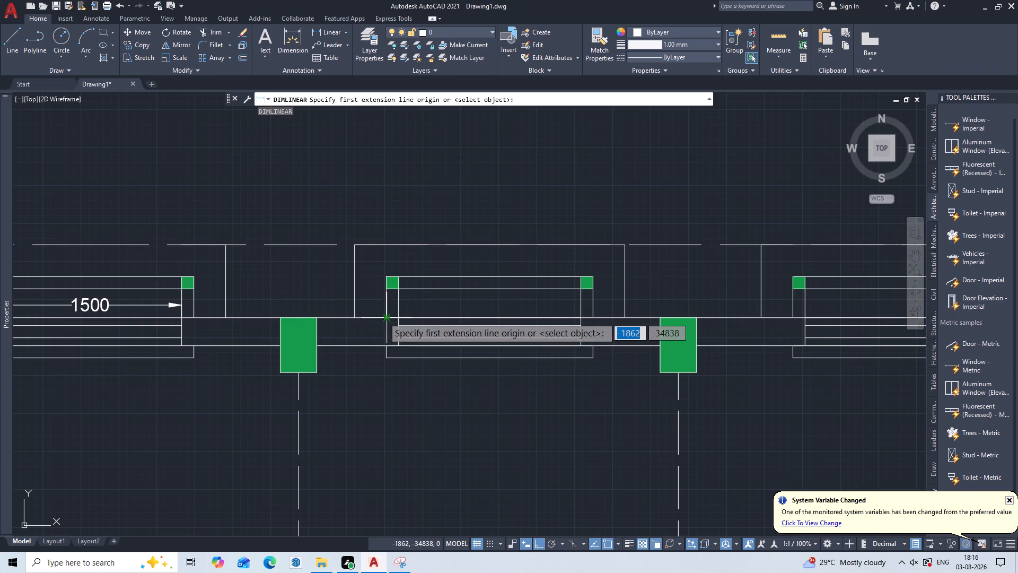
left_click(395, 317)
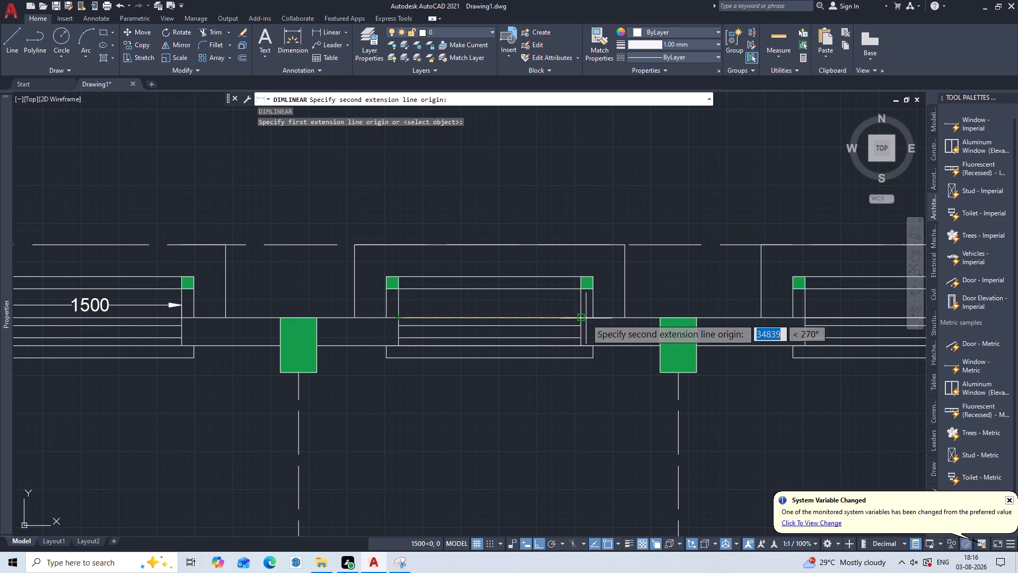
left_click(581, 318)
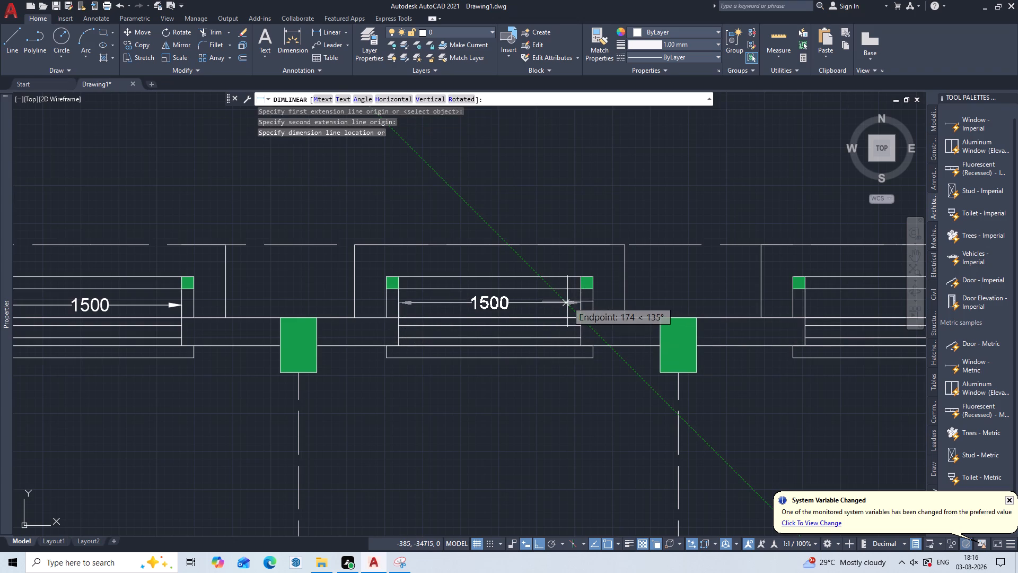
left_click(567, 301)
Add a linear dimension across the clear width of the dining hall's easternmost courtyard-side window.
key("Return")
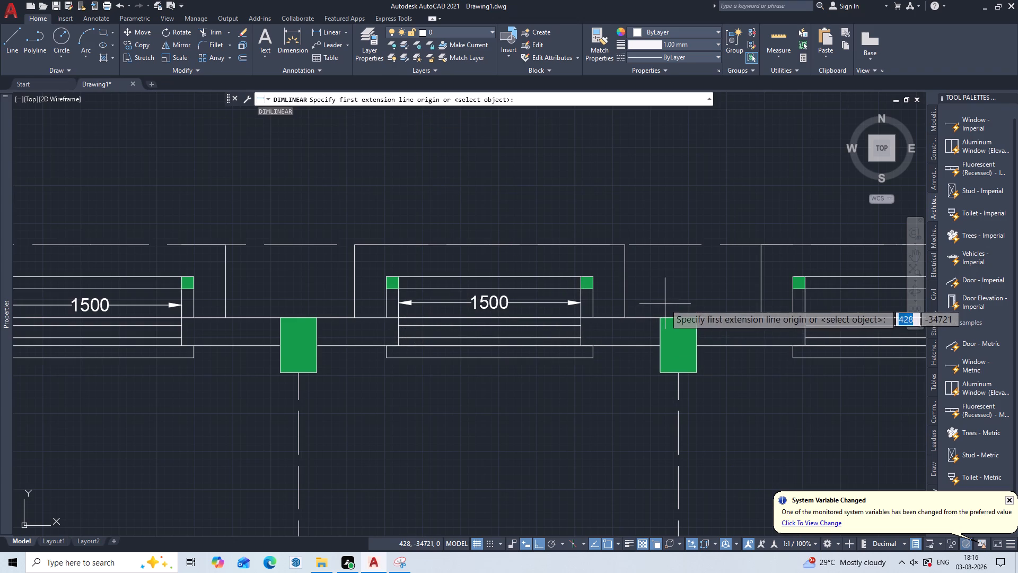
middle_click_drag(665, 303, 333, 309)
scroll(464, 333, "up", 1)
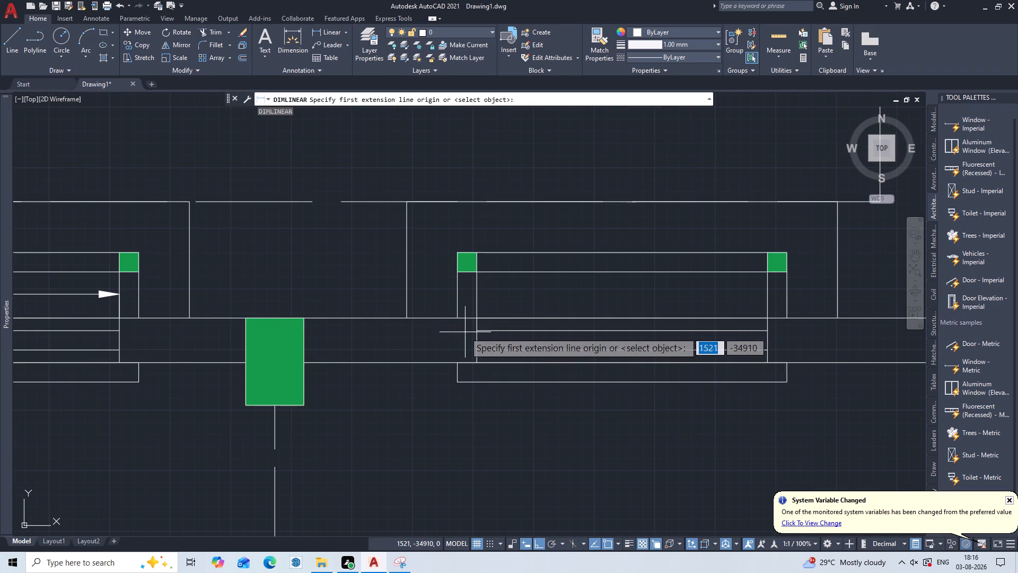
left_click(477, 317)
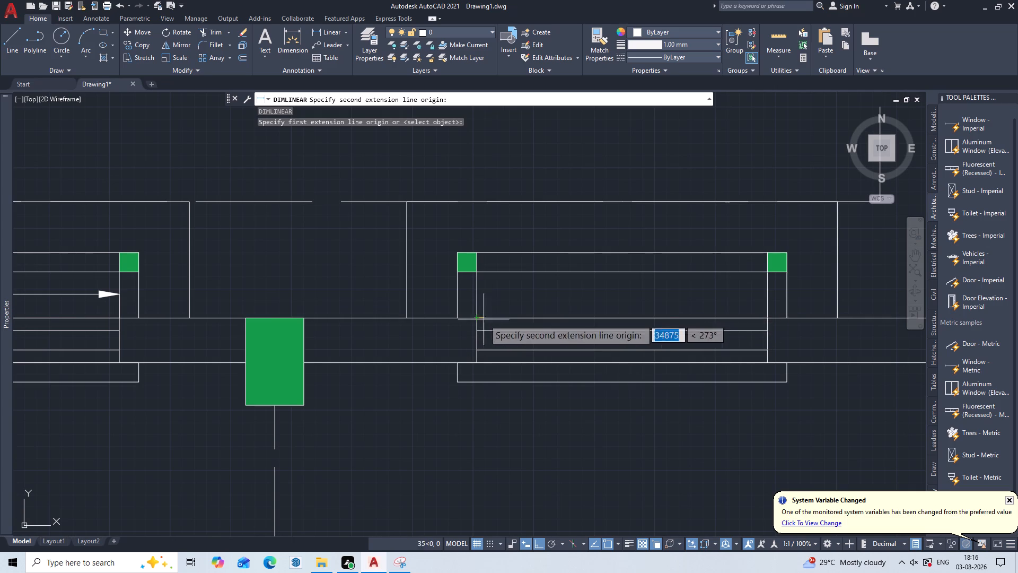
left_click(765, 320)
left_click(737, 299)
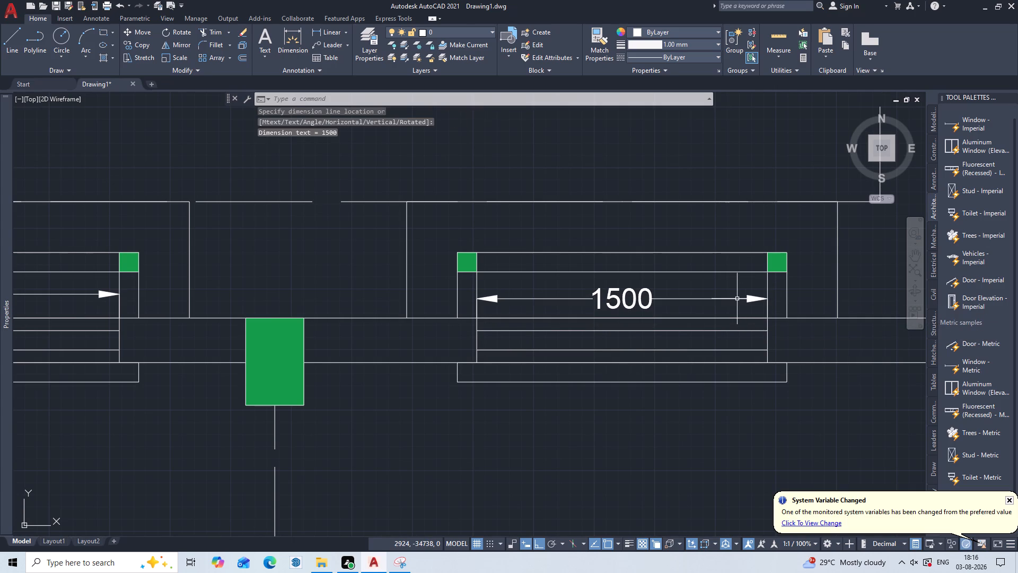
key("Escape")
Draw a solid horizontal line along the outline above the dining hall's westernmost window, from its west corner to its east corner.
scroll(706, 307, "down", 2)
scroll(655, 401, "down", 1)
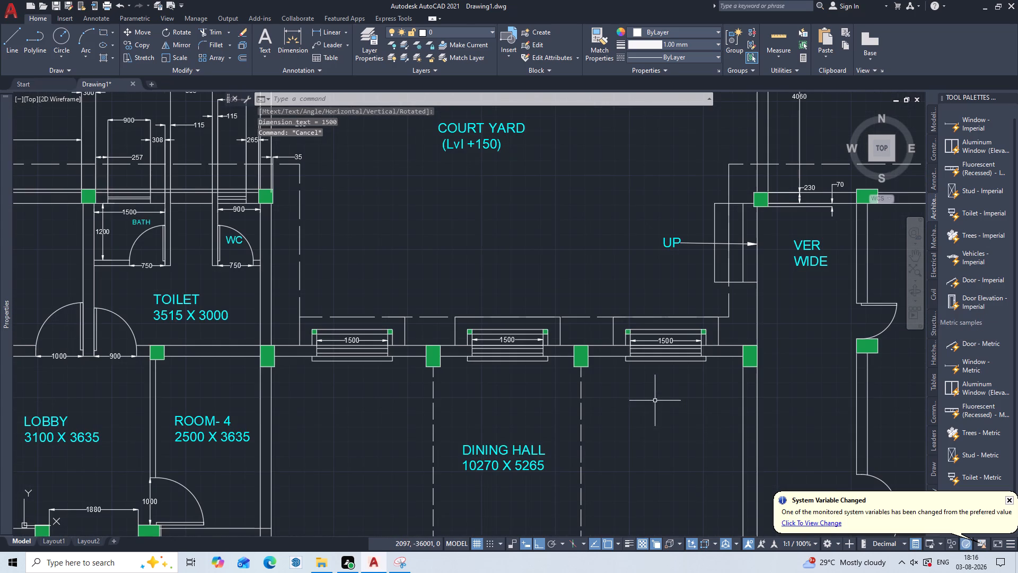
middle_click_drag(655, 401, 565, 352)
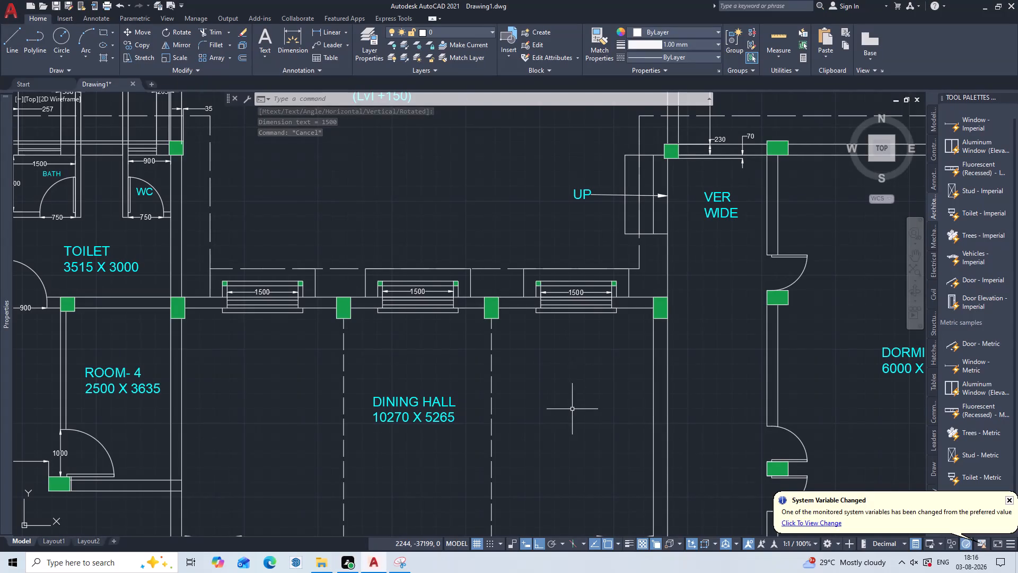
middle_click_drag(572, 409, 586, 354)
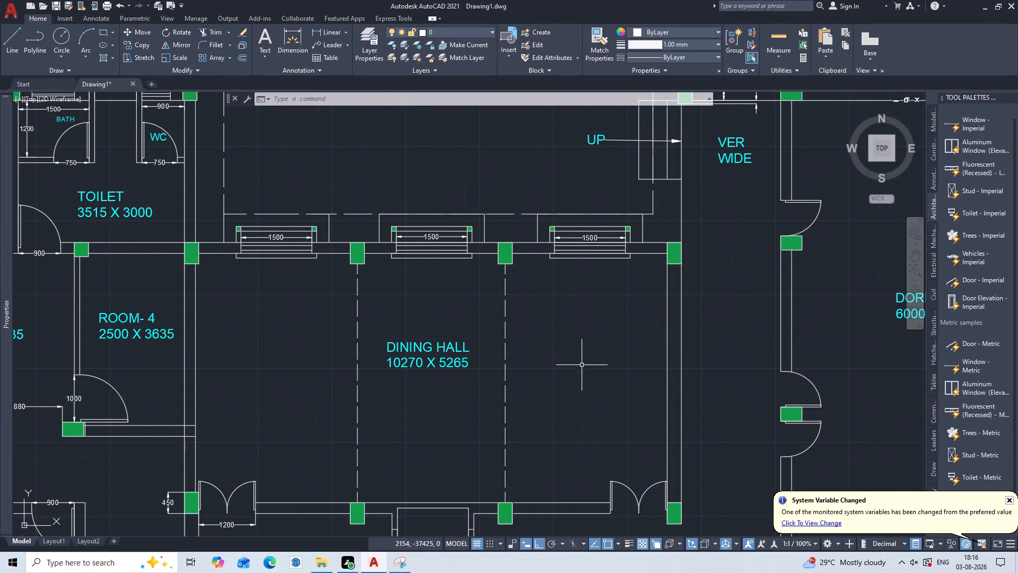
middle_click_drag(284, 338, 312, 436)
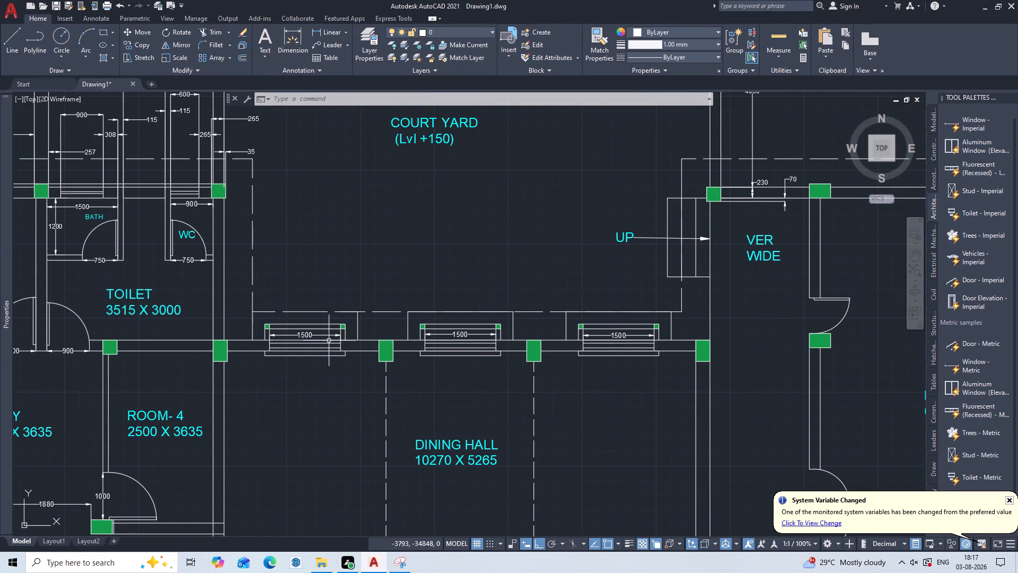
scroll(326, 308, "up", 2)
key("Return")
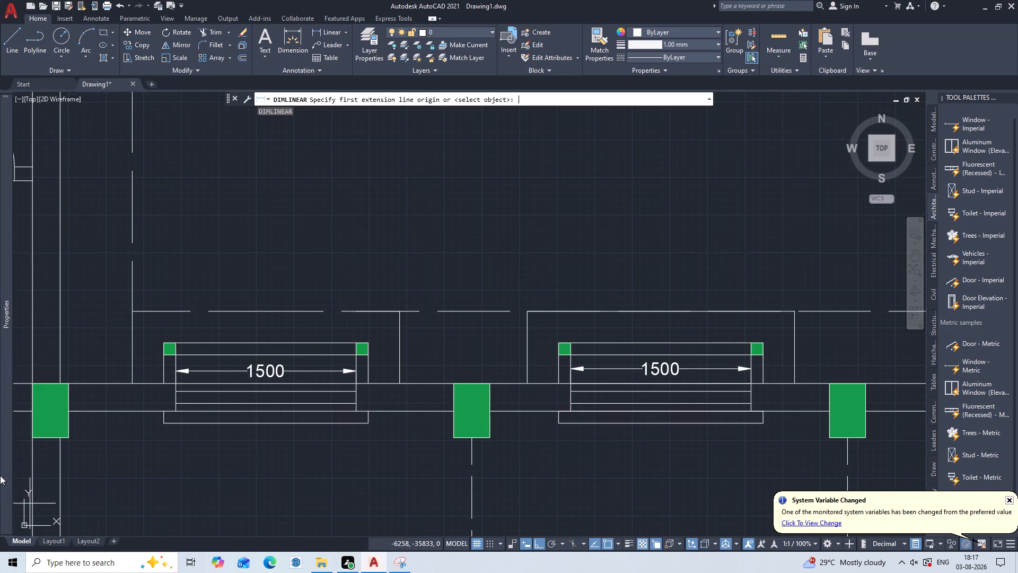
key("Escape")
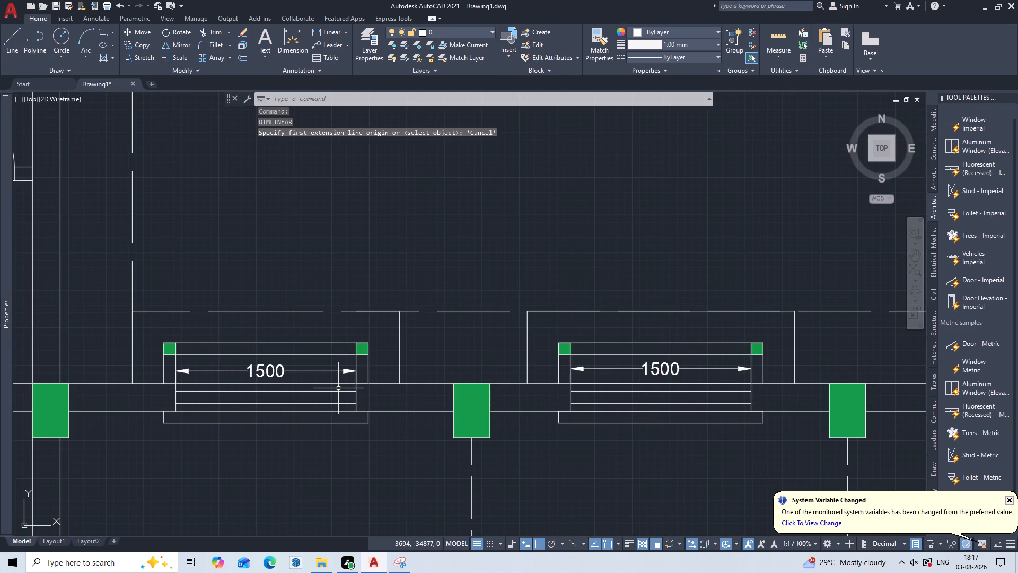
key("l")
key("Return")
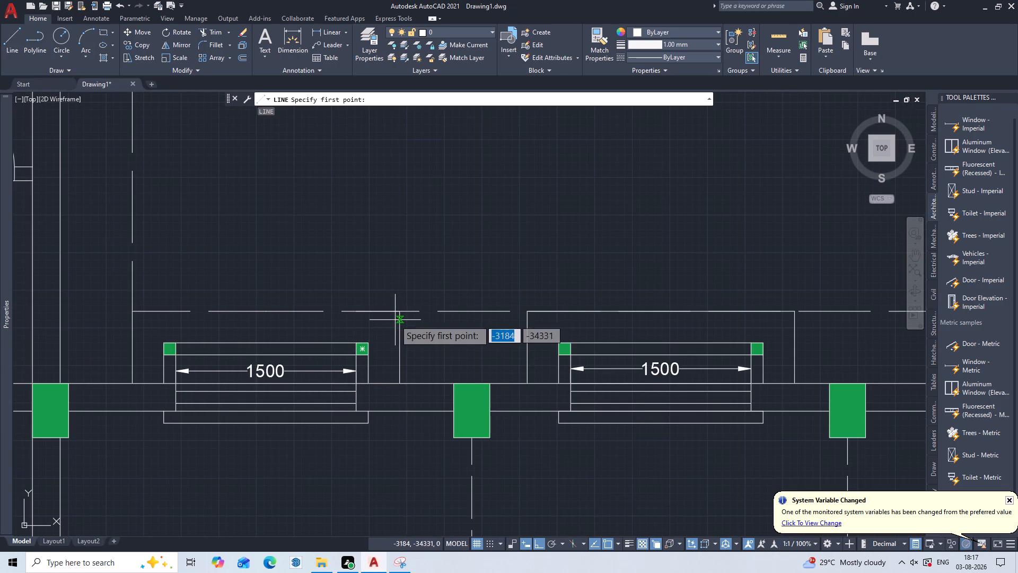
left_click(135, 309)
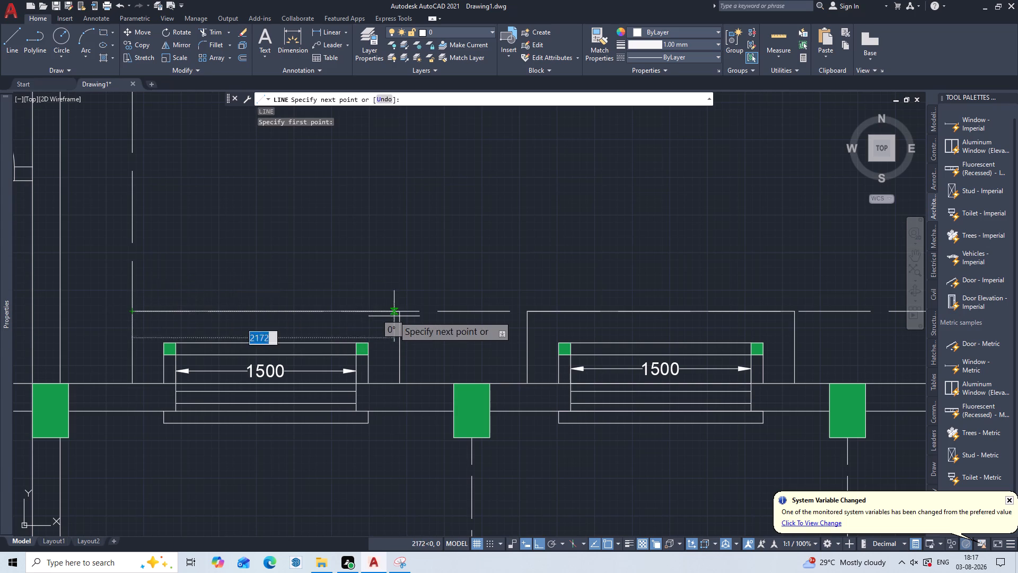
left_click(399, 315)
key("Escape")
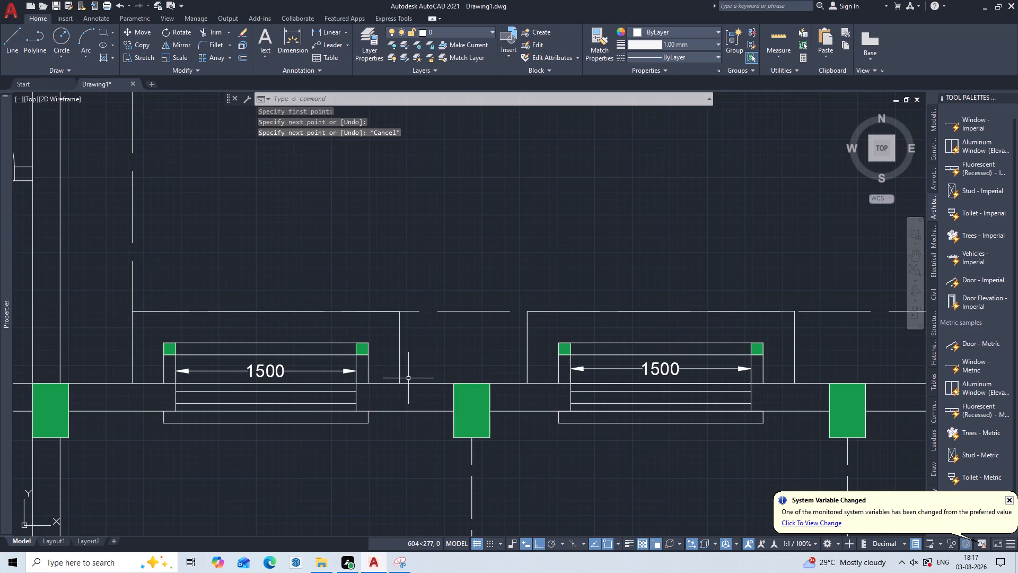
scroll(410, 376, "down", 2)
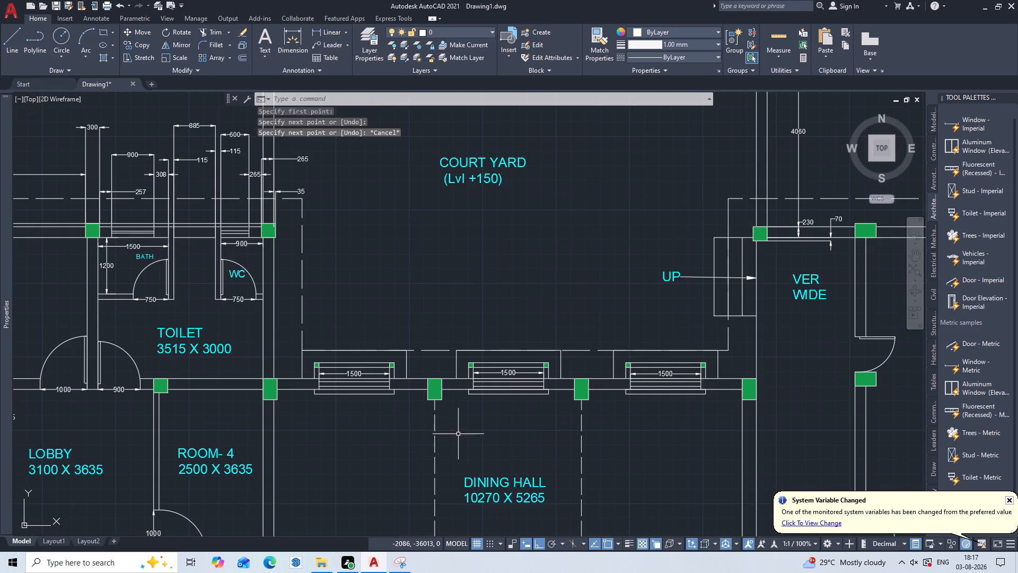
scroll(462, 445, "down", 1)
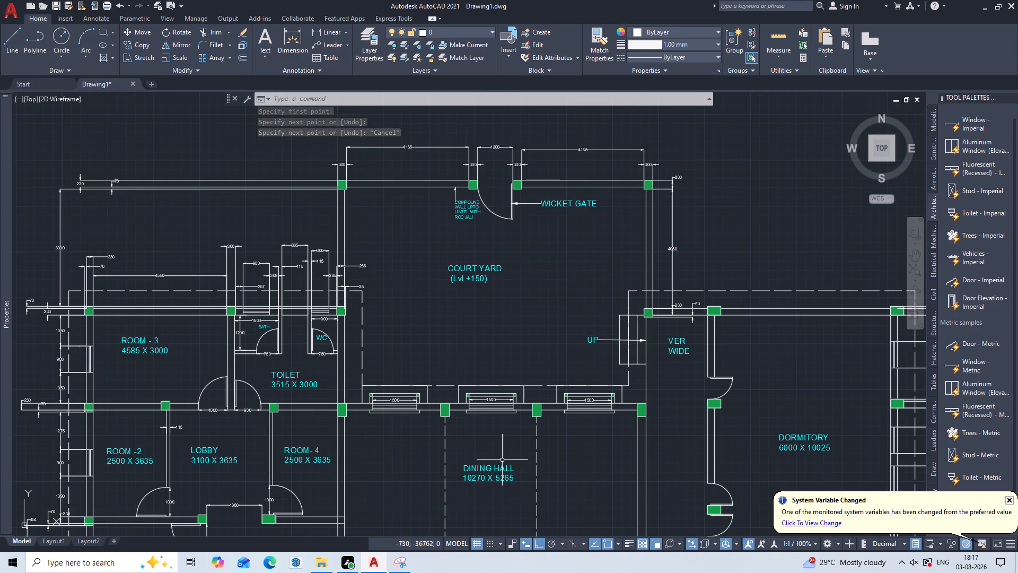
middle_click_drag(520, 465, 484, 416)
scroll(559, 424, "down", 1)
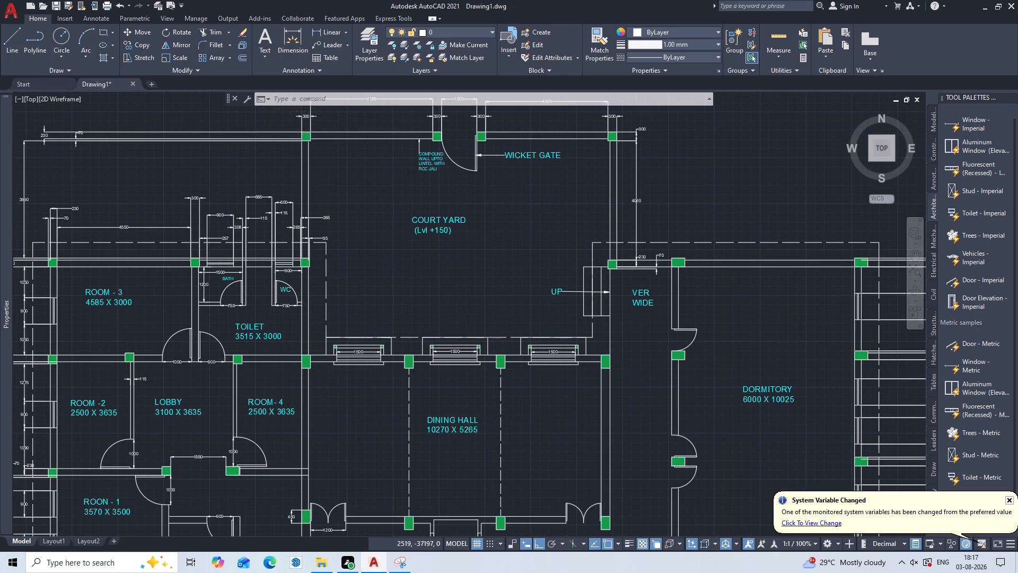
Add linear dimensions across the outer and middle treads of the courtyard steps, just above the steps' north edge.
middle_click_drag(548, 442, 546, 363)
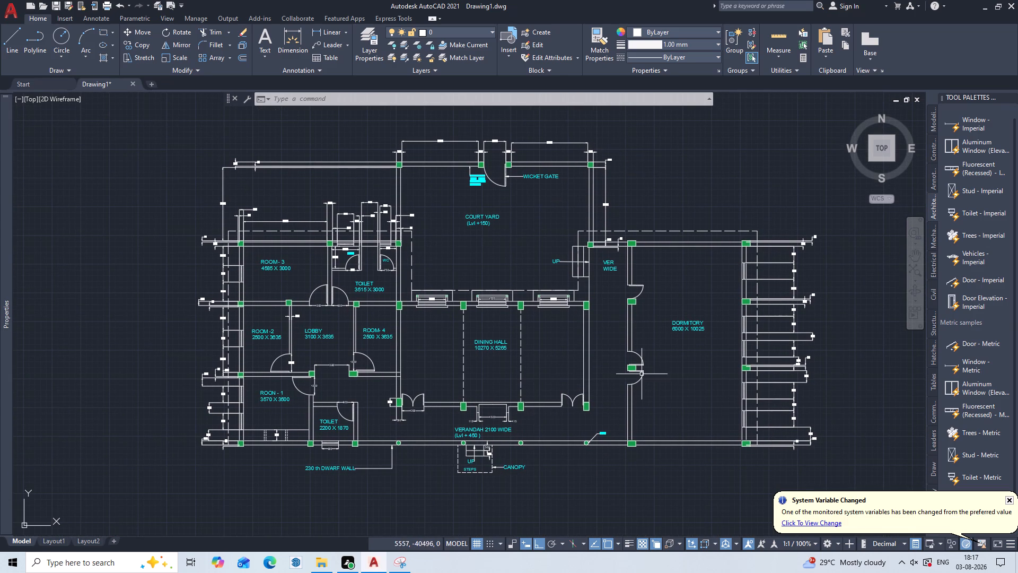
scroll(626, 341, "up", 2)
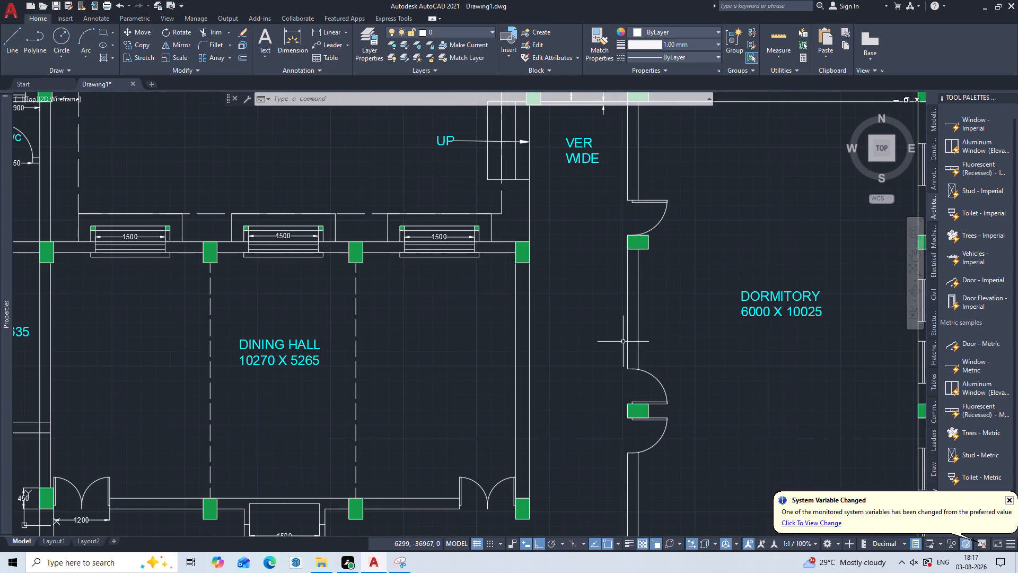
middle_click_drag(551, 271, 561, 439)
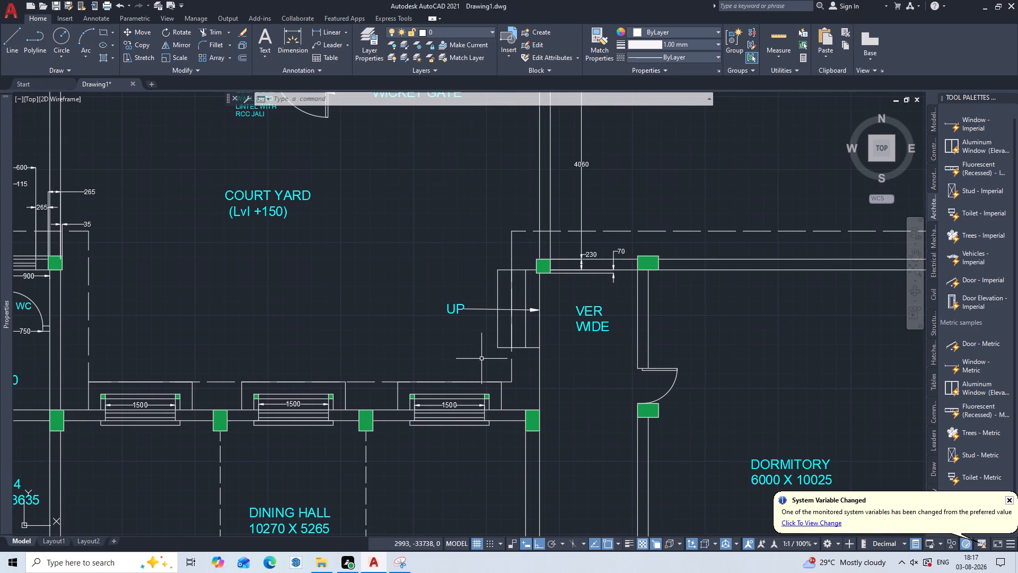
type("DLI")
key("Return")
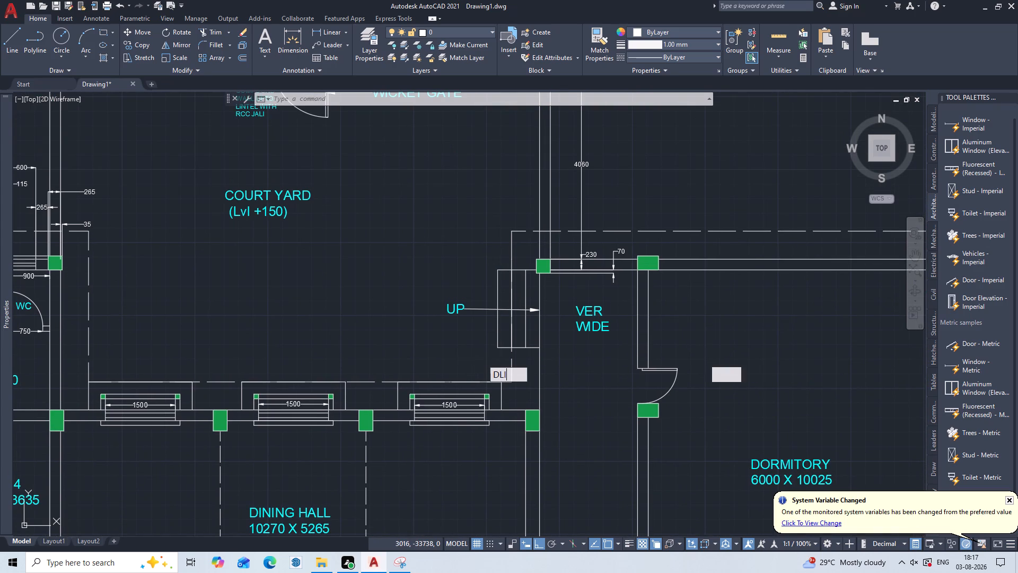
left_click(497, 269)
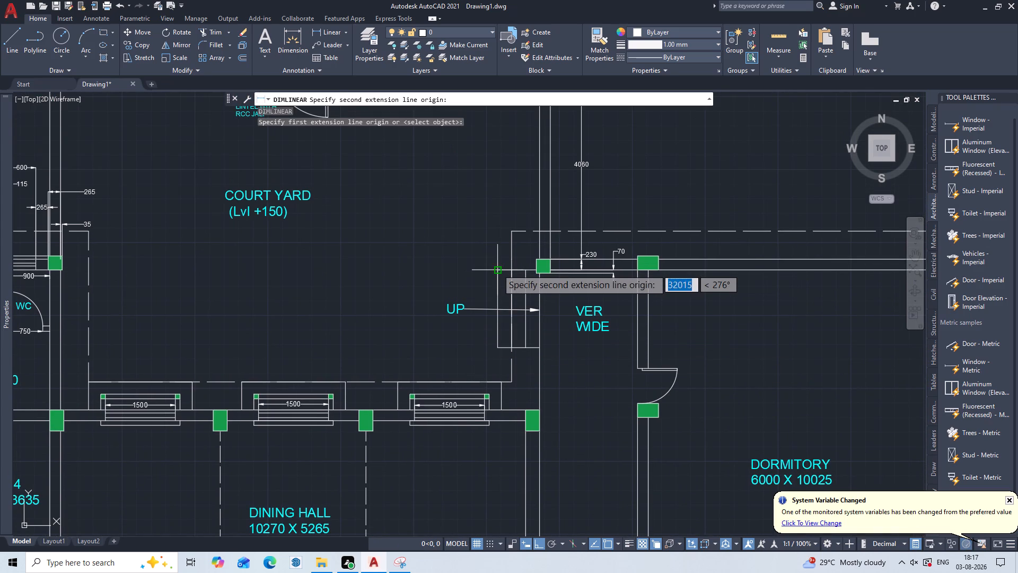
left_click(510, 268)
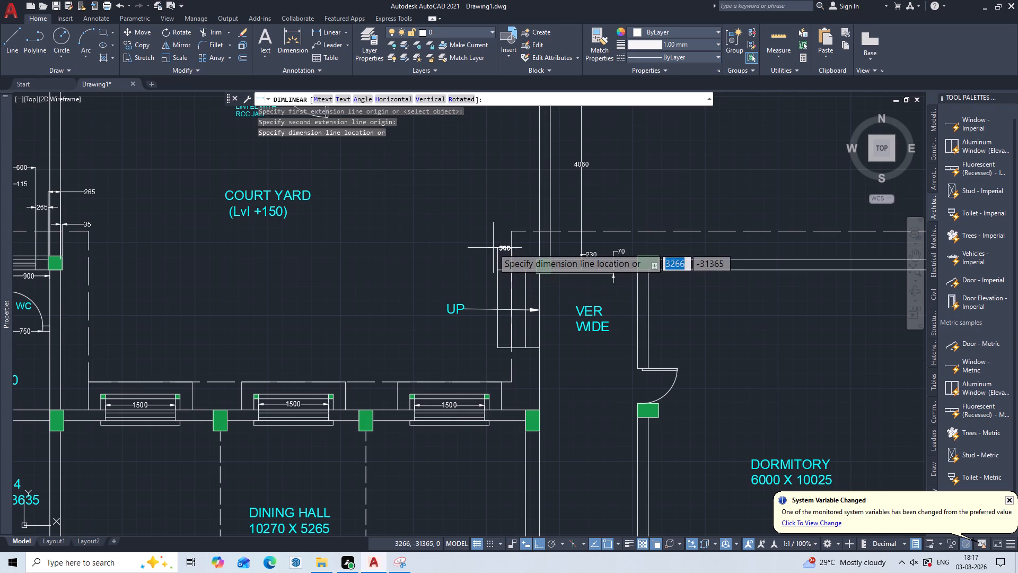
left_click(496, 256)
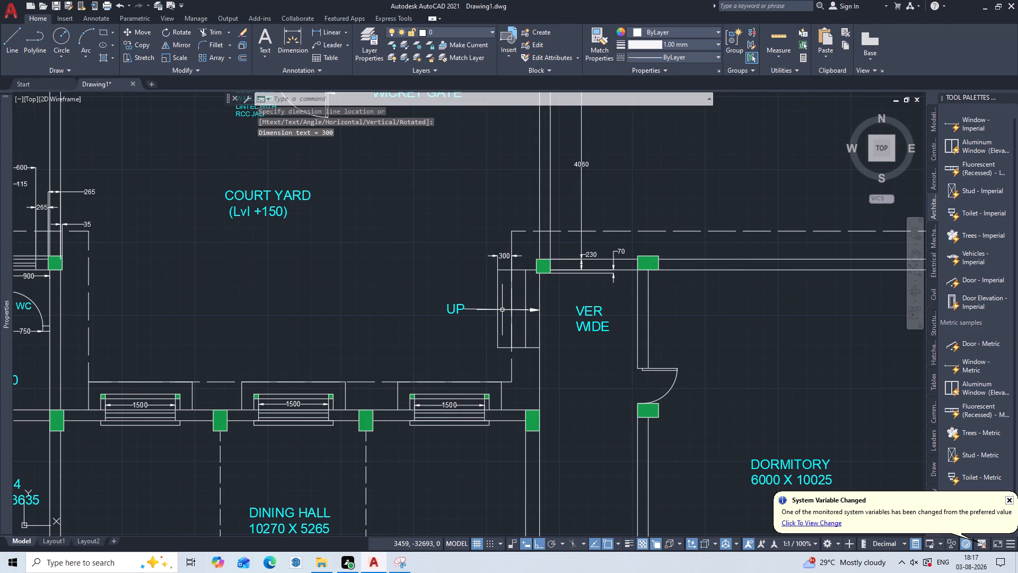
key("Return")
left_click(513, 272)
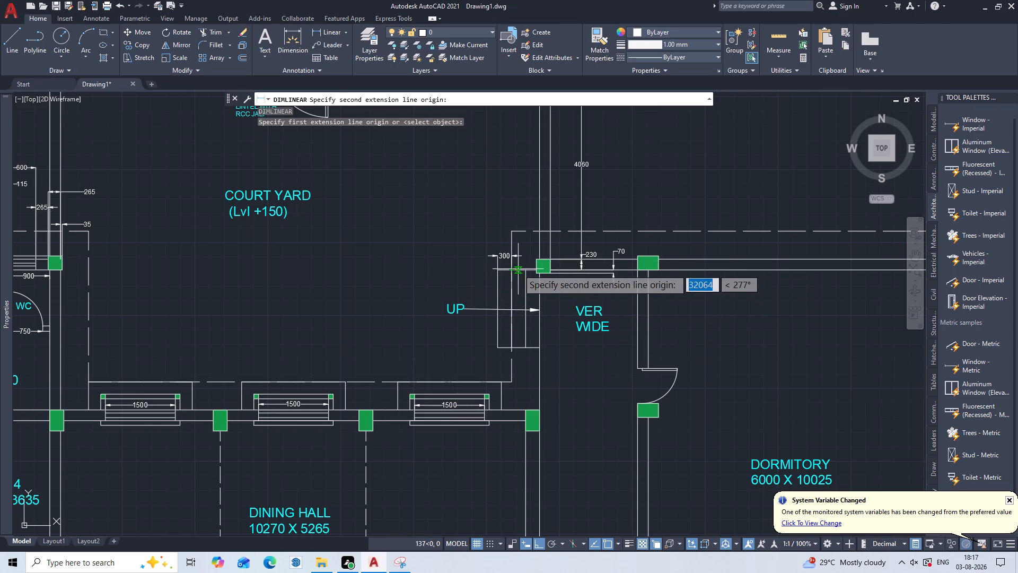
left_click(526, 272)
left_click(529, 262)
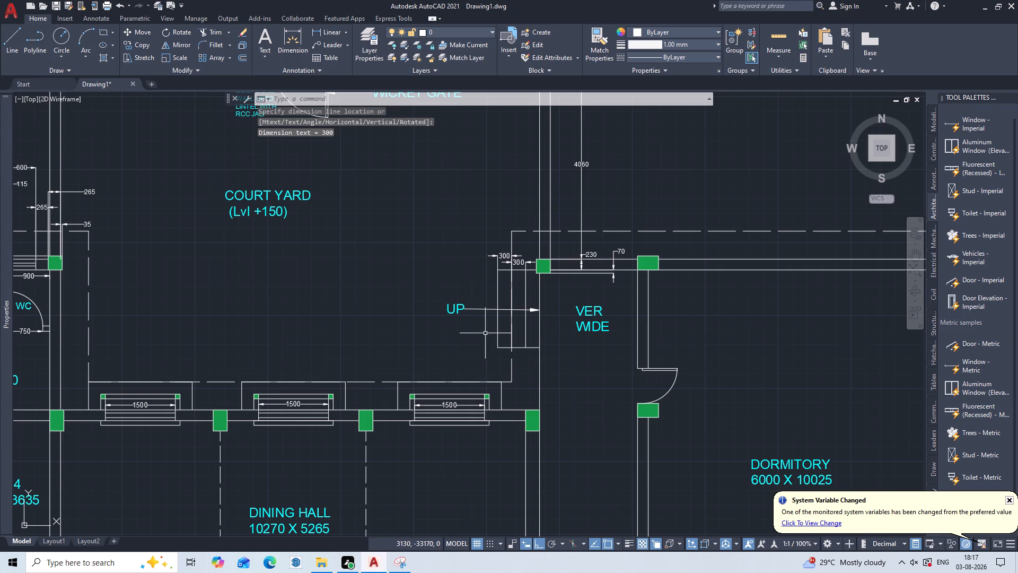
Add a linear dimension across the innermost tread of the courtyard steps, next to the verandah line.
key("Return")
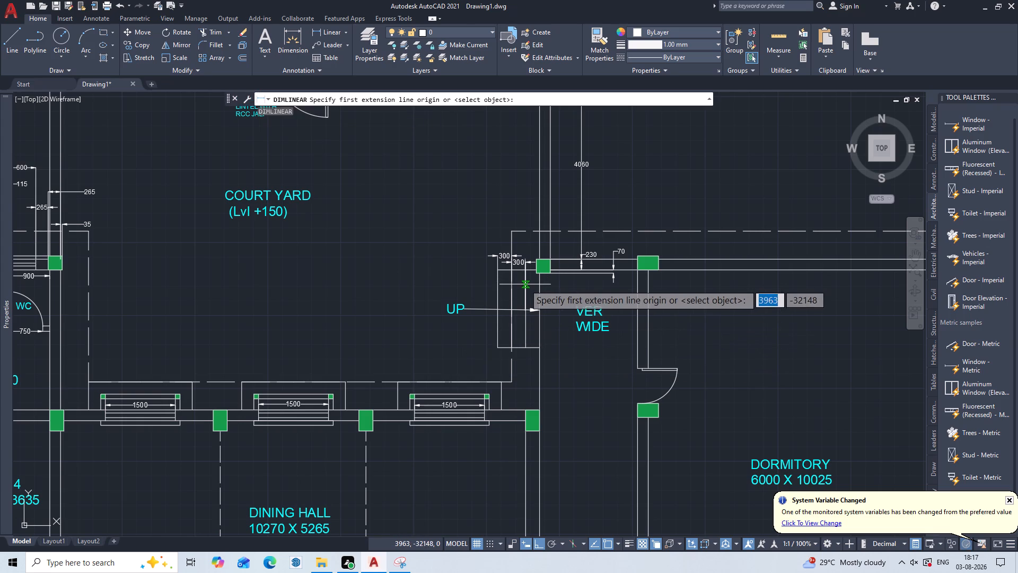
left_click(525, 286)
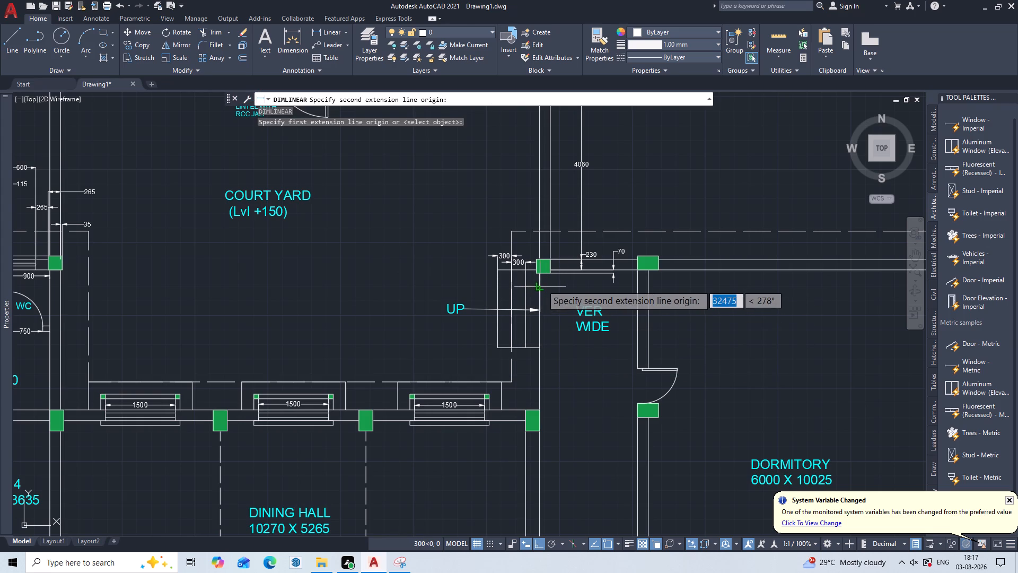
left_click(541, 284)
left_click(538, 283)
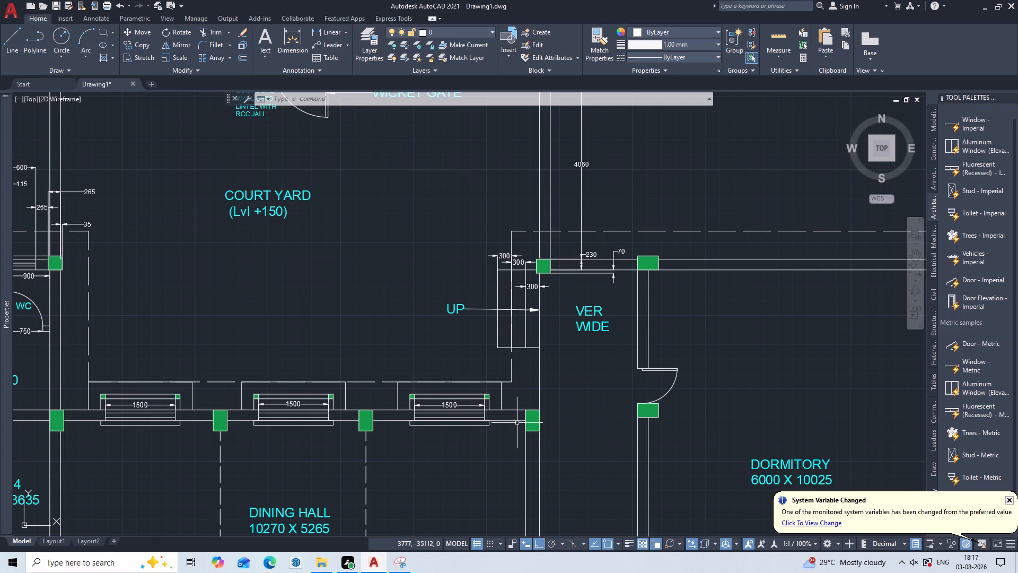
Add a vertical linear dimension along the full length of the courtyard steps, just outside their west edge.
key("Return")
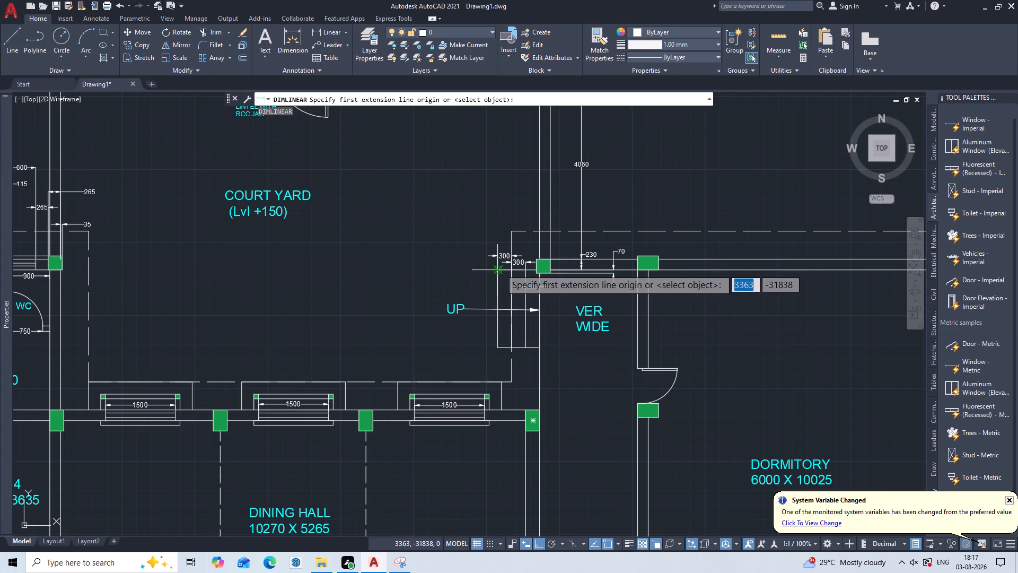
left_click(501, 269)
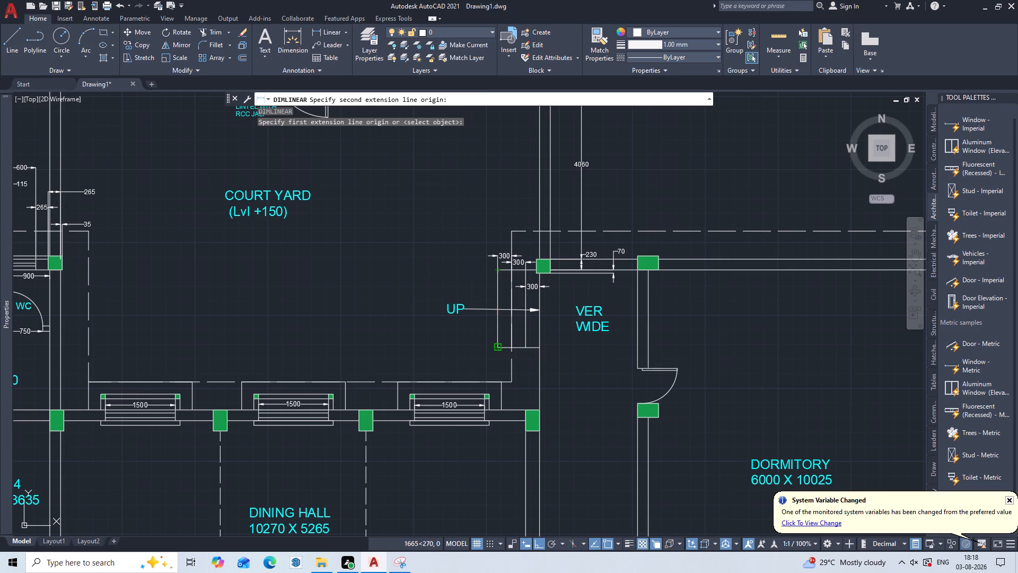
left_click(494, 348)
left_click(488, 335)
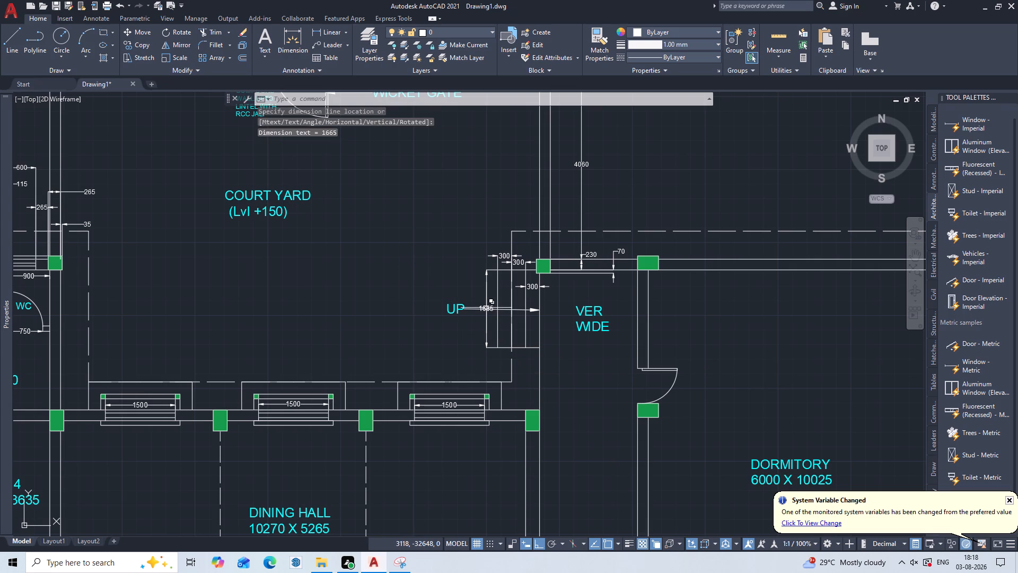
Move the text of the courtyard steps' length dimension upward along its dimension line, clear of the UP leader.
left_click(486, 308)
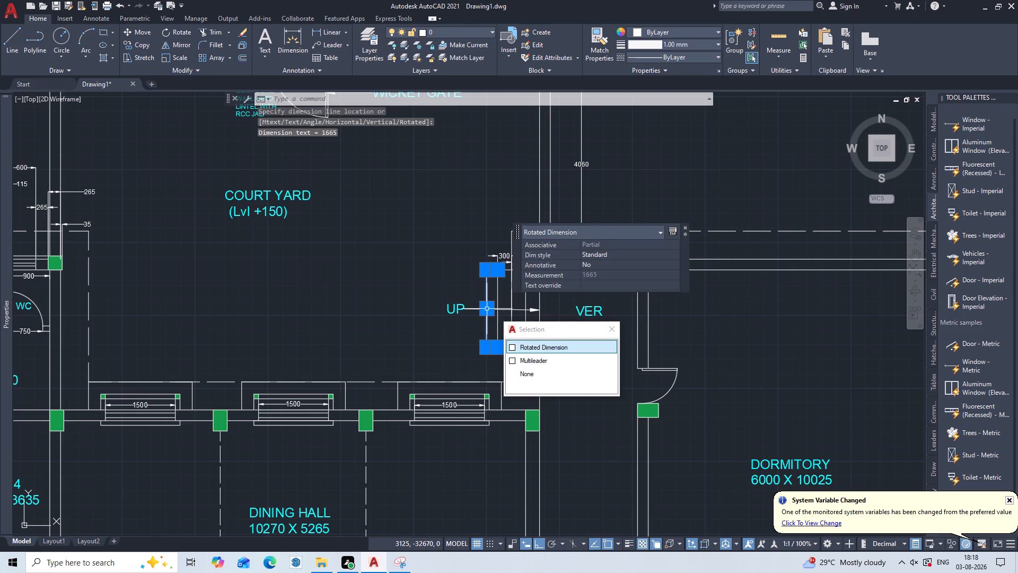
left_click(490, 307)
left_click(486, 293)
key("Escape")
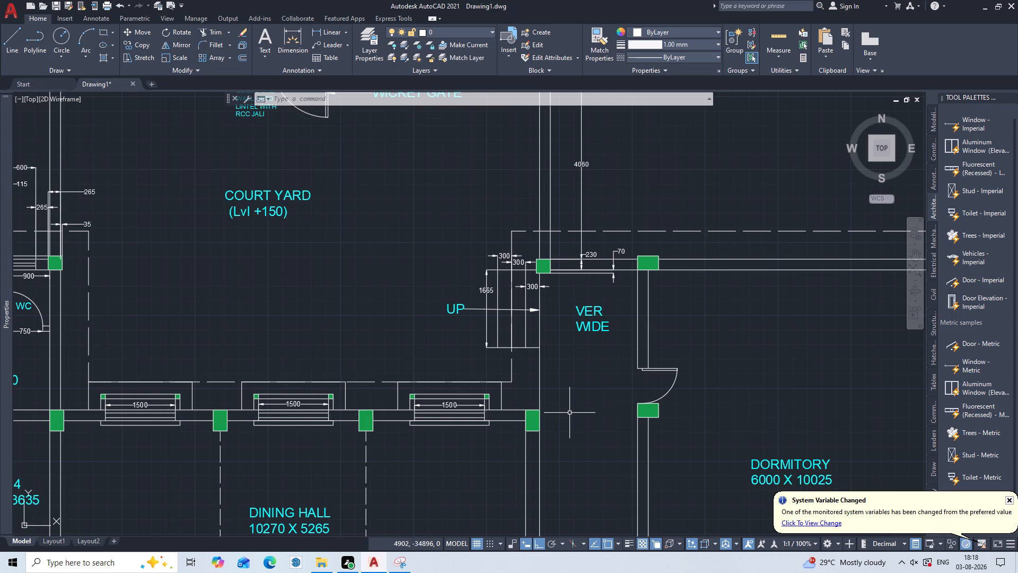
Add a linear dimension across the clear width of the verandah between the courtyard steps and the dormitory, above the VER WIDE label.
key("Return")
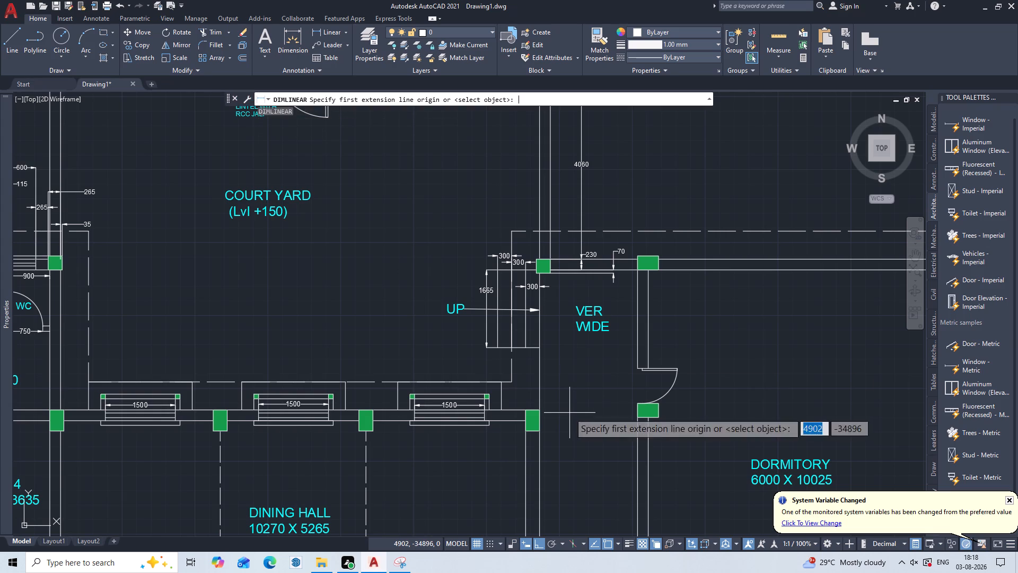
left_click(537, 297)
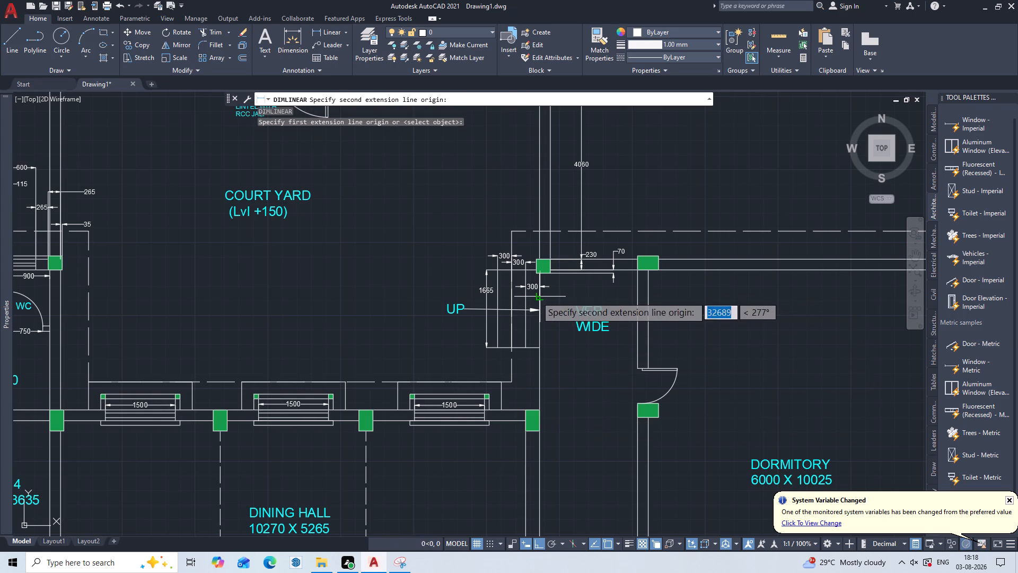
left_click(634, 299)
left_click(611, 294)
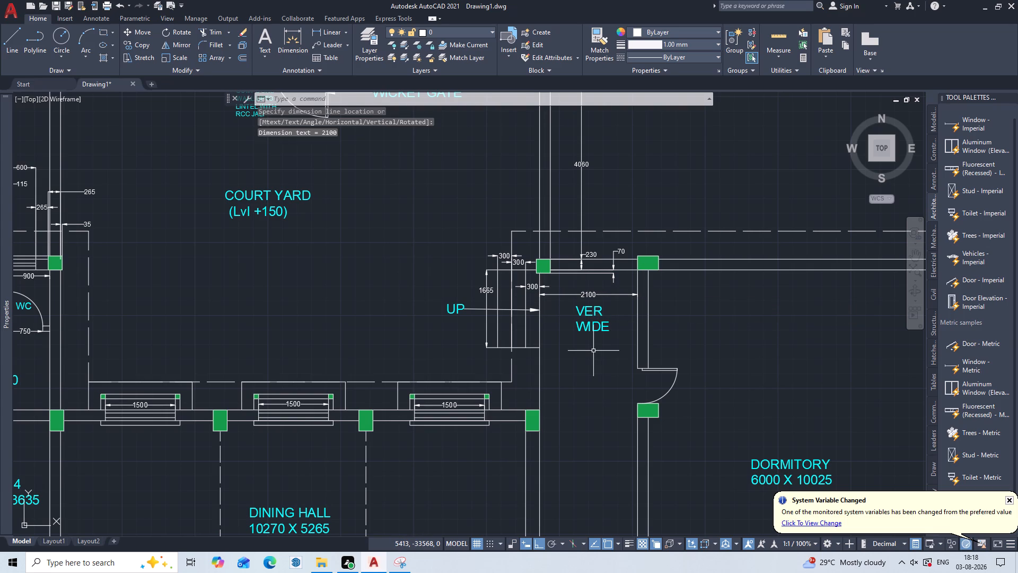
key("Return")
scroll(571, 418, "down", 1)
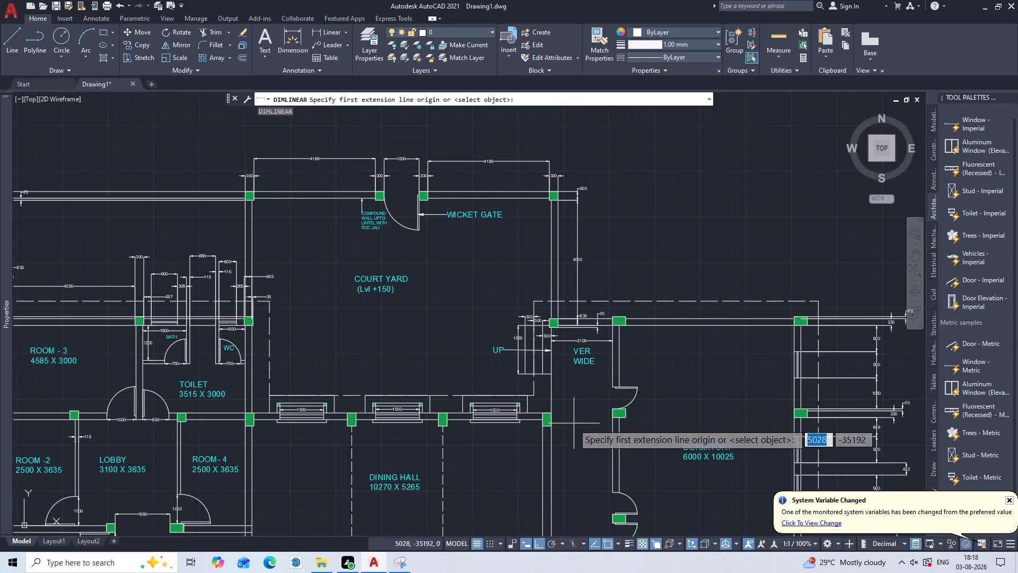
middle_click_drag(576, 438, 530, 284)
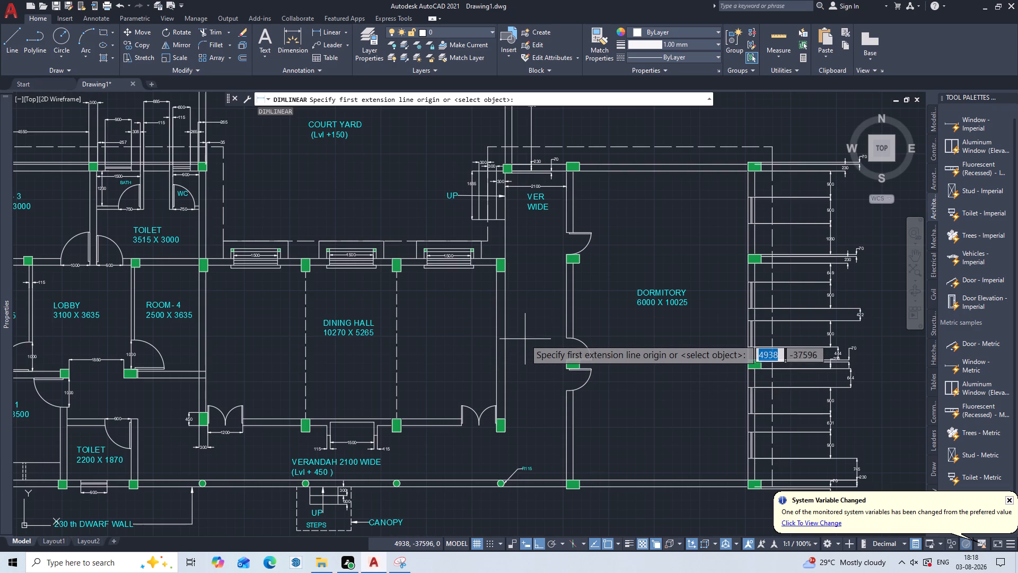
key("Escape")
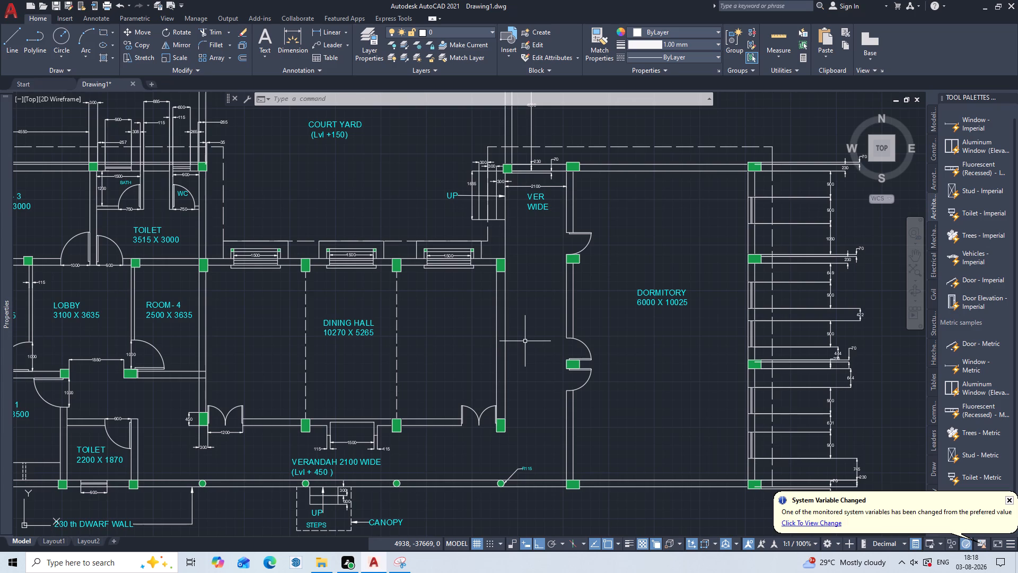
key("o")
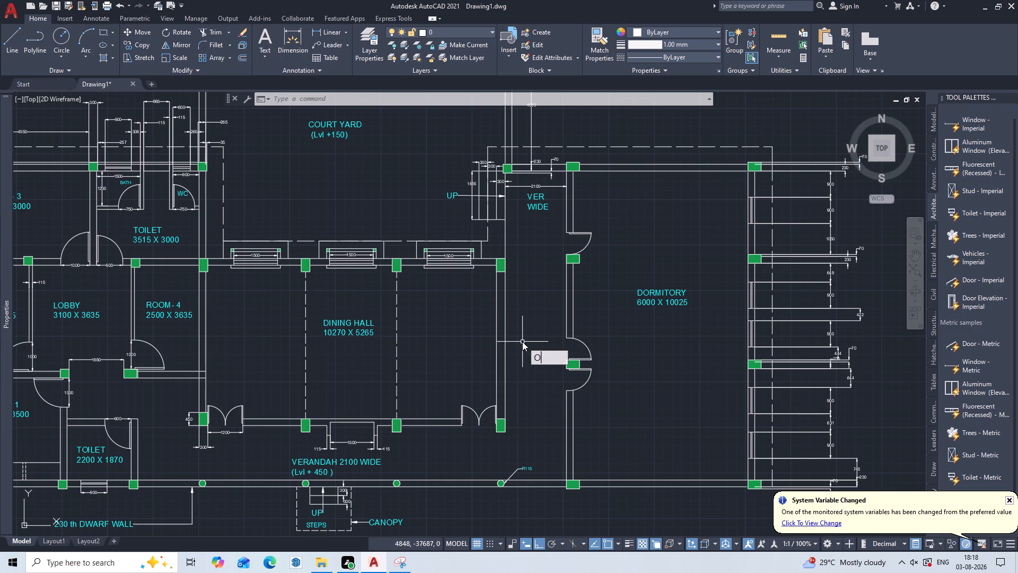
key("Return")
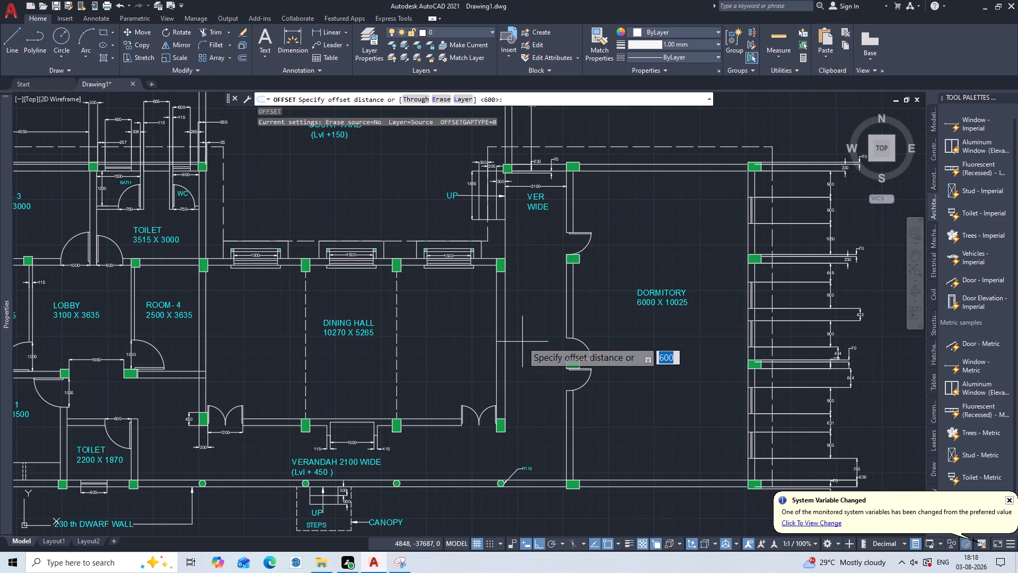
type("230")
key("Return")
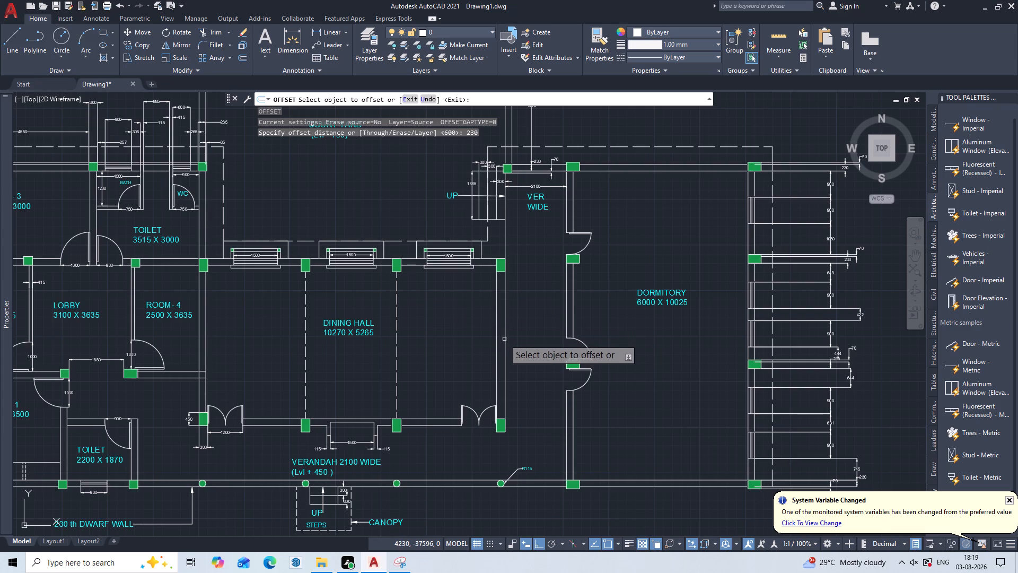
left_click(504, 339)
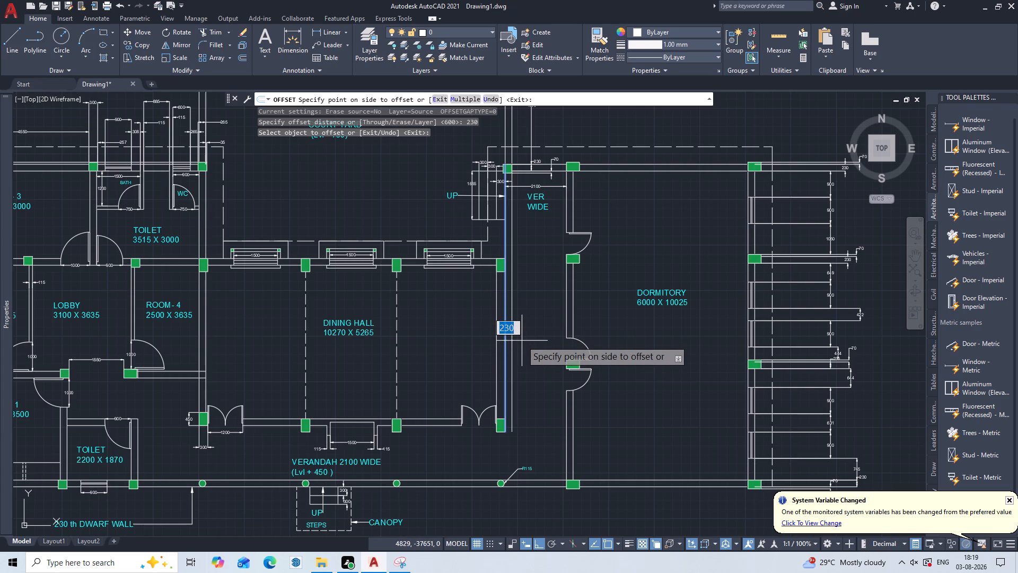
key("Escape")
Break the long verandah-side face line of the dining hall's east wall at the hall's northeast column with Break at Point.
key("b")
key("r")
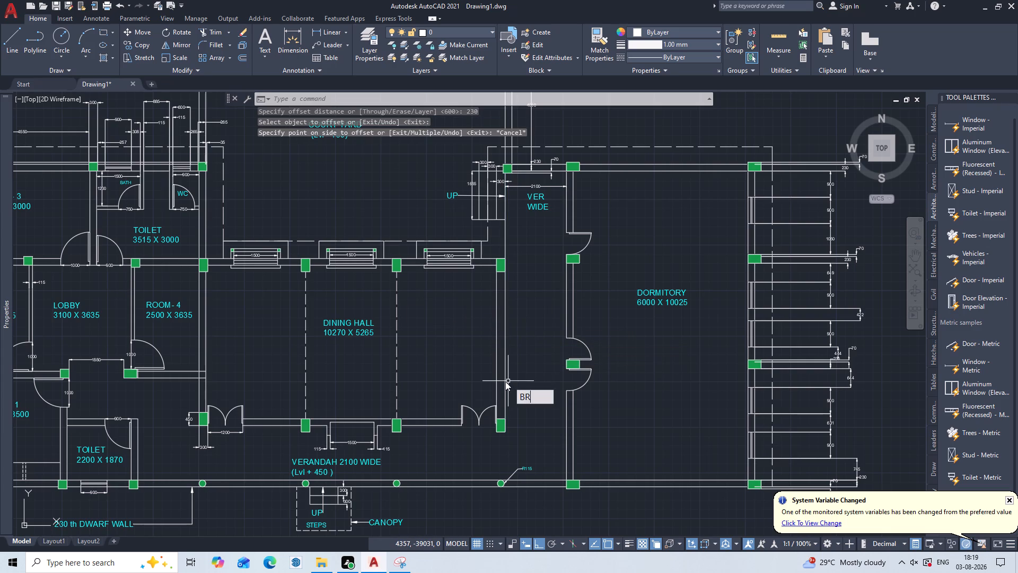
key("Return")
key("Escape")
type("BR")
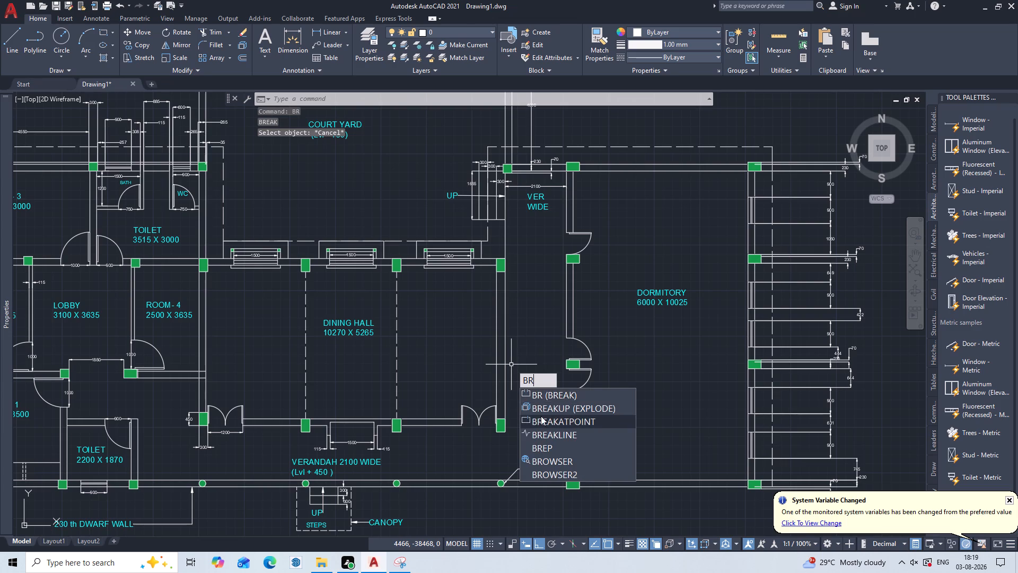
left_click(542, 419)
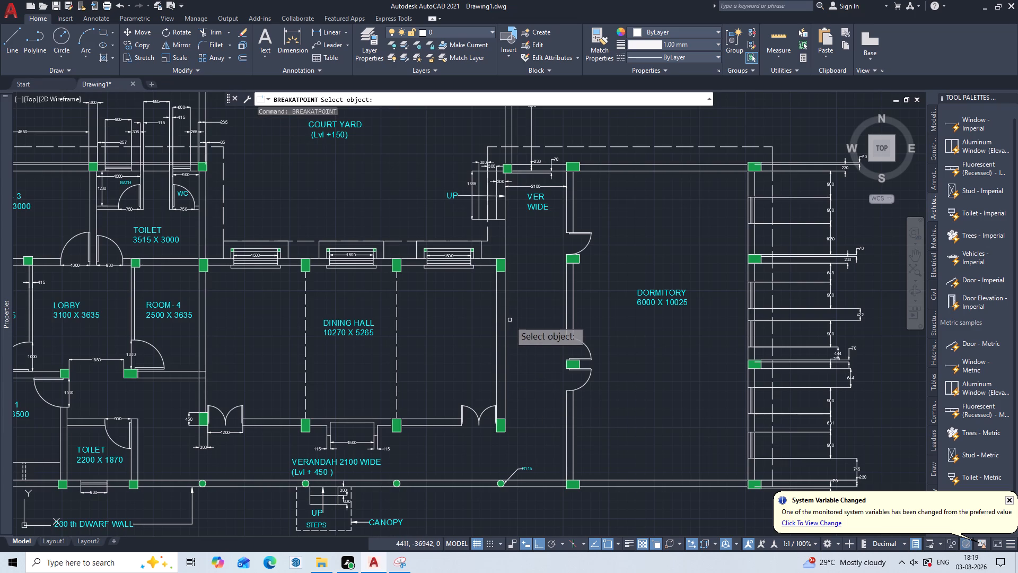
left_click(504, 332)
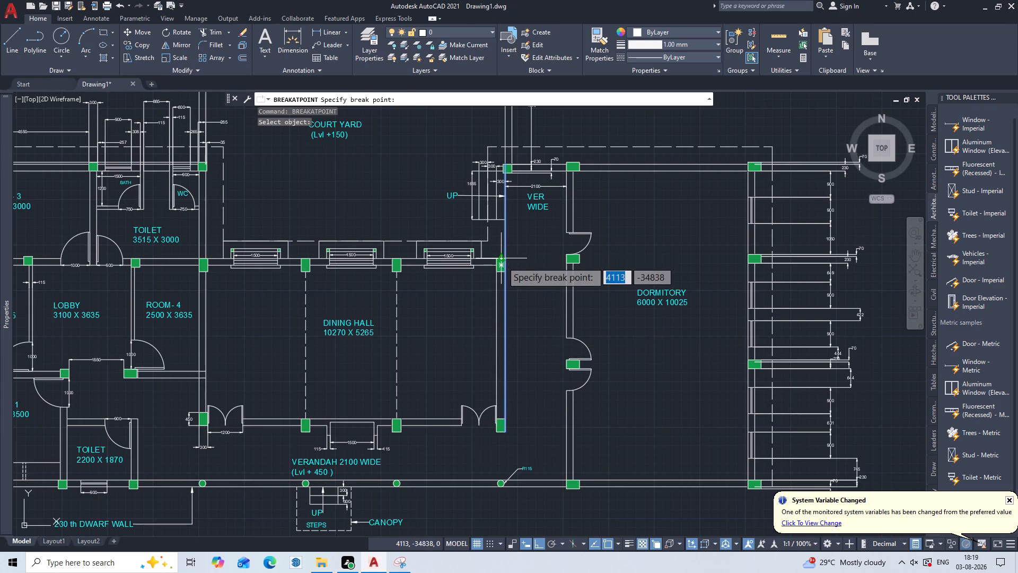
left_click(505, 258)
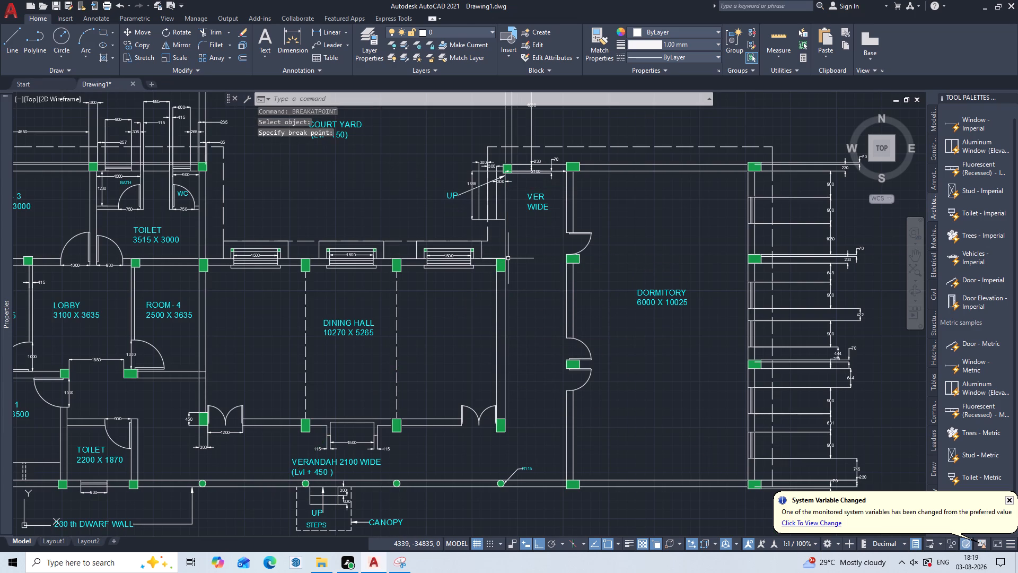
key("Escape")
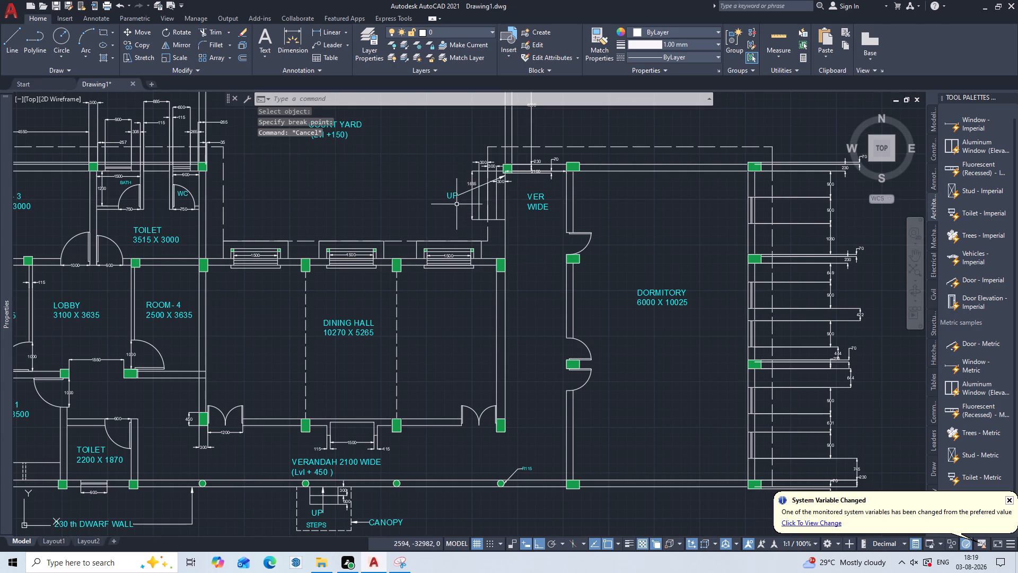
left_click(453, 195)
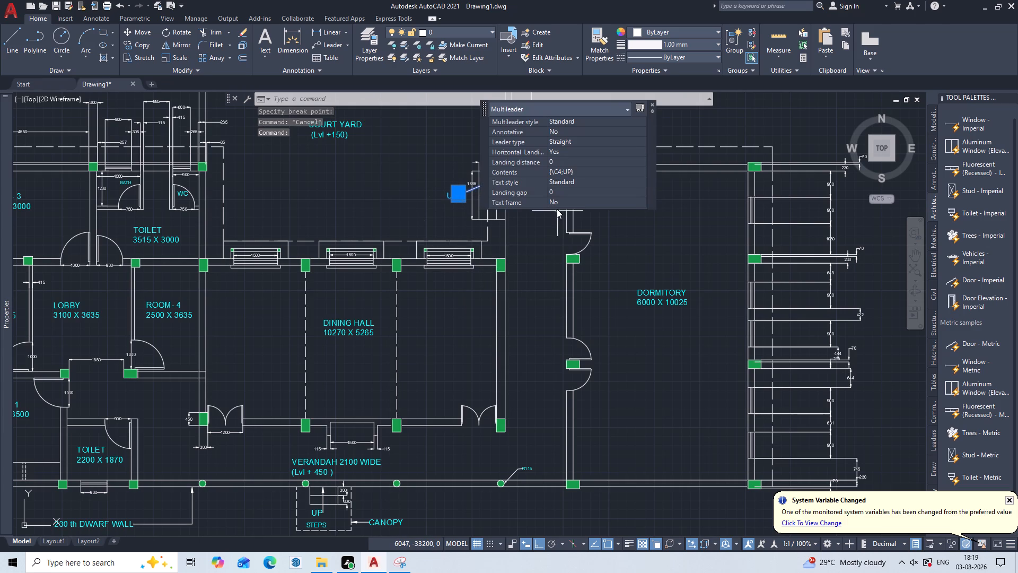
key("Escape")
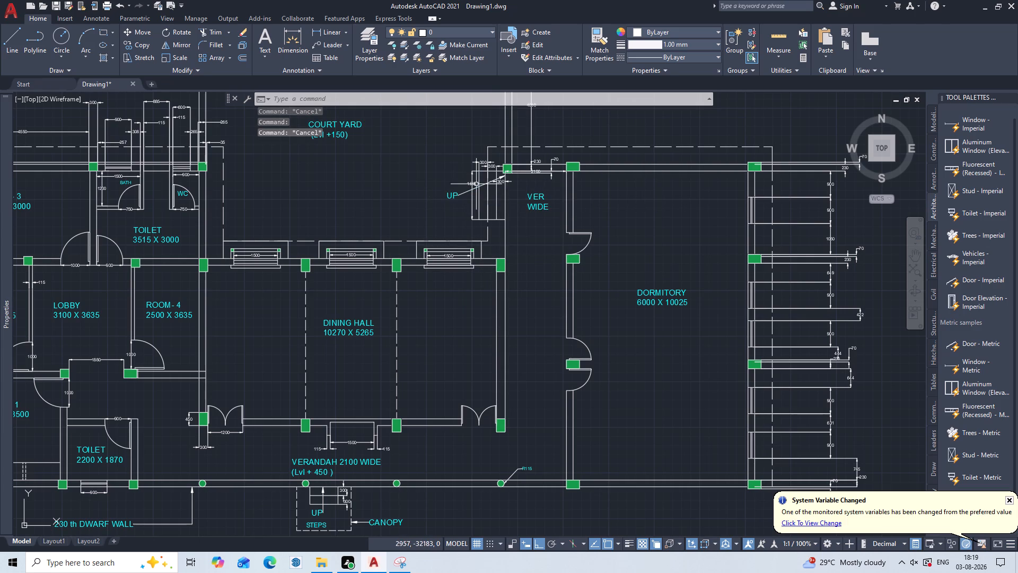
Move the arrowhead of the courtyard steps' UP leader down along the verandah edge so the leader runs horizontally.
scroll(498, 187, "up", 2)
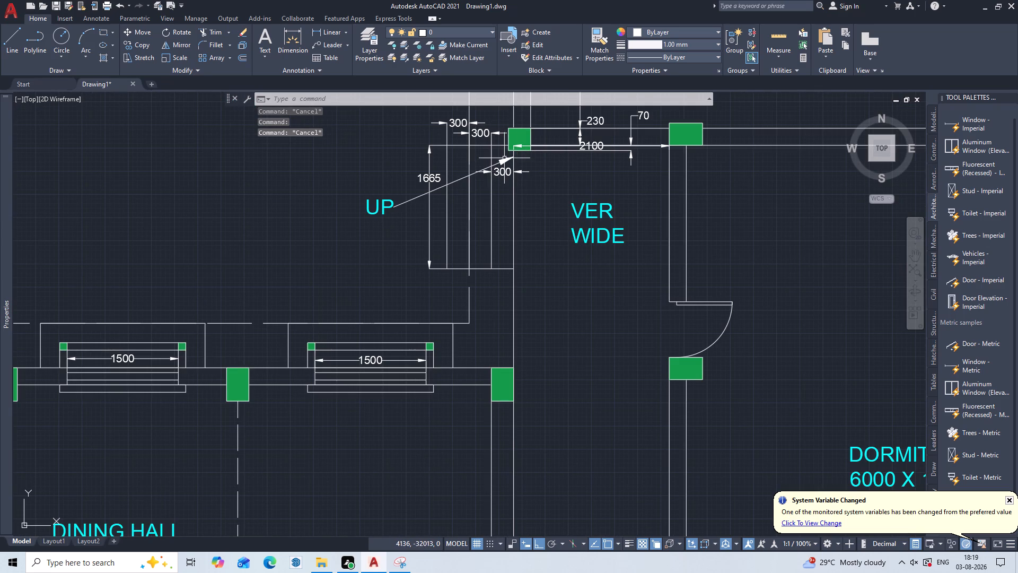
left_click(504, 160)
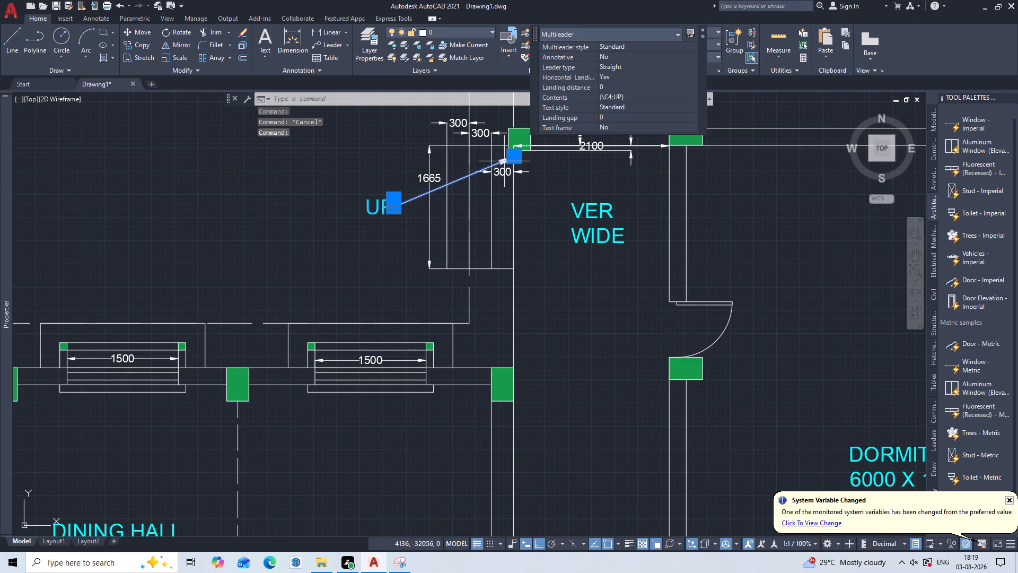
left_click(514, 158)
left_click(513, 198)
left_click(513, 198)
left_click(513, 207)
key("Escape")
key("Escape")
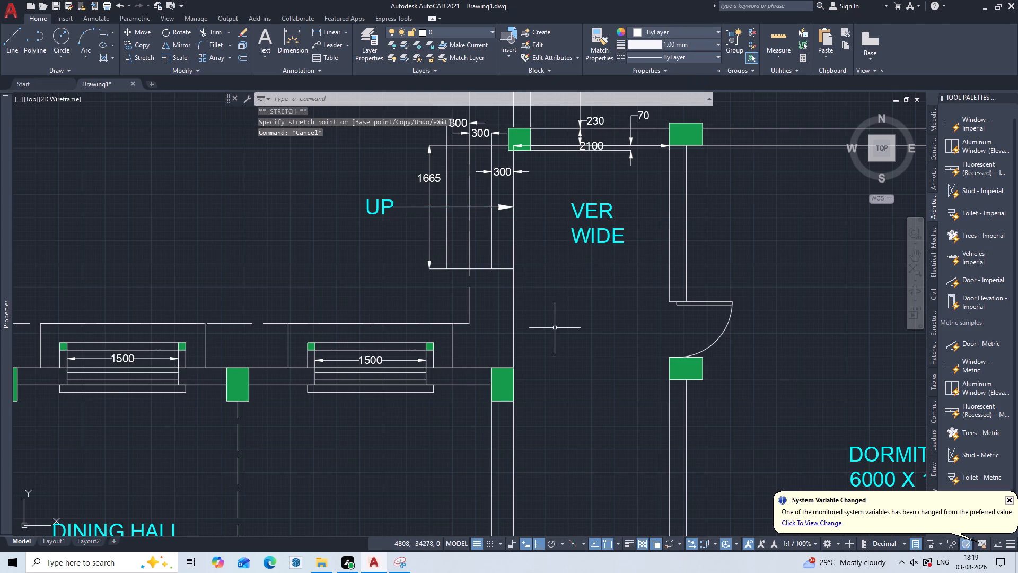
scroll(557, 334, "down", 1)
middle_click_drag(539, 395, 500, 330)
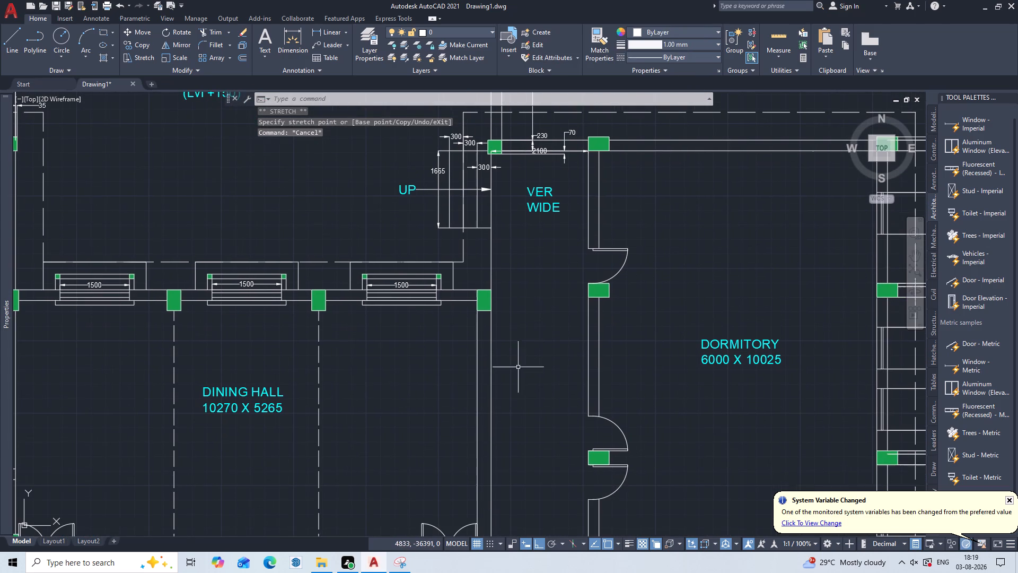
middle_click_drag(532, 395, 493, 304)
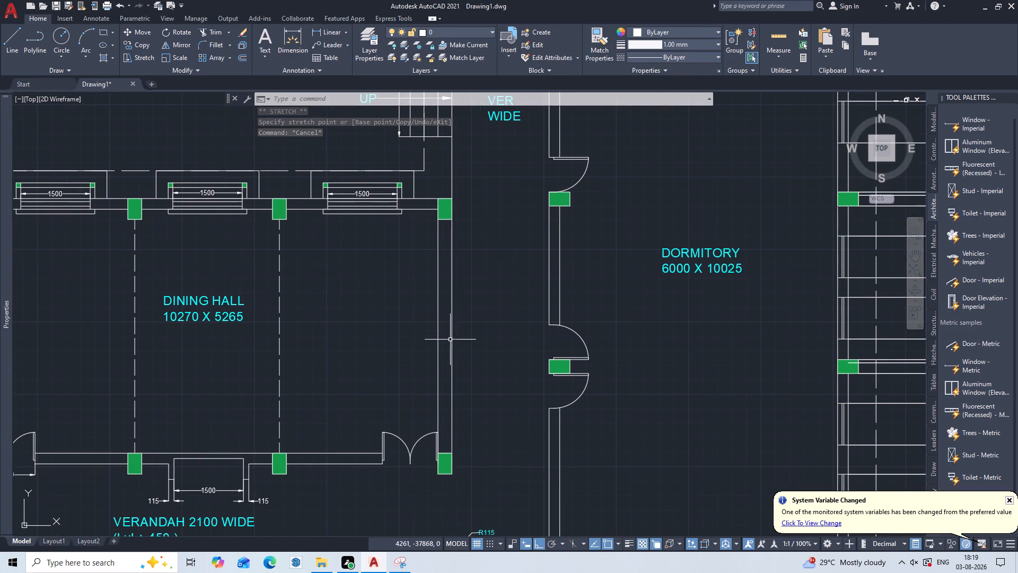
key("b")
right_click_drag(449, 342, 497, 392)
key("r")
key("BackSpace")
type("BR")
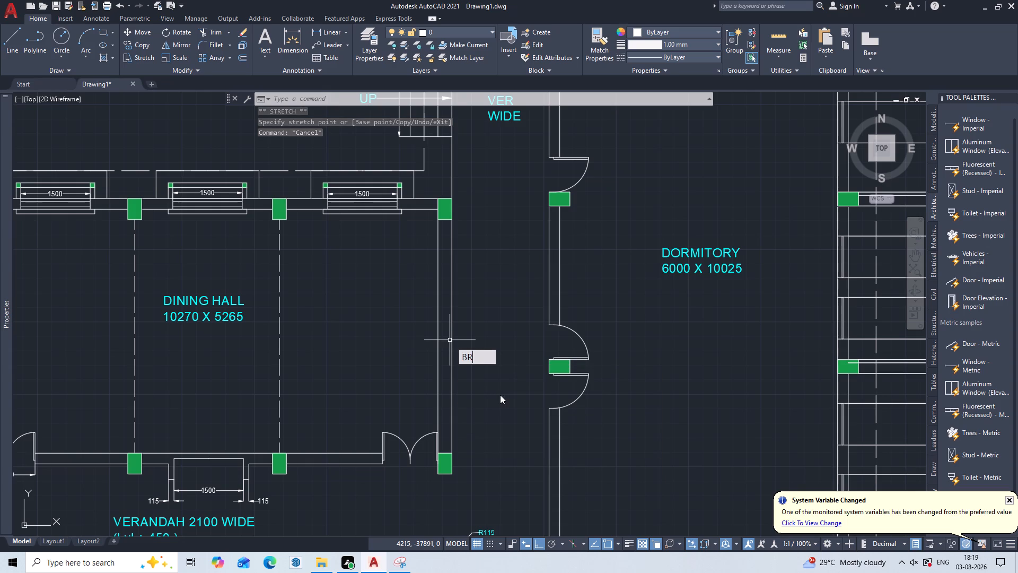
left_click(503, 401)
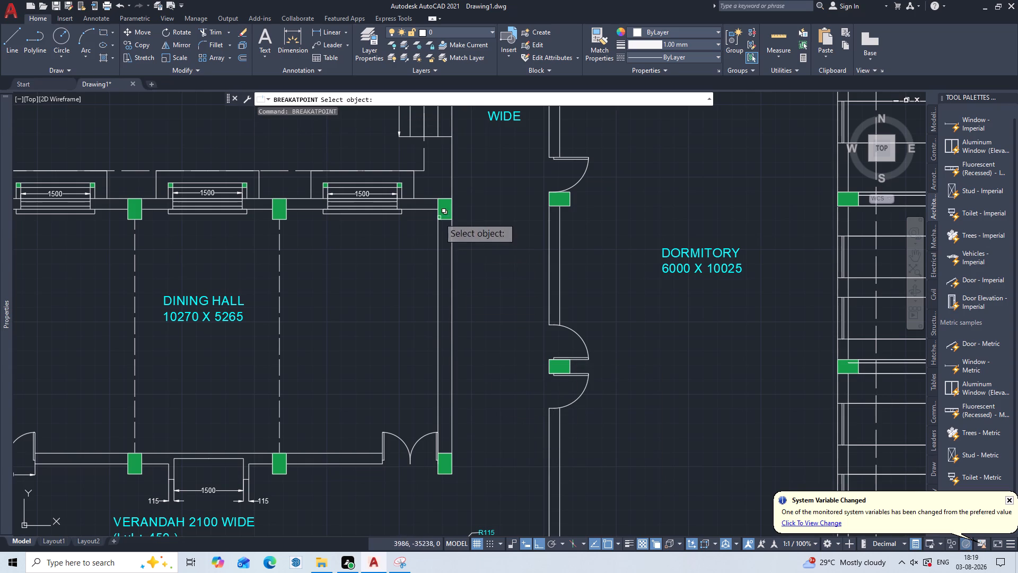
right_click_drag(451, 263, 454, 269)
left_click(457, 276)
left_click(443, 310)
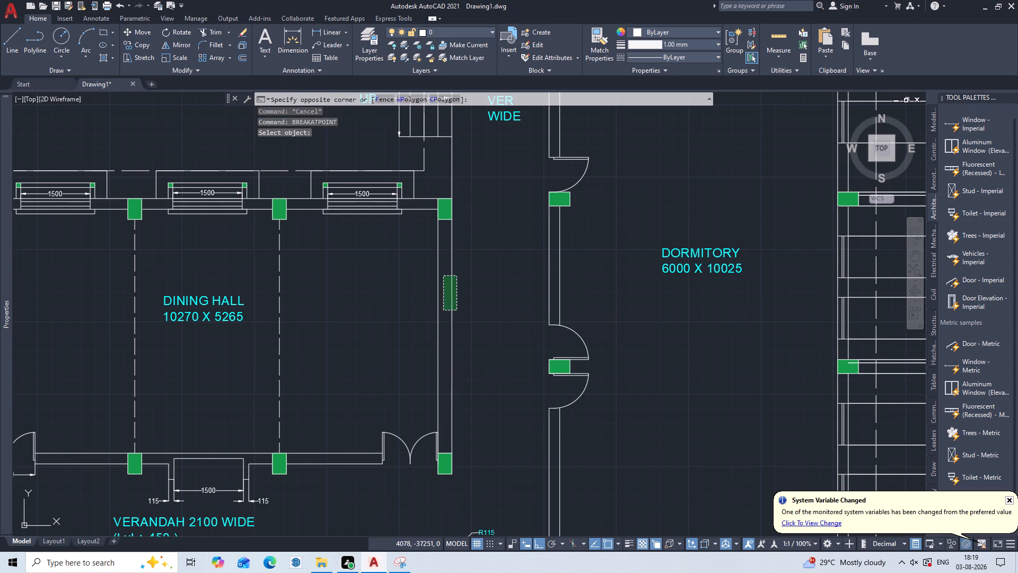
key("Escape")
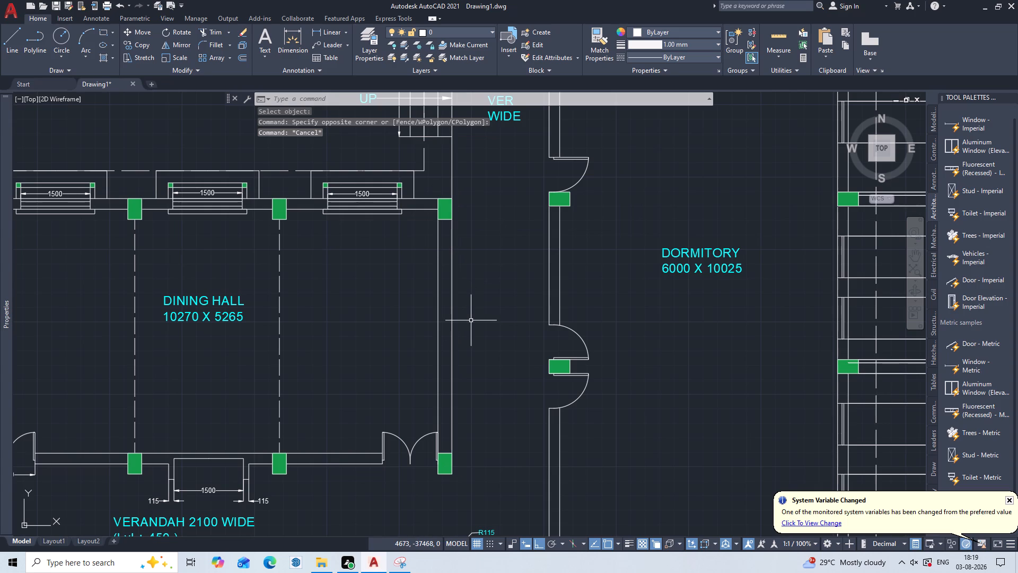
Offset the verandah-side face line of the dining hall's east wall by 230 toward the verandah.
key("o")
key("Return")
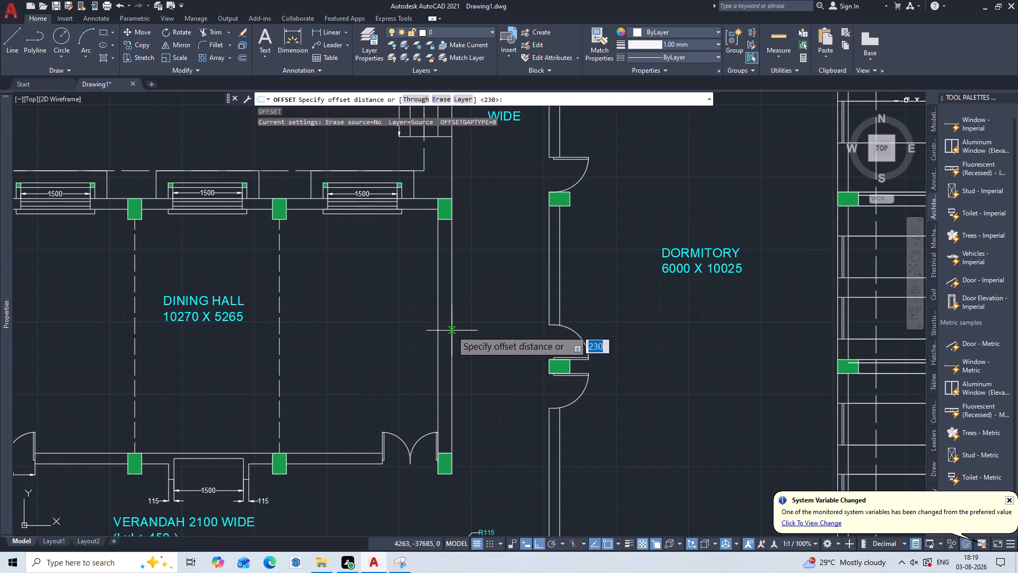
type("23")
key("0")
key("Return")
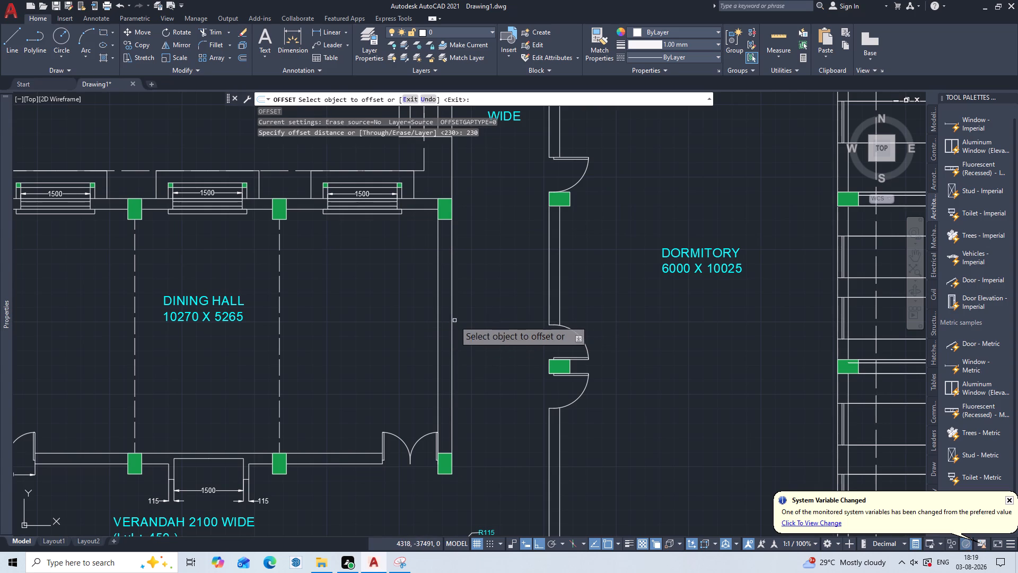
left_click(450, 343)
left_click(452, 350)
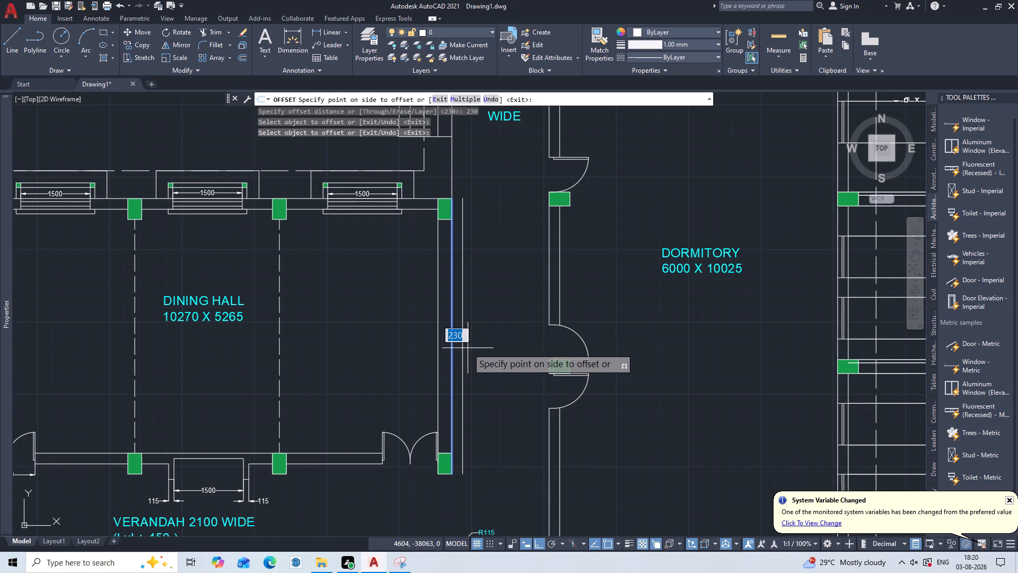
left_click(468, 348)
key("Escape")
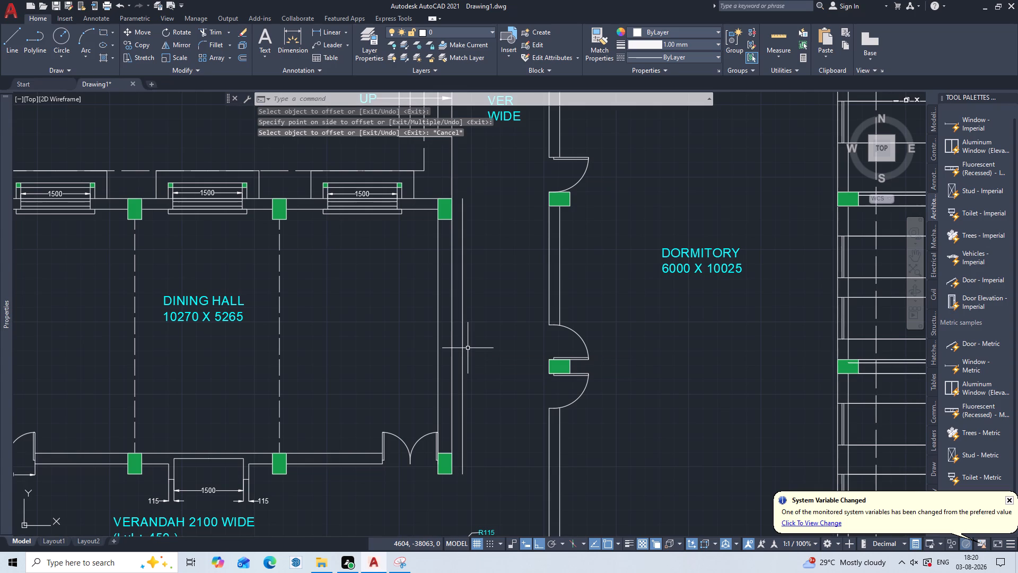
Add a horizontal linear dimension across the verandah from the offset wall line to the dormitory's west wall face.
type("DLI")
key("Return")
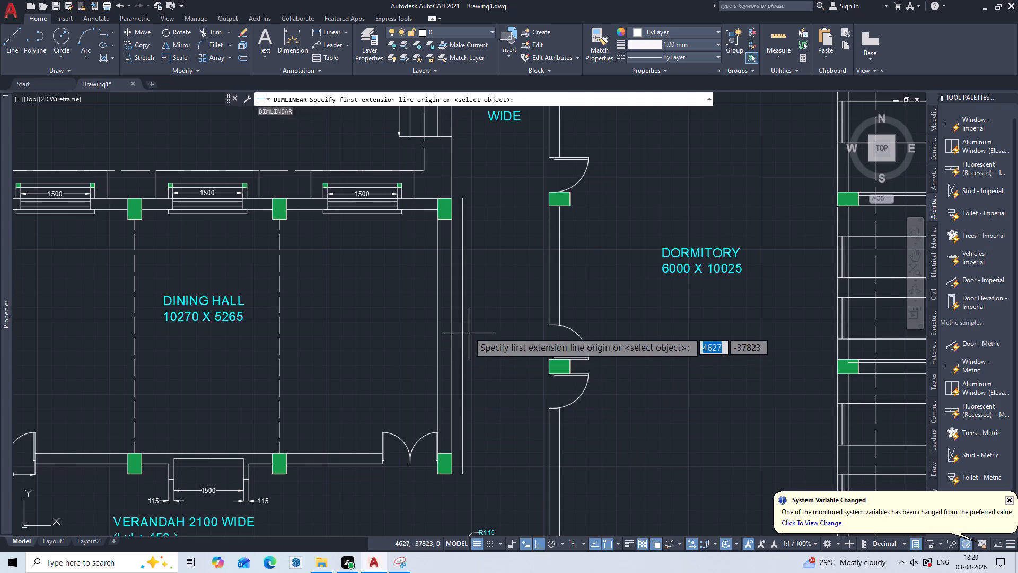
left_click(462, 288)
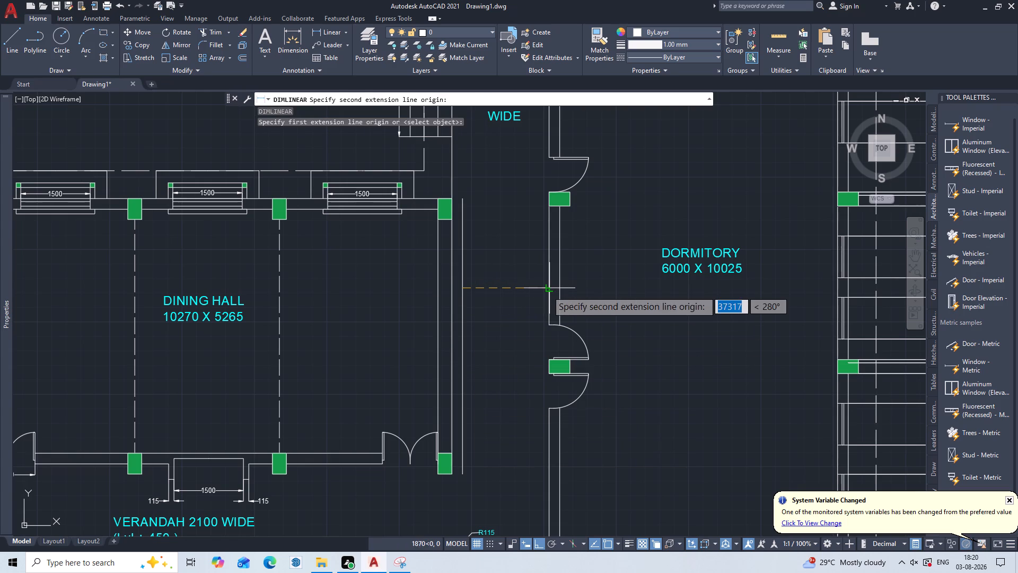
left_click(547, 291)
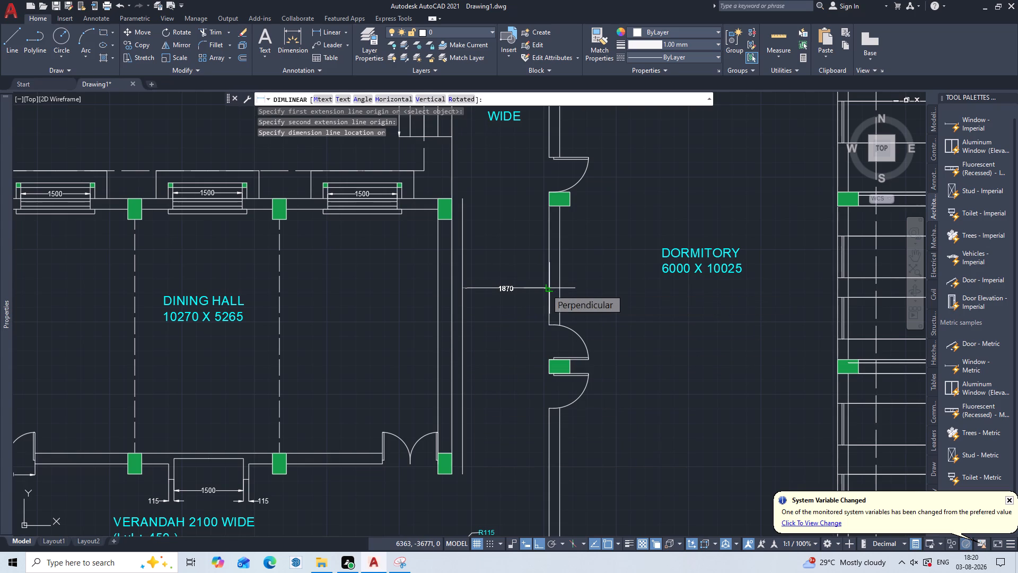
left_click(546, 289)
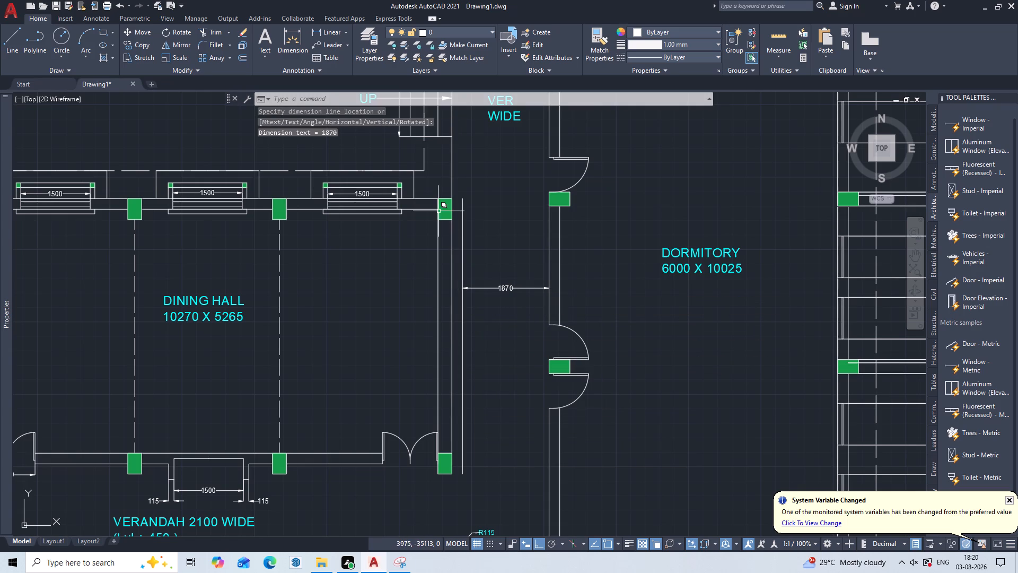
Move the dining hall's southeast column 230 east so its outer face aligns with the offset wall line.
scroll(443, 449, "up", 2)
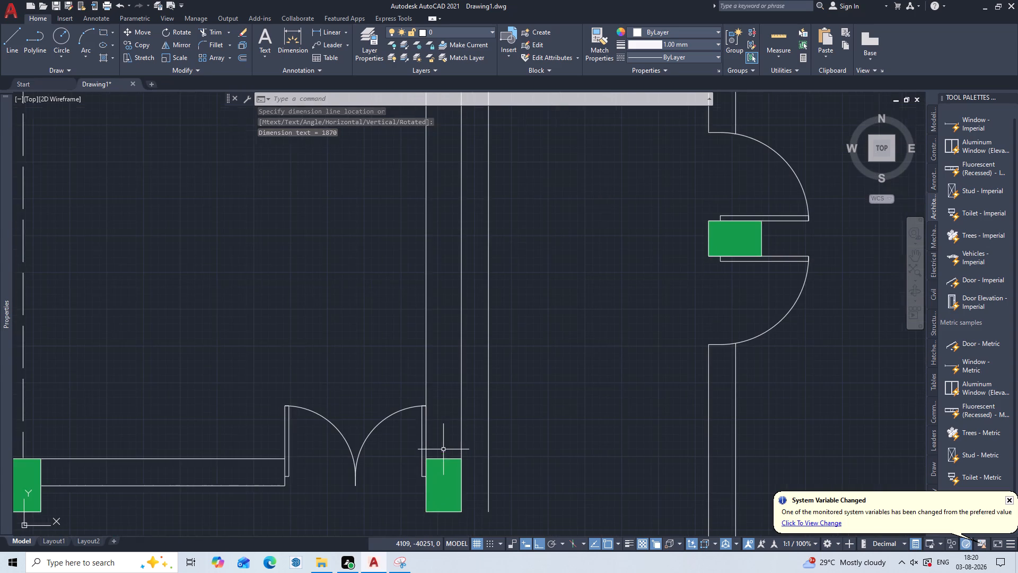
middle_click_drag(443, 449, 398, 286)
key("m")
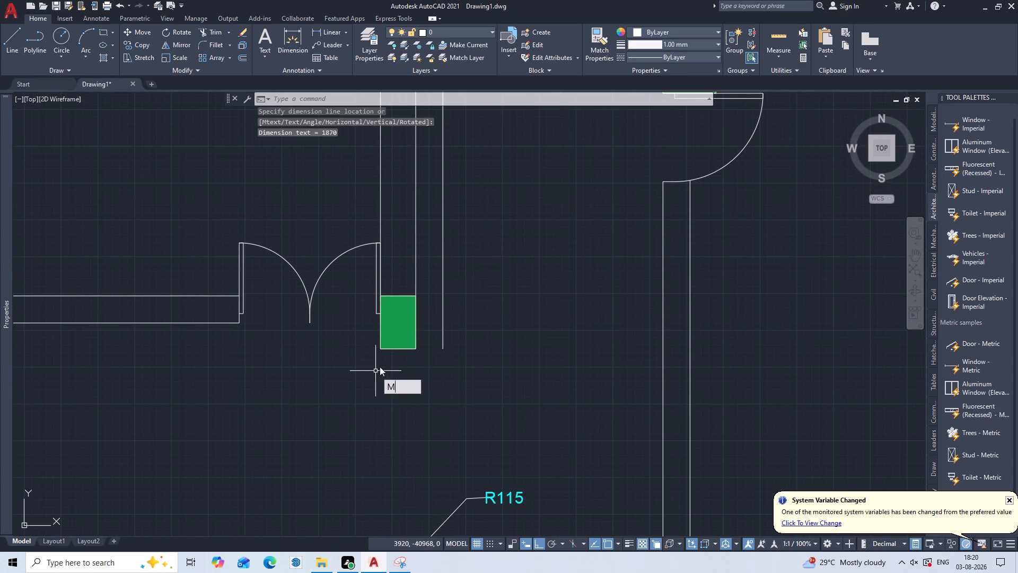
key("Return")
left_click(390, 345)
key("Return")
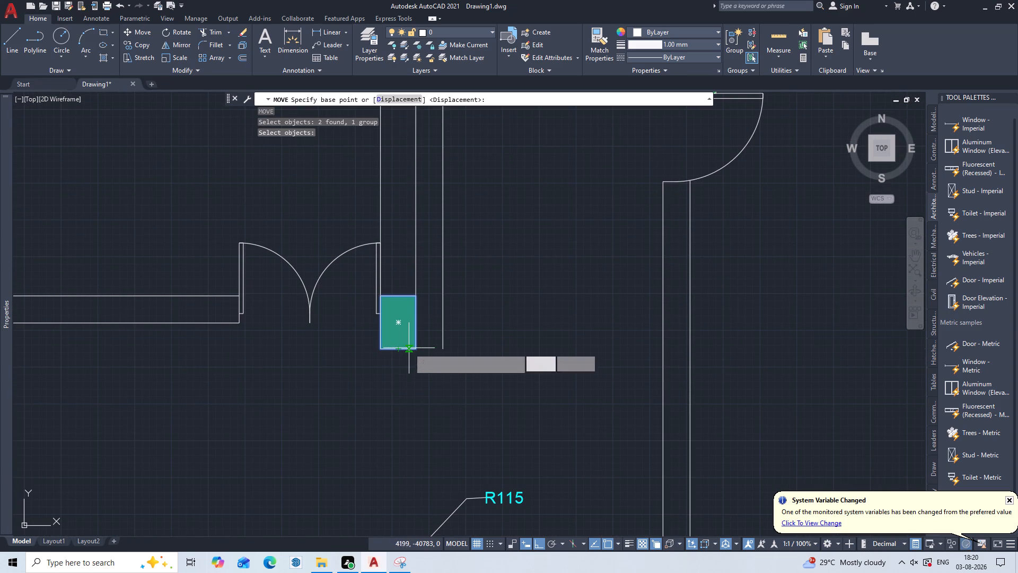
left_click(411, 349)
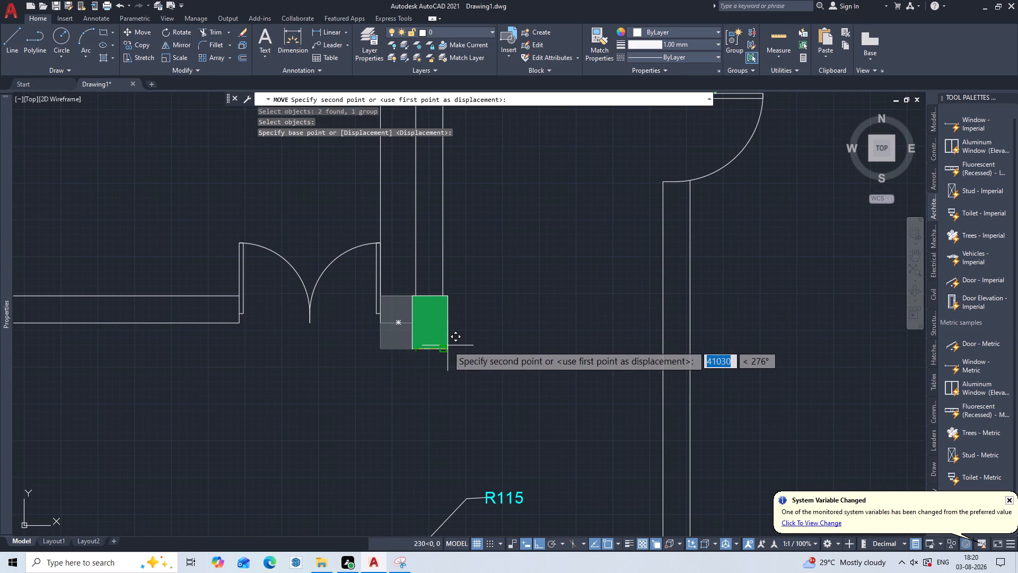
key("F8")
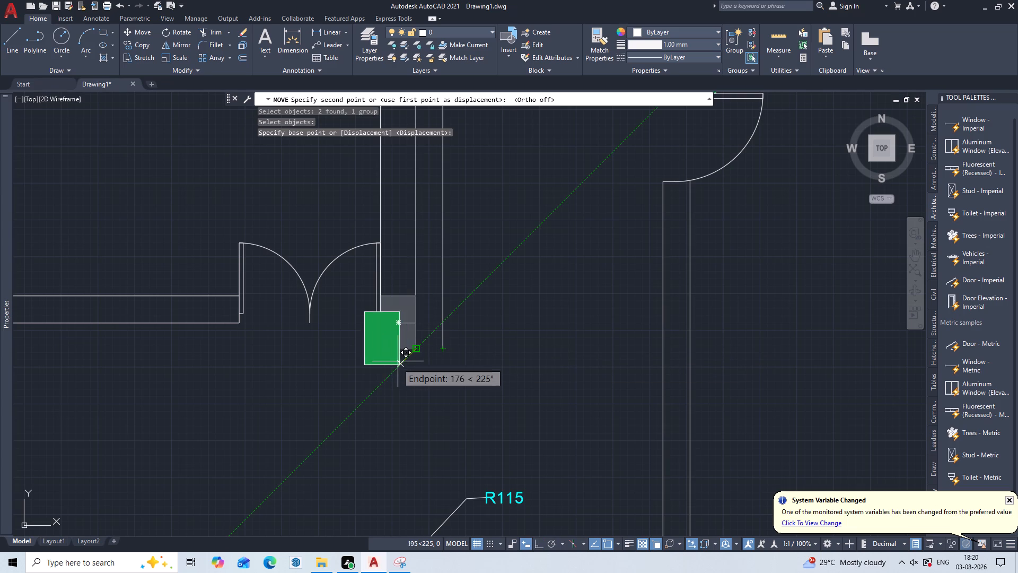
key("F8")
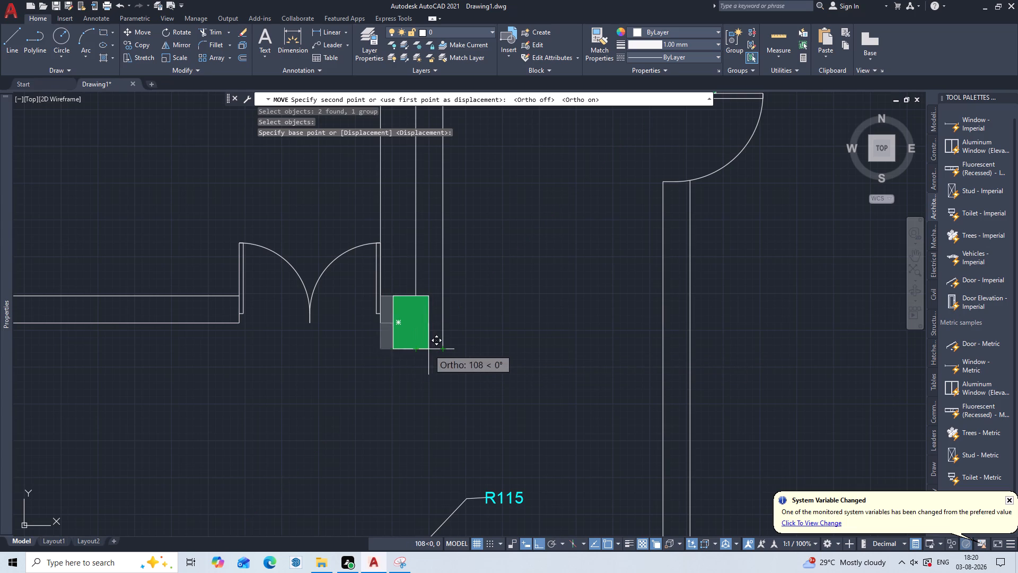
left_click(442, 348)
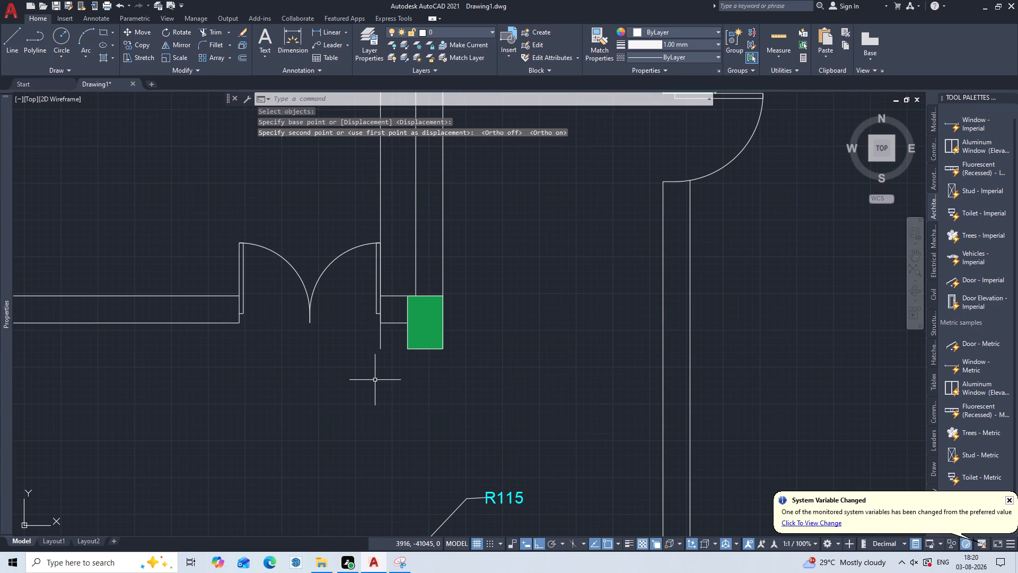
Trim away the old inner face line of the dining hall's east wall, including its stub beside the southeast column.
middle_click_drag(384, 343, 383, 383)
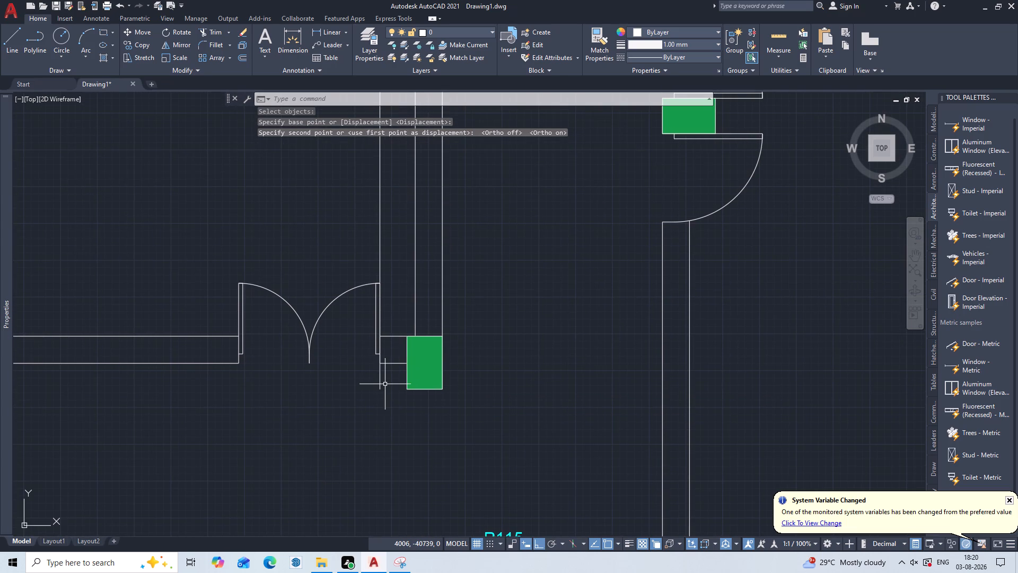
type("TR")
key("Return")
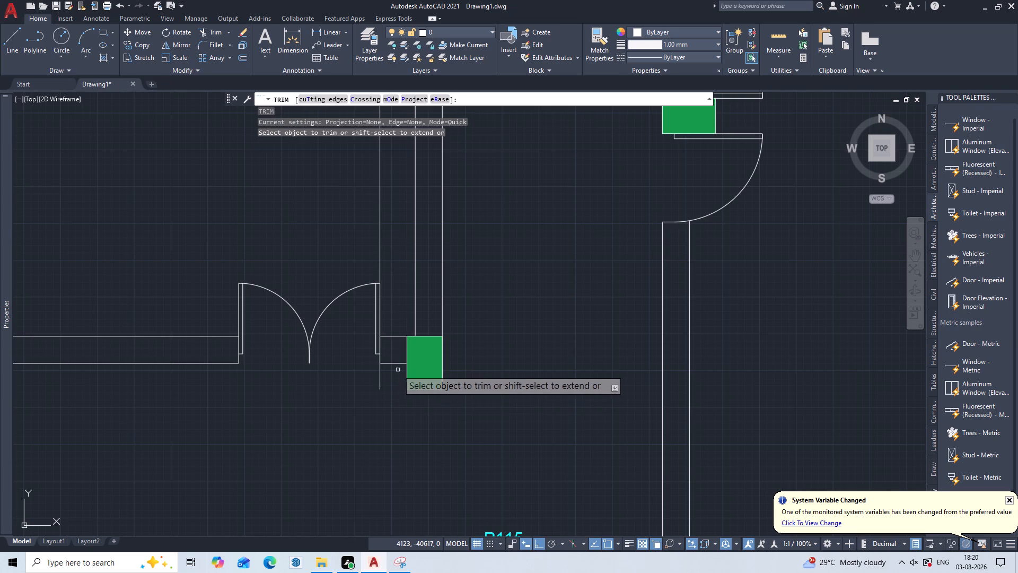
left_click(391, 375)
left_click(368, 394)
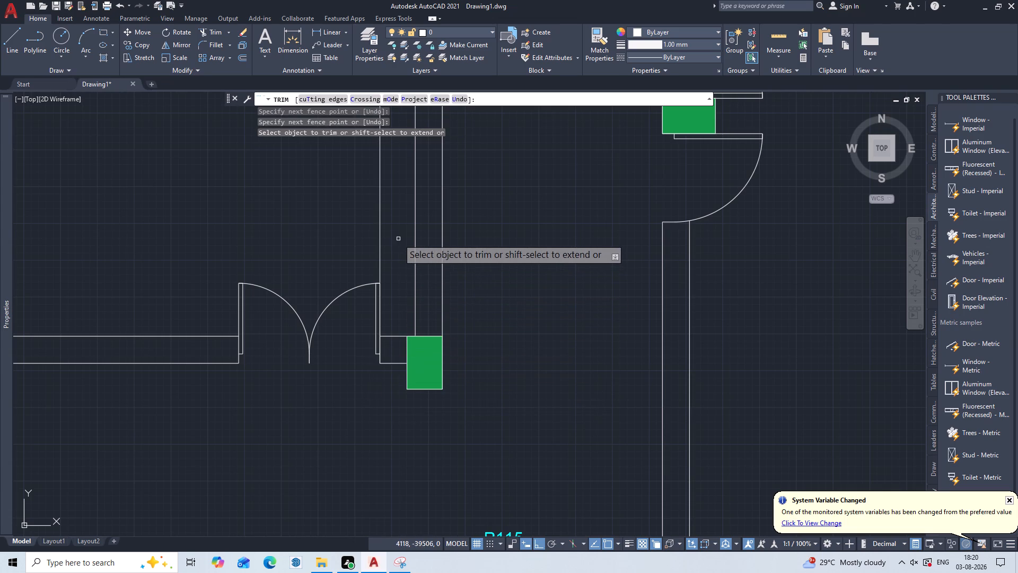
left_click(396, 232)
left_click(368, 248)
scroll(372, 244, "down", 2)
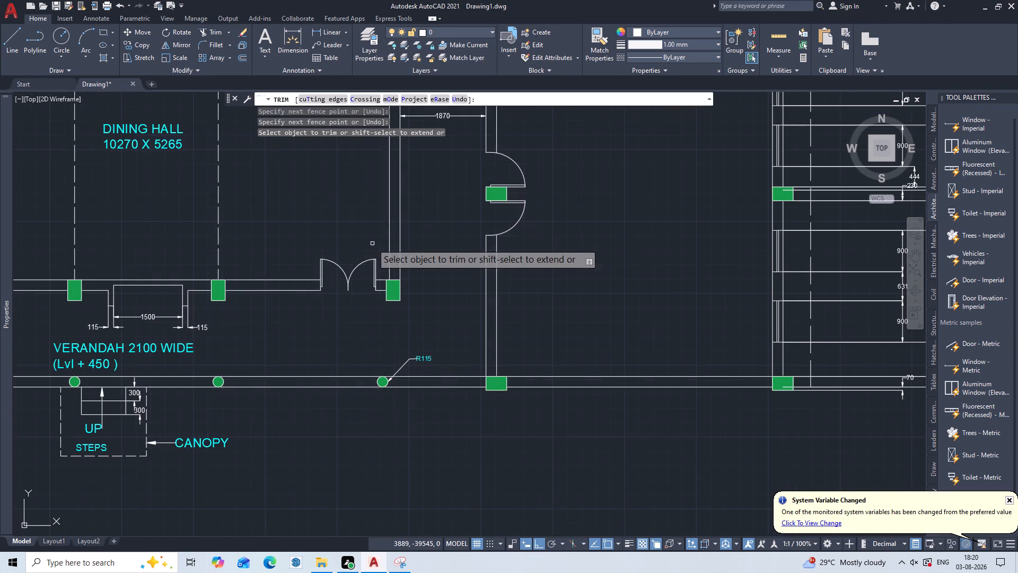
middle_click_drag(373, 237, 418, 447)
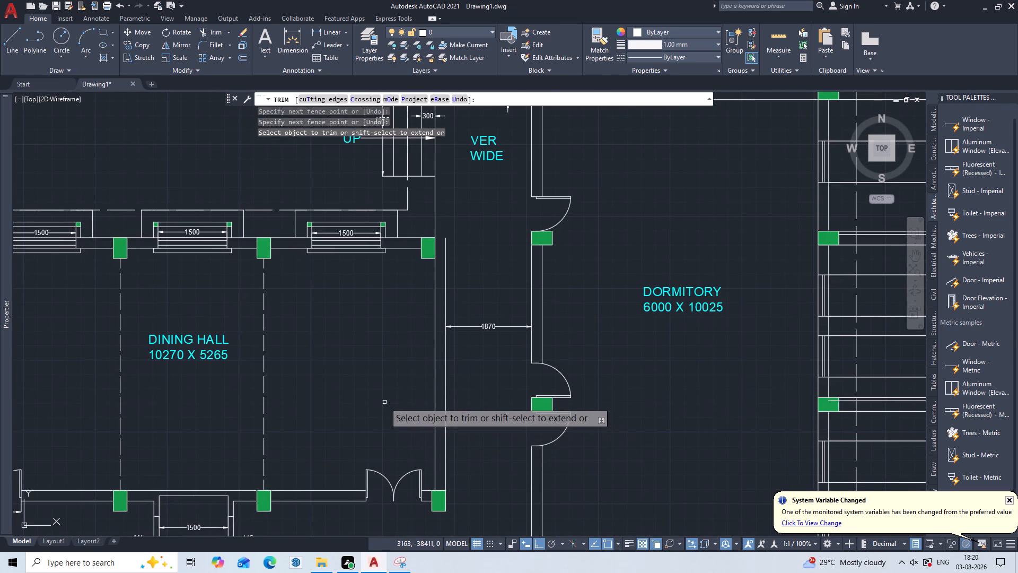
key("Escape")
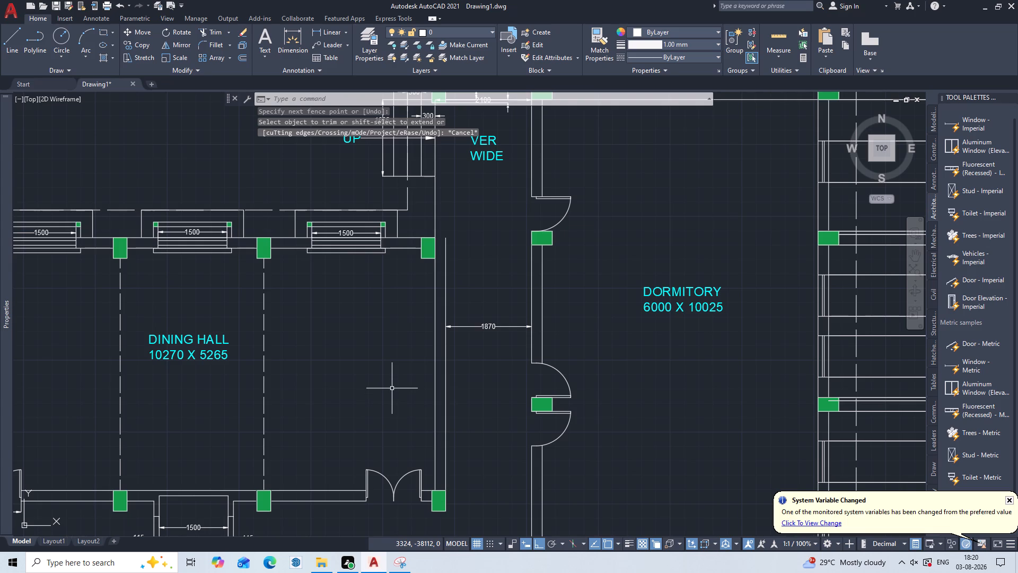
Move the dining hall's northeast column east so its northwest corner meets the inner face line of the east wall.
middle_click_drag(396, 403, 381, 456)
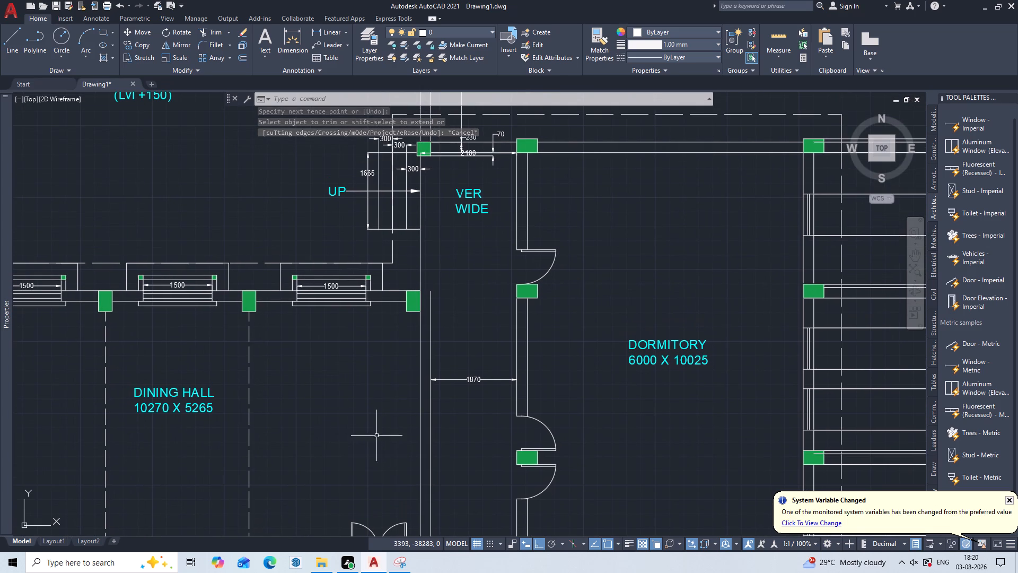
scroll(388, 338, "up", 1)
middle_click_drag(390, 330, 364, 411)
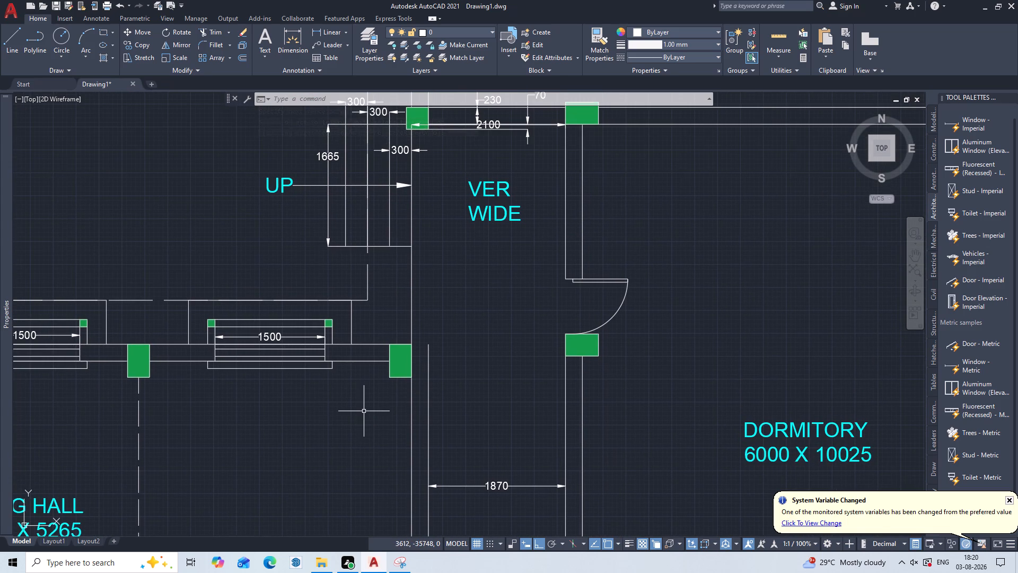
key("m")
key("Return")
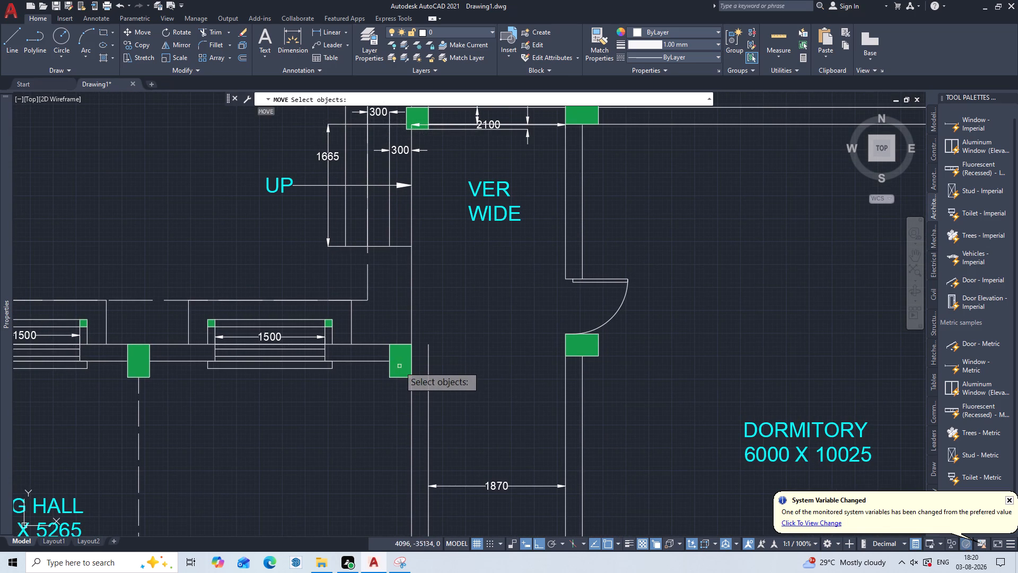
left_click(399, 366)
key("Return")
left_click(389, 344)
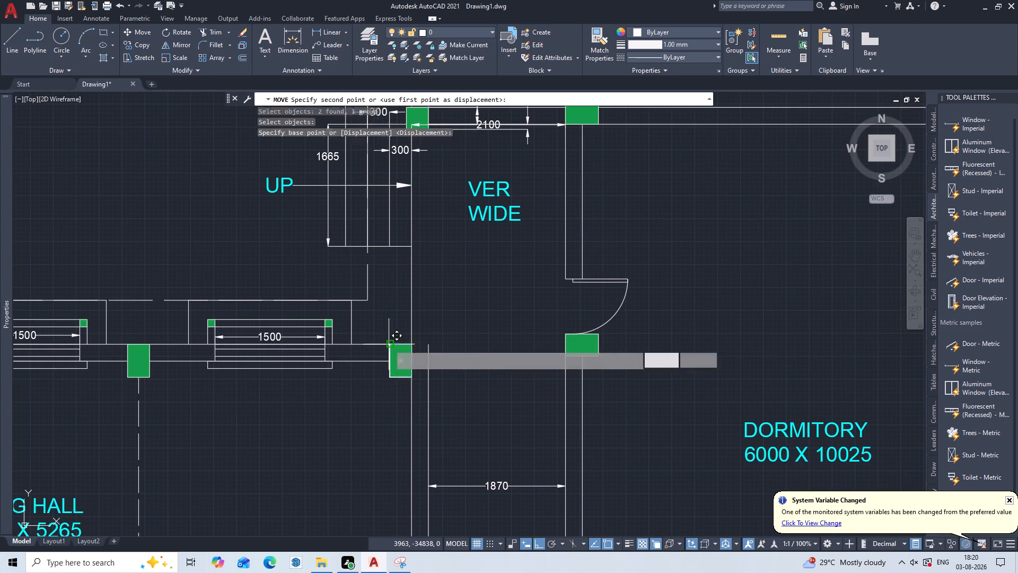
left_click(410, 341)
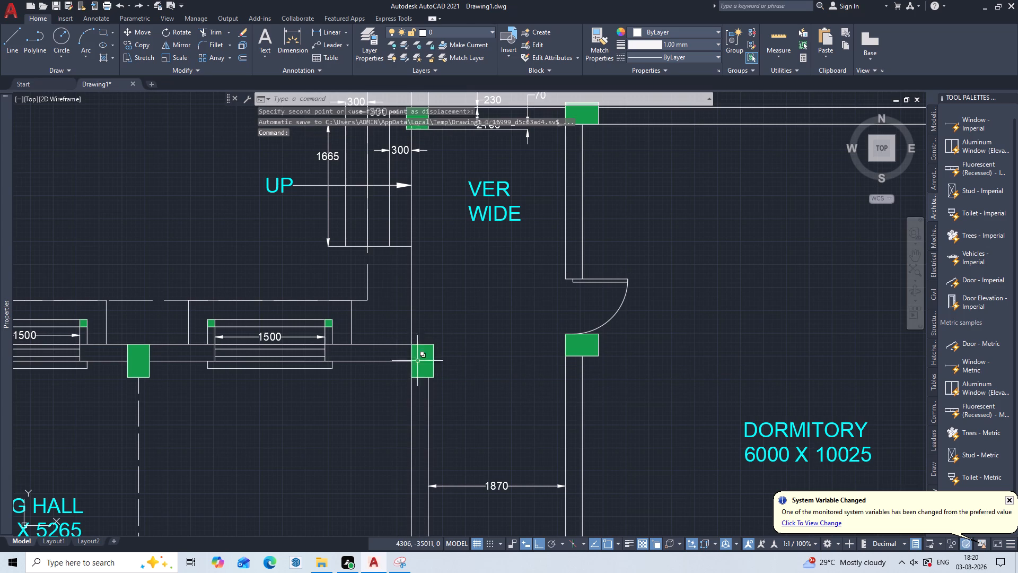
key("Escape")
Move the northeast column 70 west so its outer face aligns with the verandah-side face line of the wall.
scroll(433, 409, "down", 1)
middle_click_drag(433, 409, 462, 346)
scroll(469, 350, "down", 1)
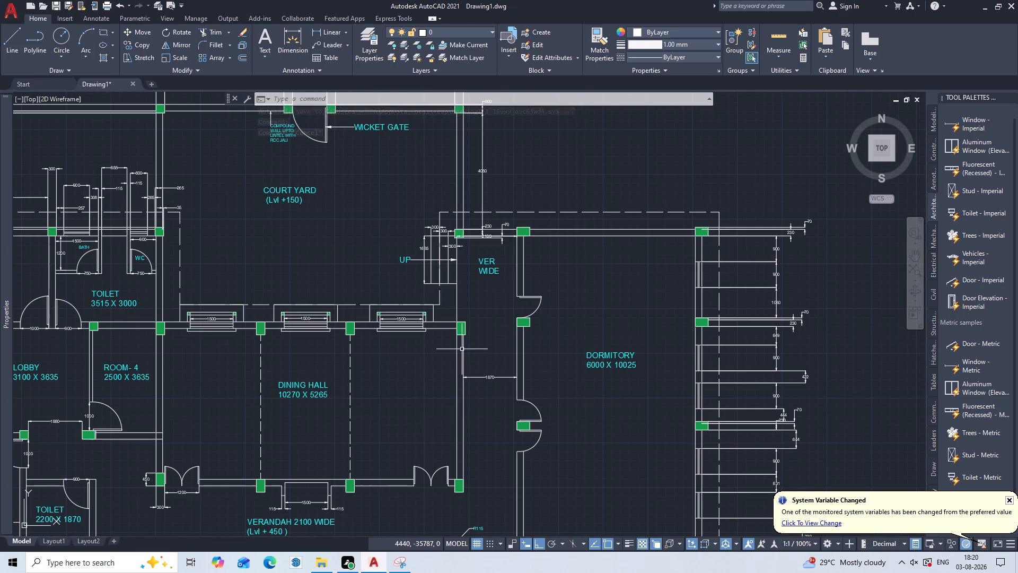
scroll(462, 349, "up", 2)
key("m")
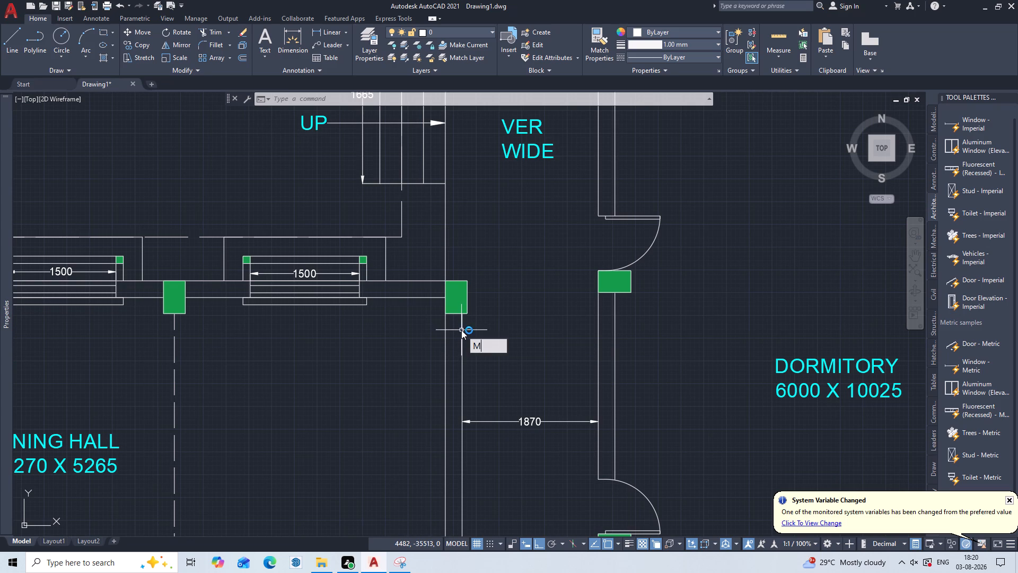
key("Return")
left_click(455, 307)
key("Return")
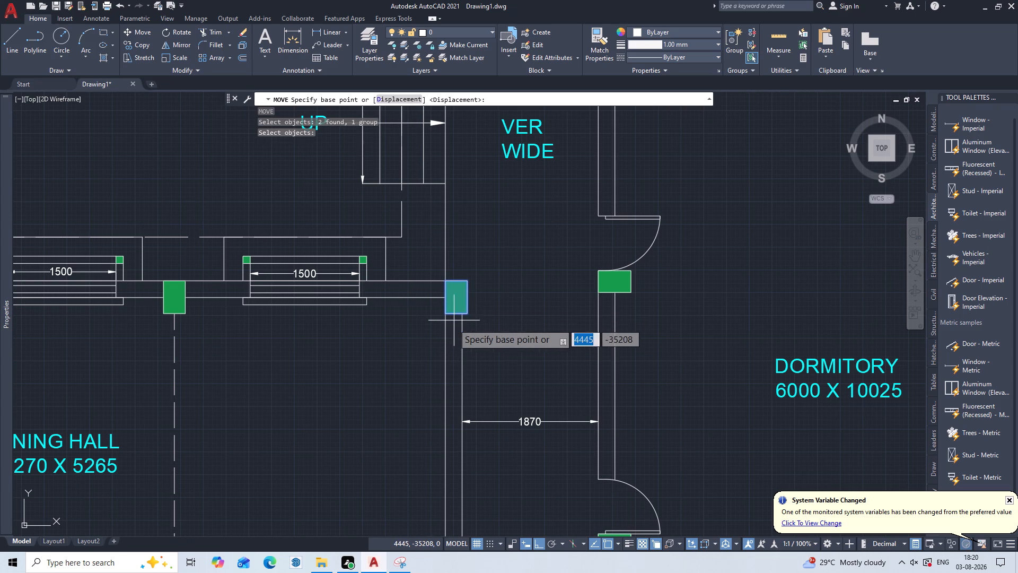
left_click(464, 279)
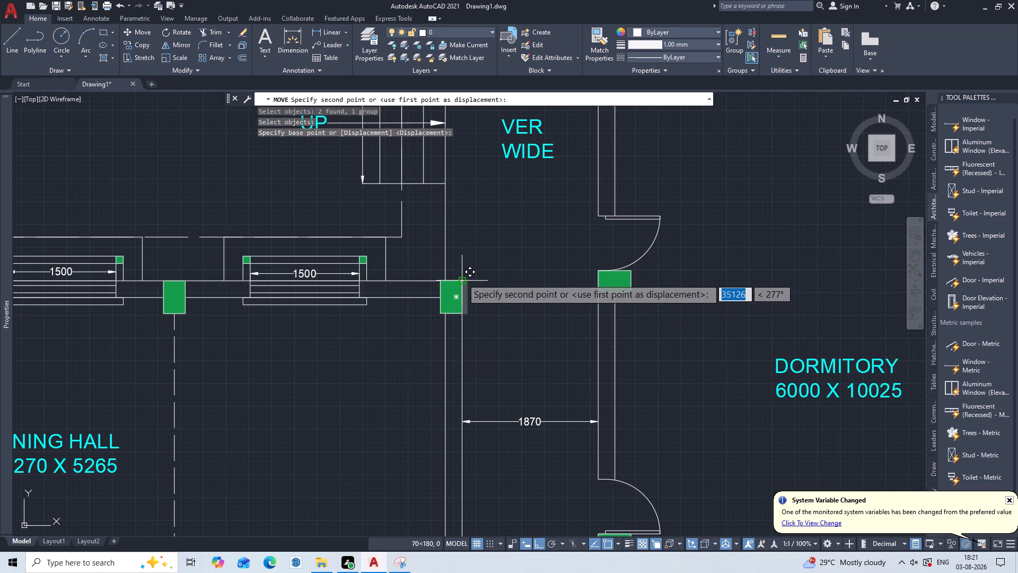
left_click(465, 283)
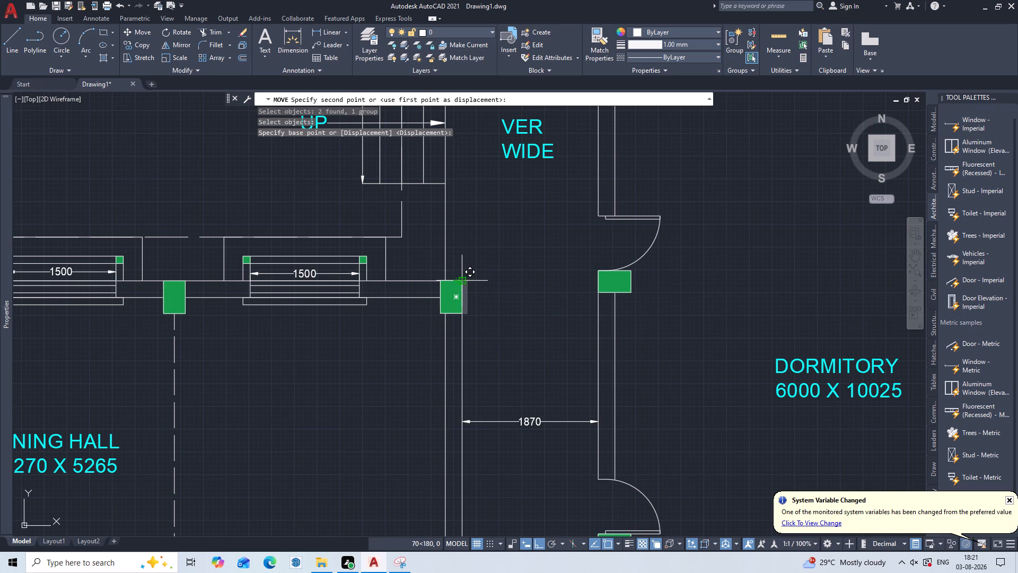
Move the northeast column about 838 east, clear of the dining hall's wall corner.
key("m")
key("Return")
left_click(448, 308)
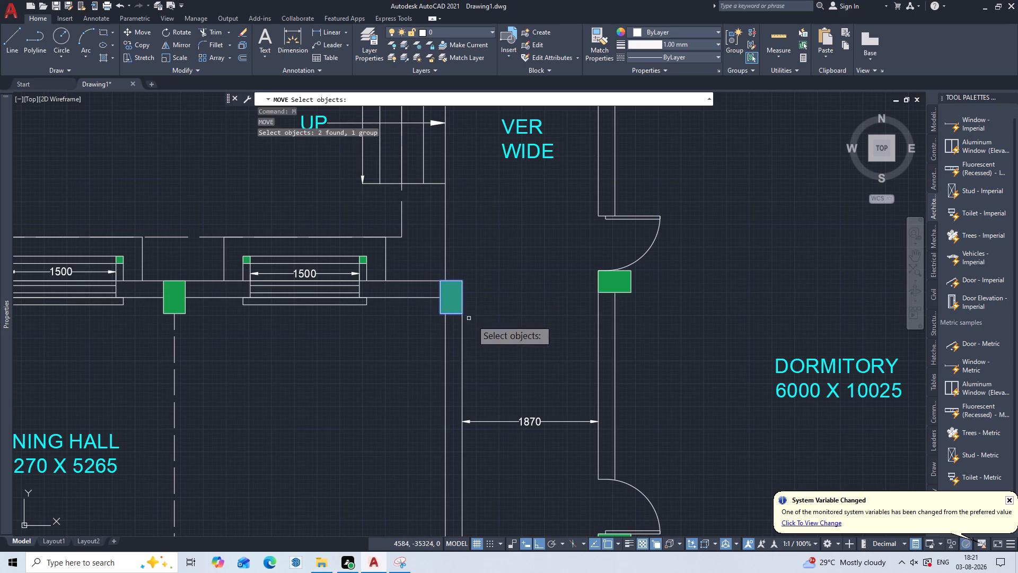
key("Return")
left_click(452, 297)
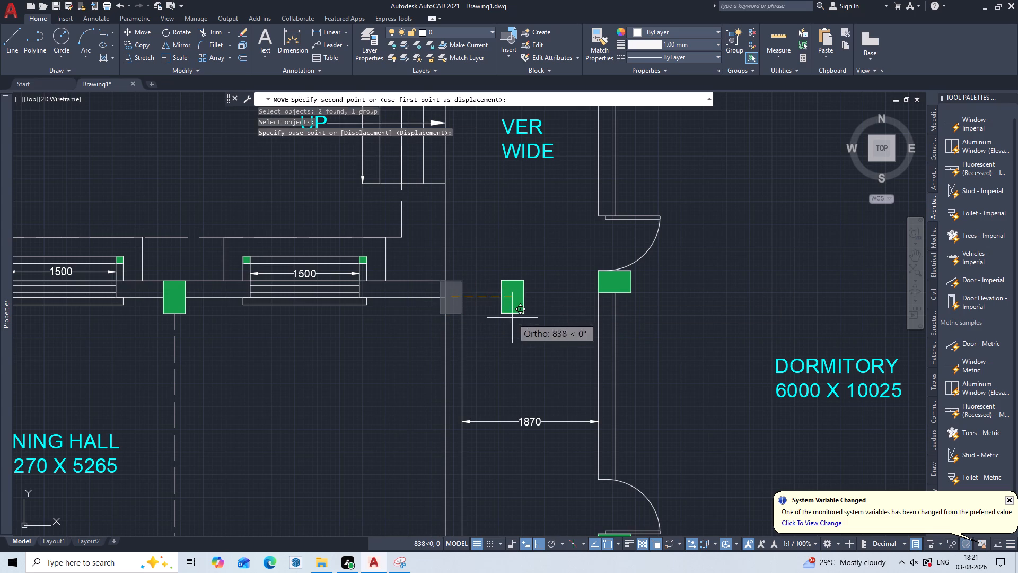
left_click(512, 318)
Draw a 230 horizontal line closing the wall corner between the east wall's outer and inner face lines.
key("l")
key("Return")
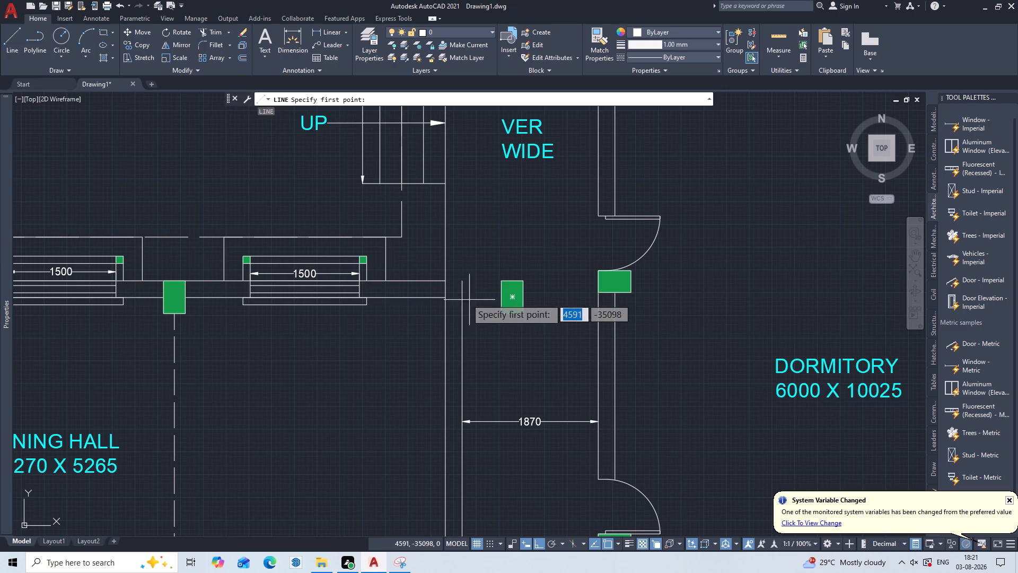
left_click(462, 276)
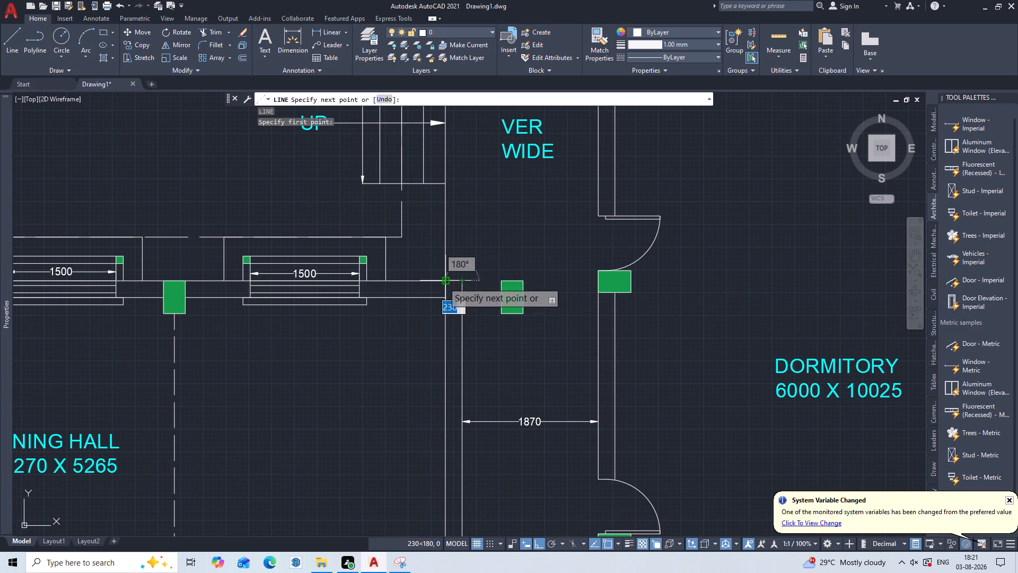
left_click(443, 282)
key("Escape")
Move the northeast column back west by 838 so its northeast corner sits on the outer wall corner.
key("m")
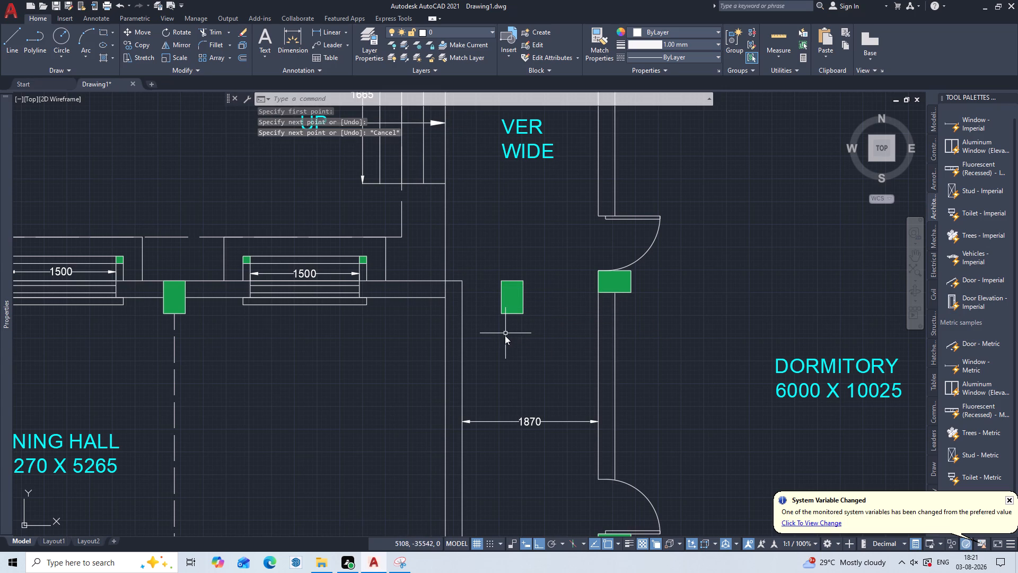
key("Return")
left_click(514, 299)
key("Return")
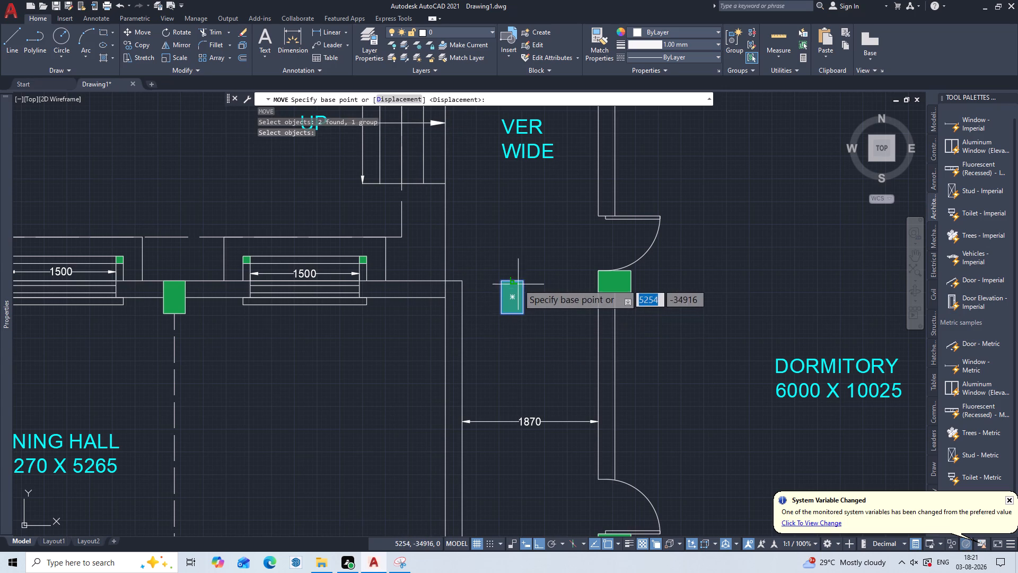
left_click(519, 279)
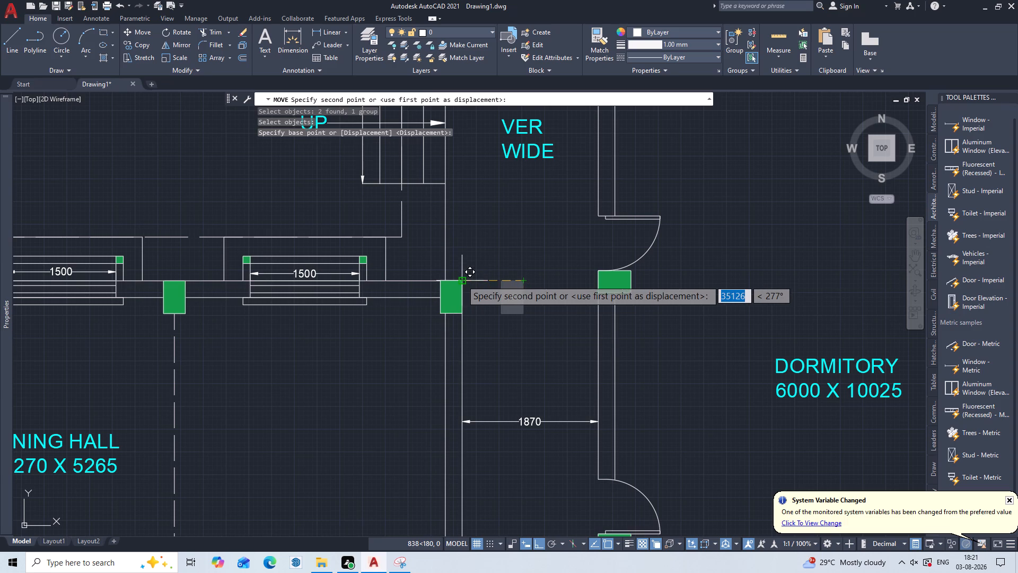
left_click(462, 280)
key("Escape")
Add a horizontal linear dimension below the double door opening beside the dining hall's southeast column.
scroll(459, 327, "down", 2)
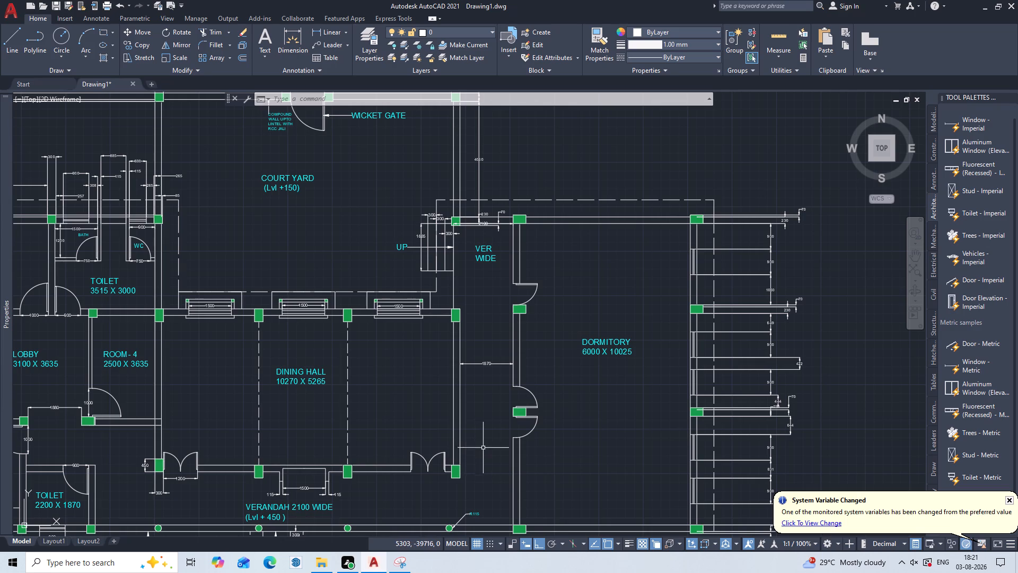
middle_click_drag(494, 442, 492, 332)
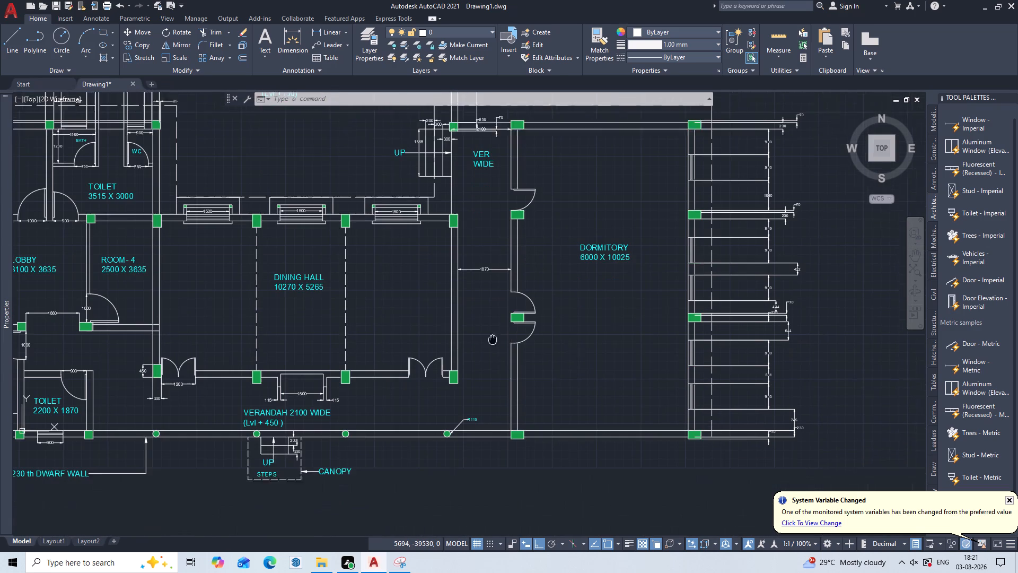
middle_click_drag(492, 332, 493, 326)
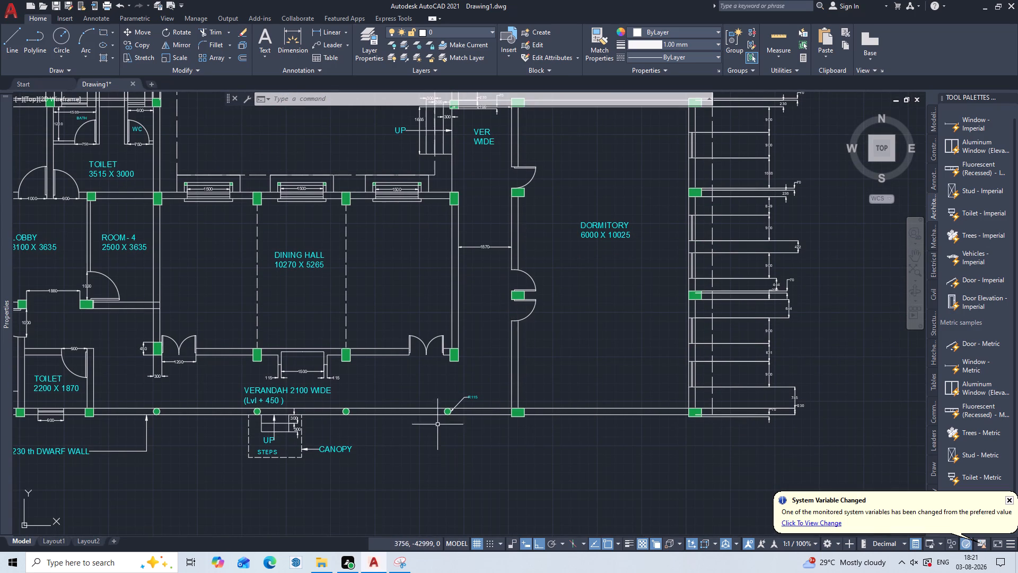
scroll(421, 377, "up", 1)
middle_click_drag(421, 377, 457, 441)
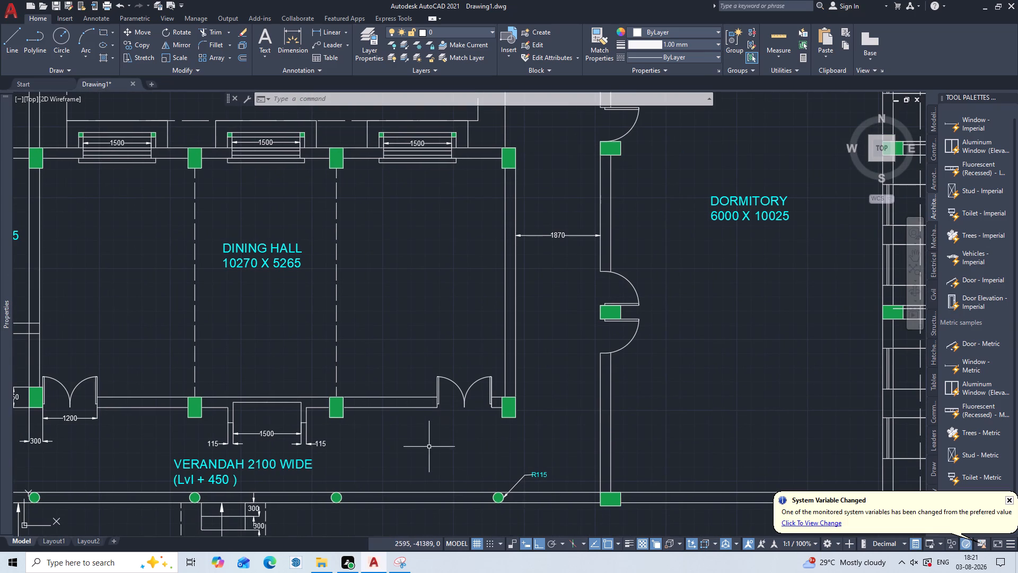
scroll(441, 405, "up", 1)
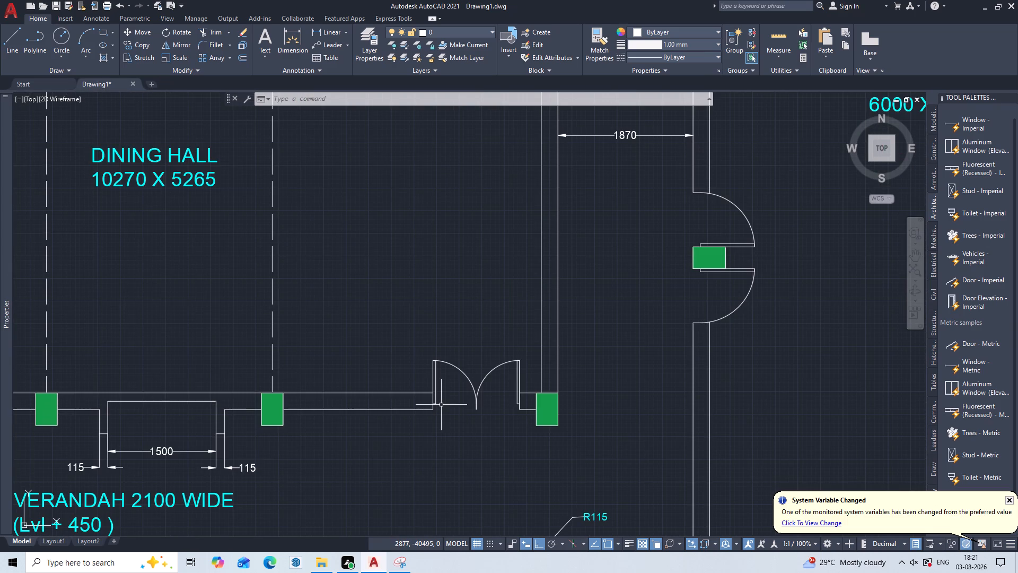
type("DL")
key("i")
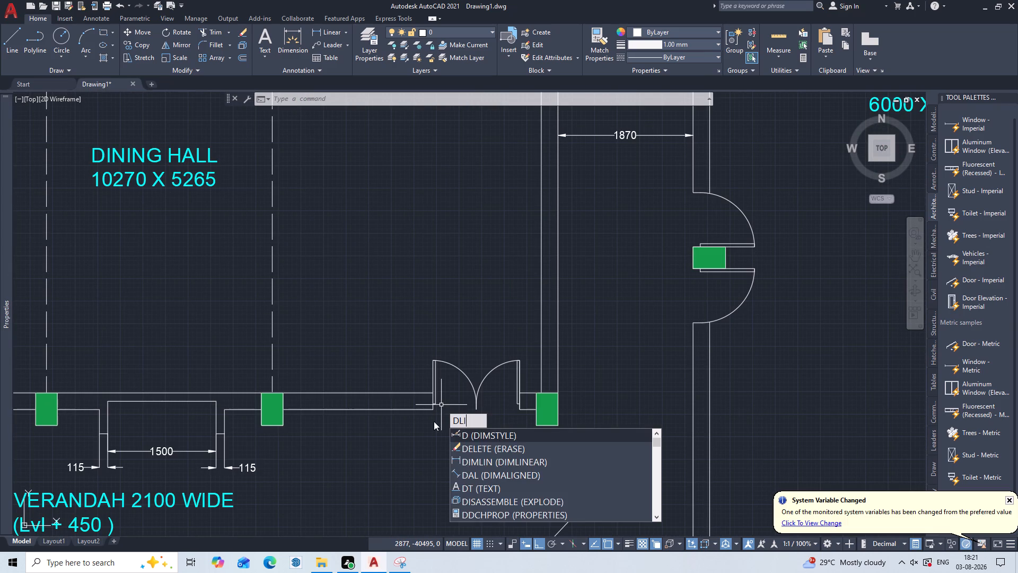
key("Return")
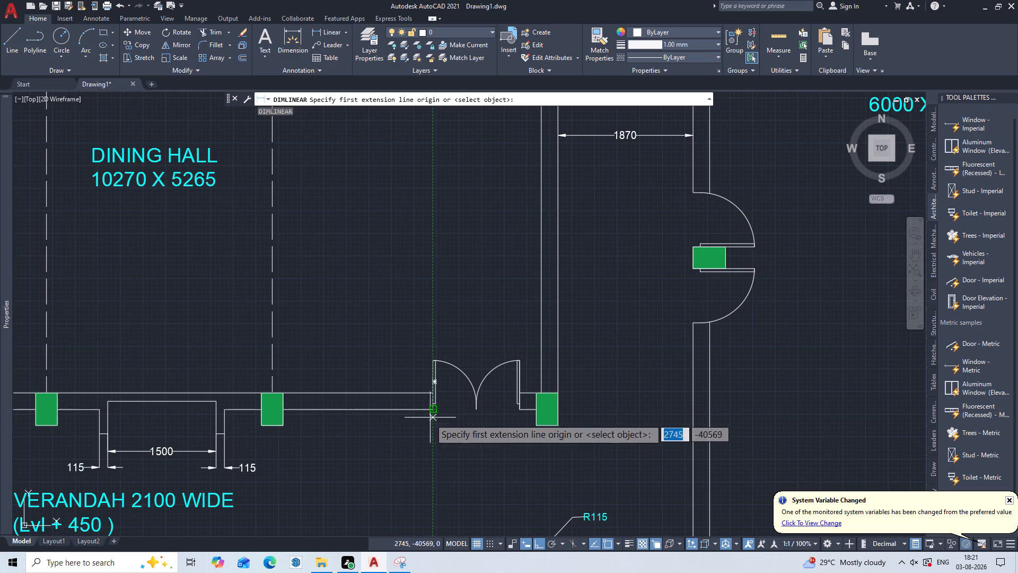
scroll(430, 430, "up", 5)
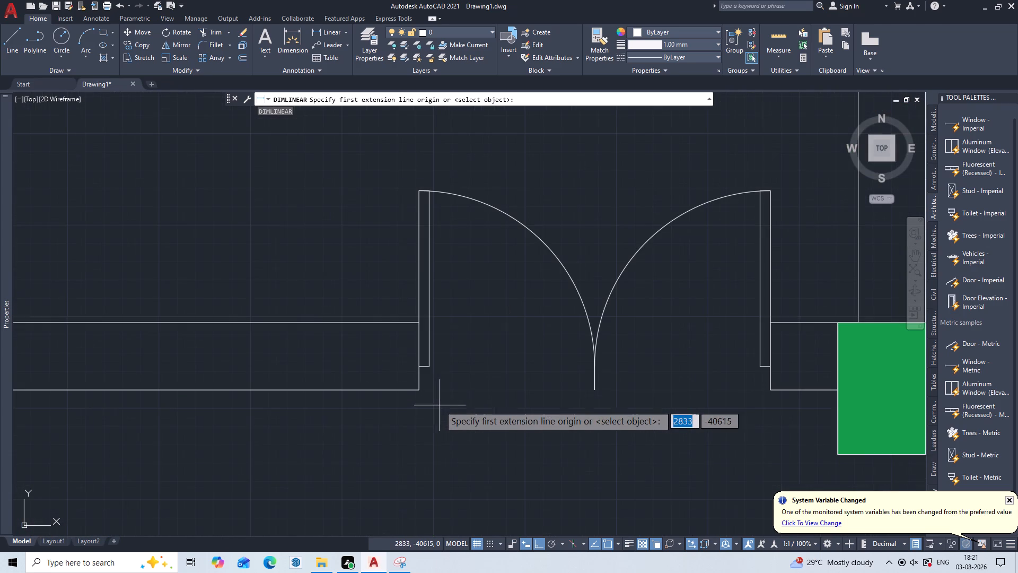
left_click(421, 390)
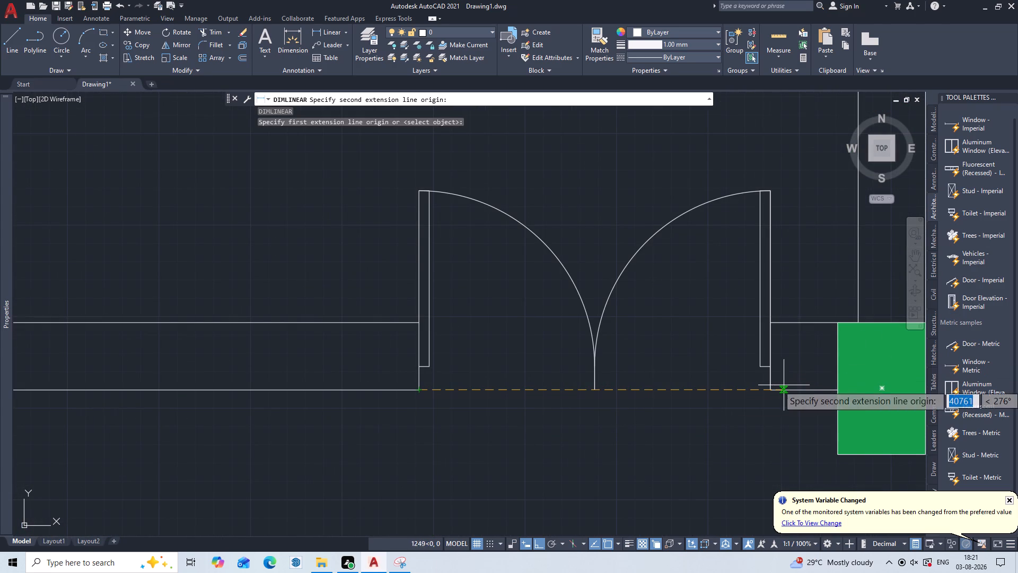
left_click(770, 386)
left_click(753, 415)
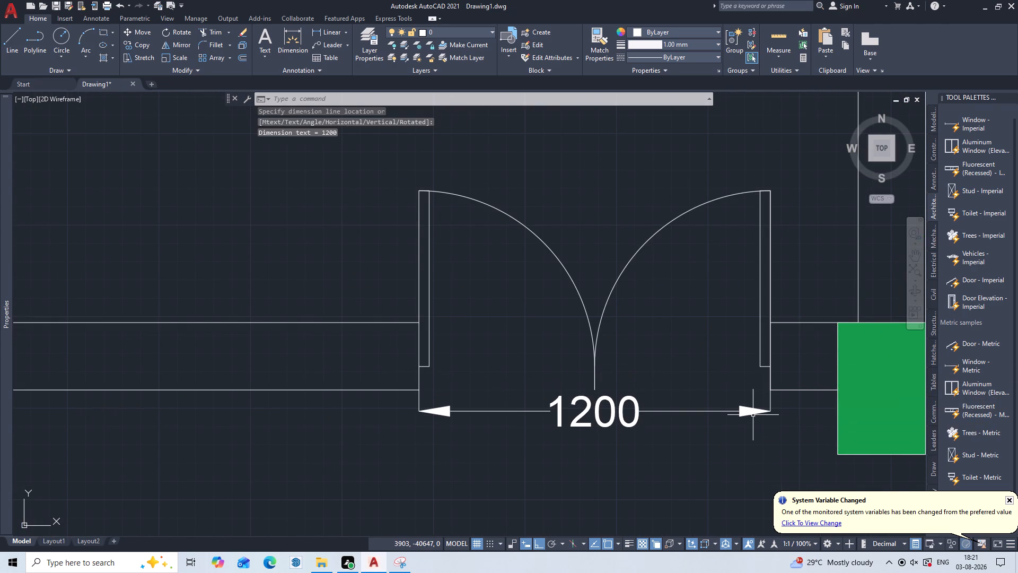
key("Escape")
Move the 2100 verandah width dimension line south, off the wall lines to just above the VER WIDE label.
scroll(665, 376, "down", 3)
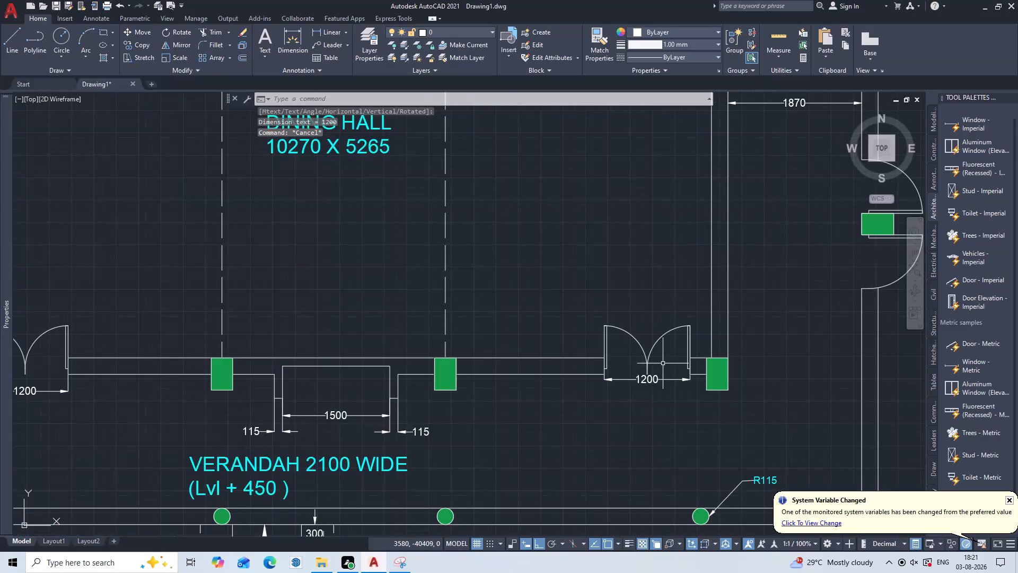
middle_click_drag(663, 363, 501, 492)
scroll(547, 420, "down", 2)
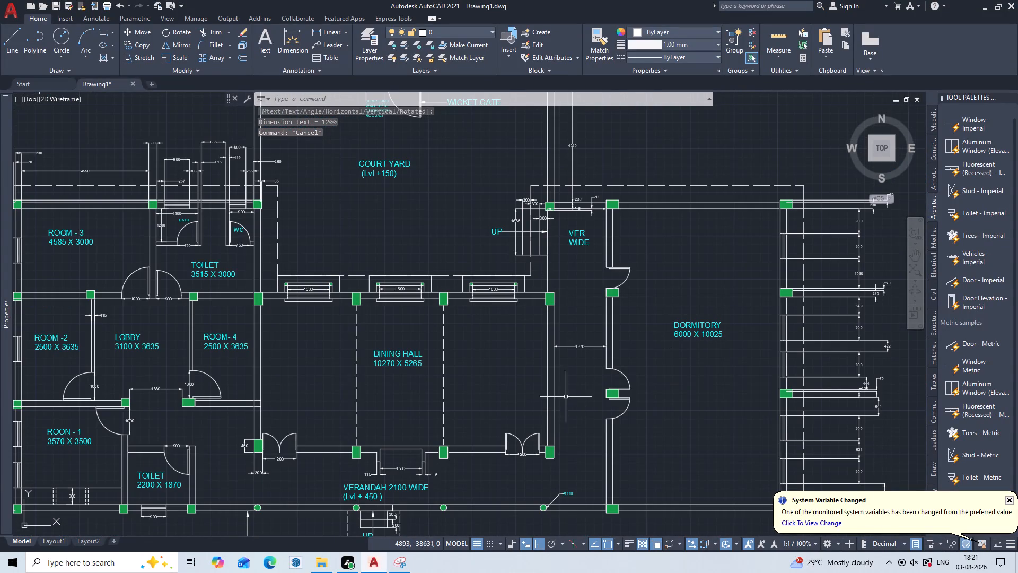
middle_click_drag(569, 392, 558, 463)
scroll(591, 354, "up", 1)
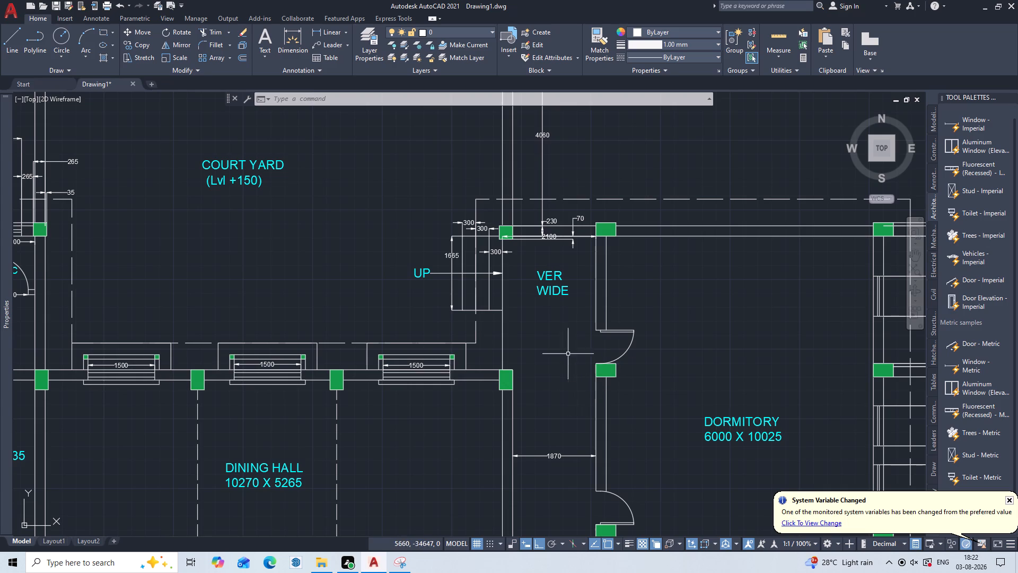
scroll(532, 243, "up", 3)
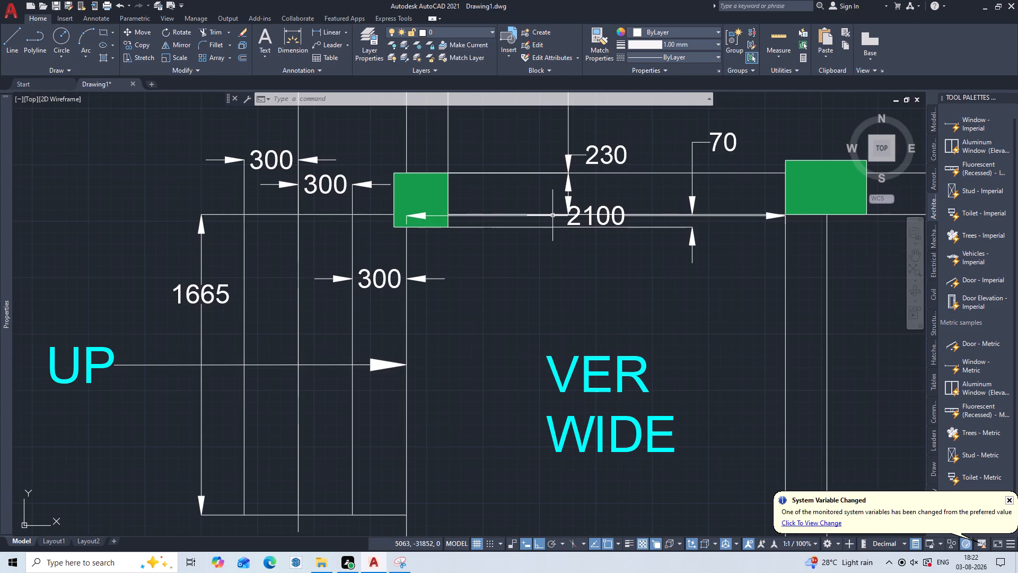
left_click(590, 221)
left_click(602, 0)
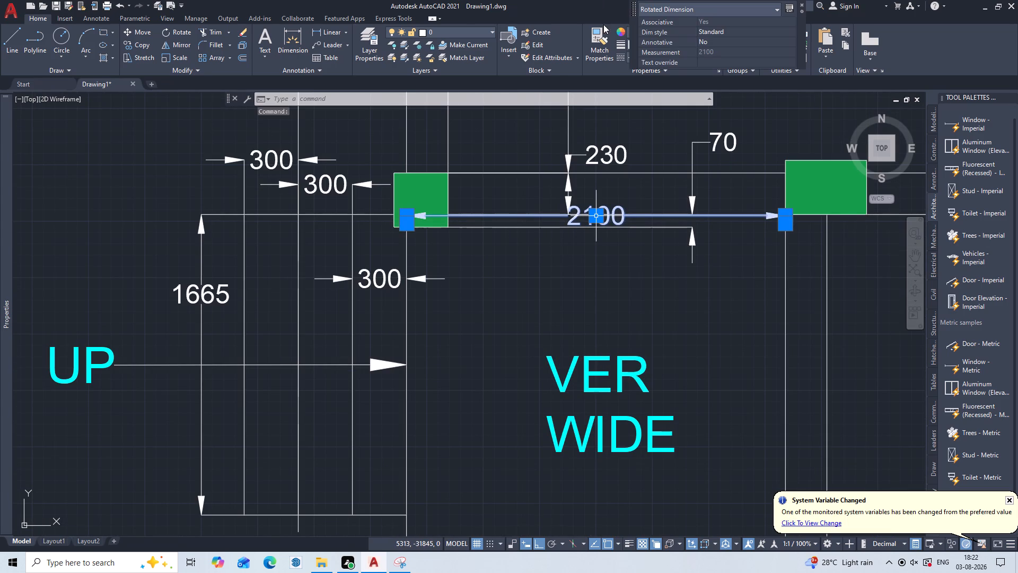
left_click(594, 209)
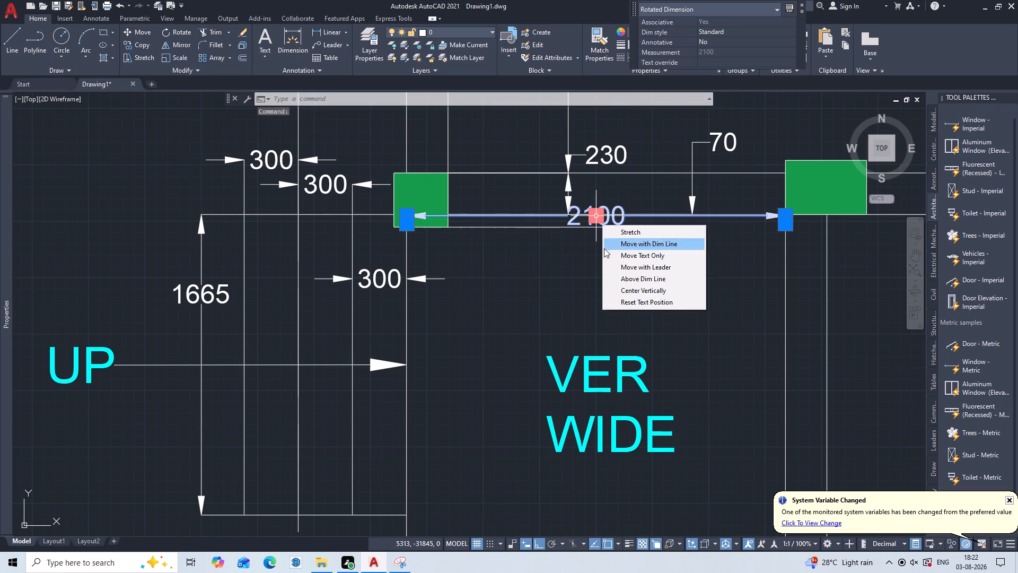
left_click(616, 231)
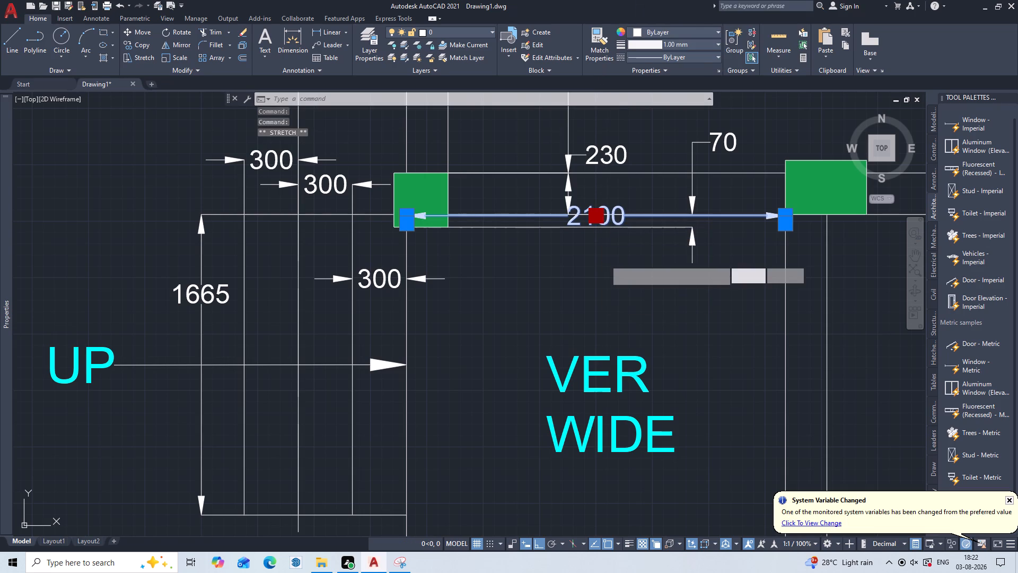
left_click(602, 212)
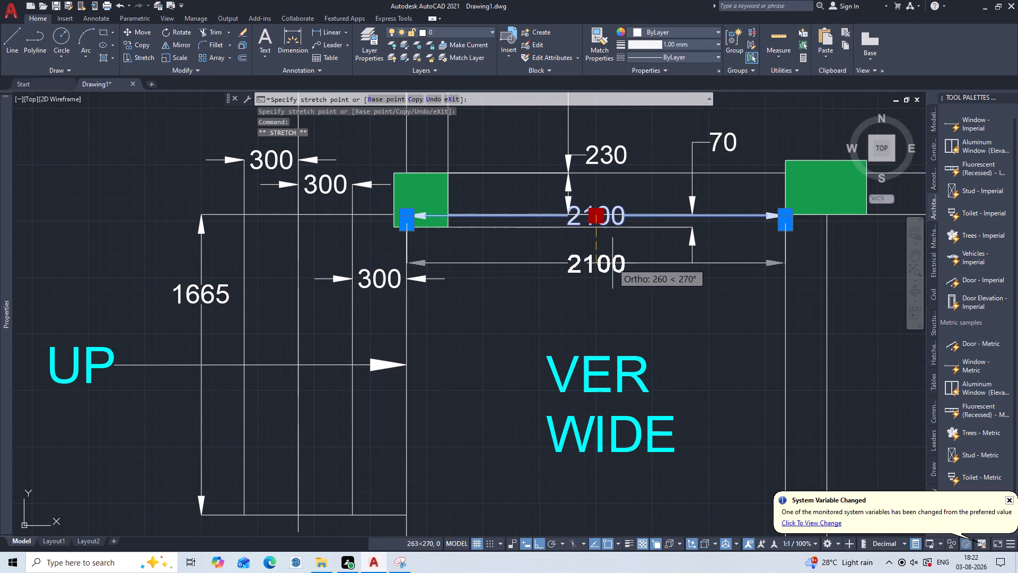
double_click(614, 318)
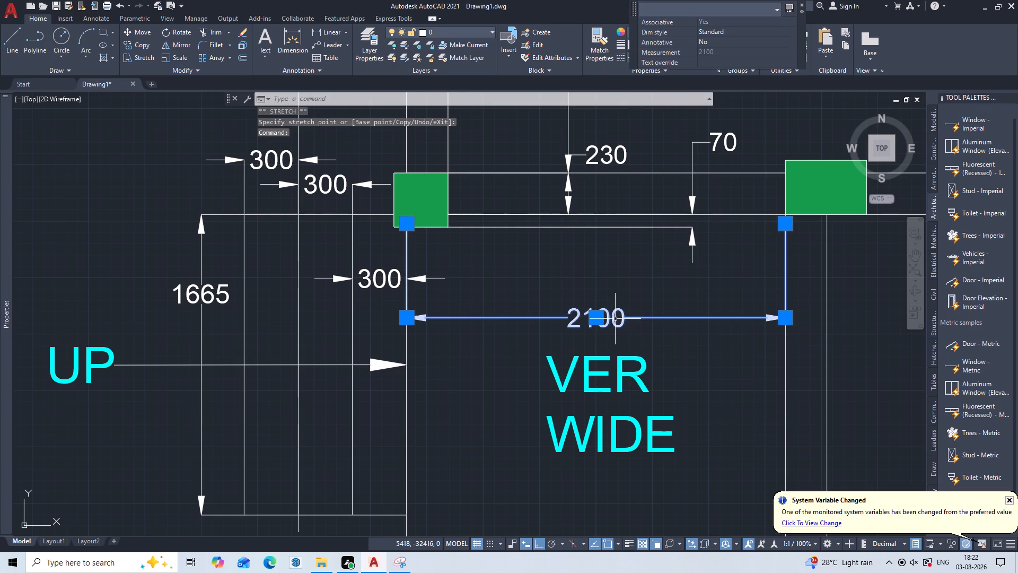
key("Escape")
scroll(620, 301, "down", 3)
right_click(624, 363)
middle_click_drag(624, 363, 610, 338)
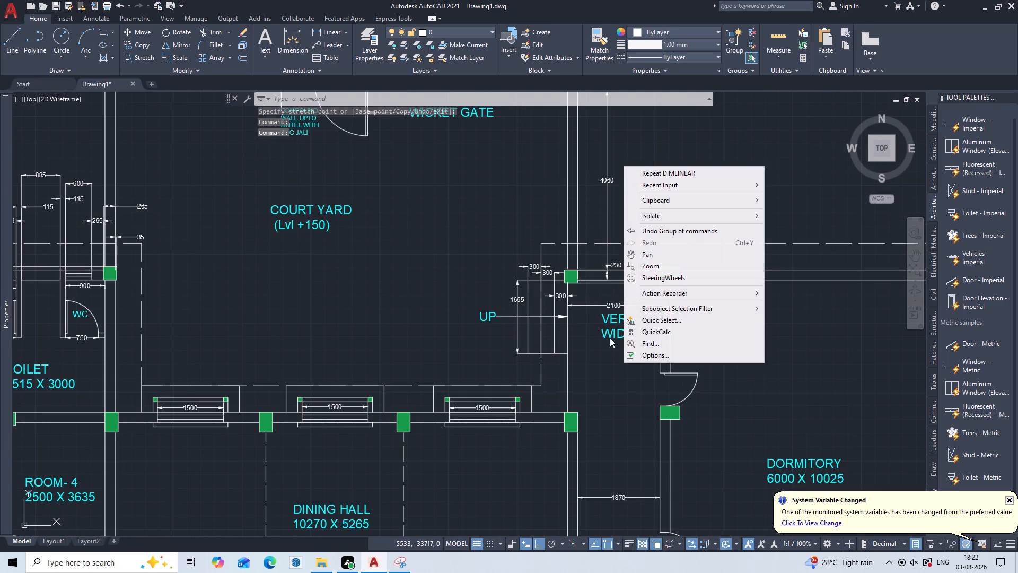
middle_click_drag(610, 338, 552, 241)
key("Escape")
Add a vertical linear dimension between the dashed overhang line and the outer face of the dormitory's north wall.
scroll(554, 249, "down", 2)
middle_click_drag(569, 317, 569, 318)
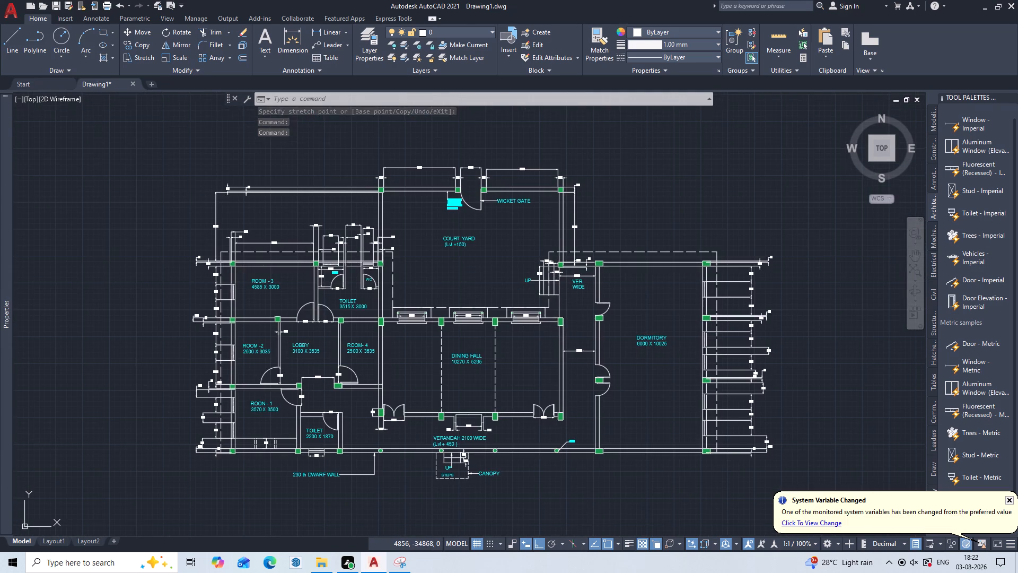
middle_click_drag(569, 318, 479, 178)
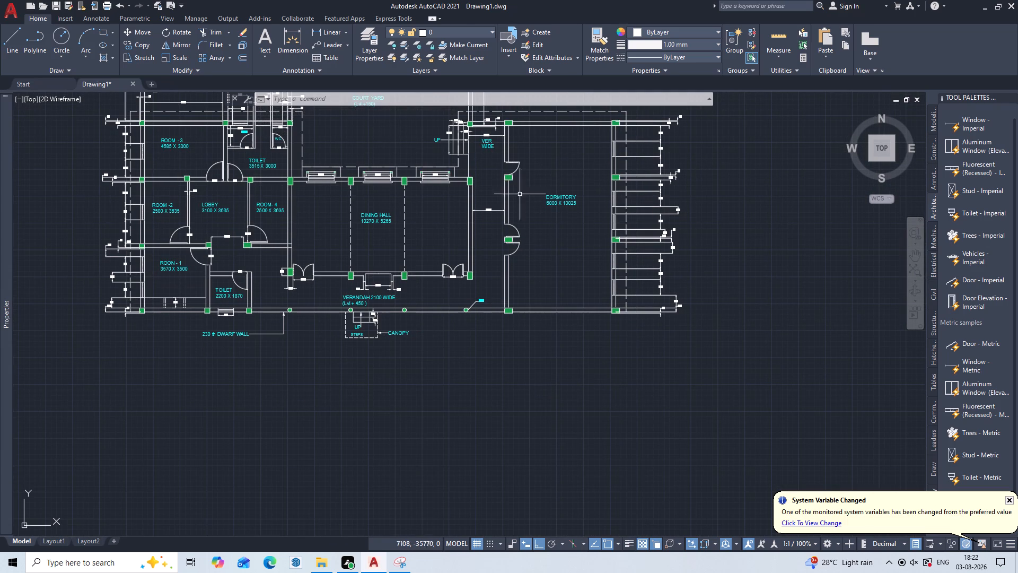
middle_click_drag(582, 157, 593, 195)
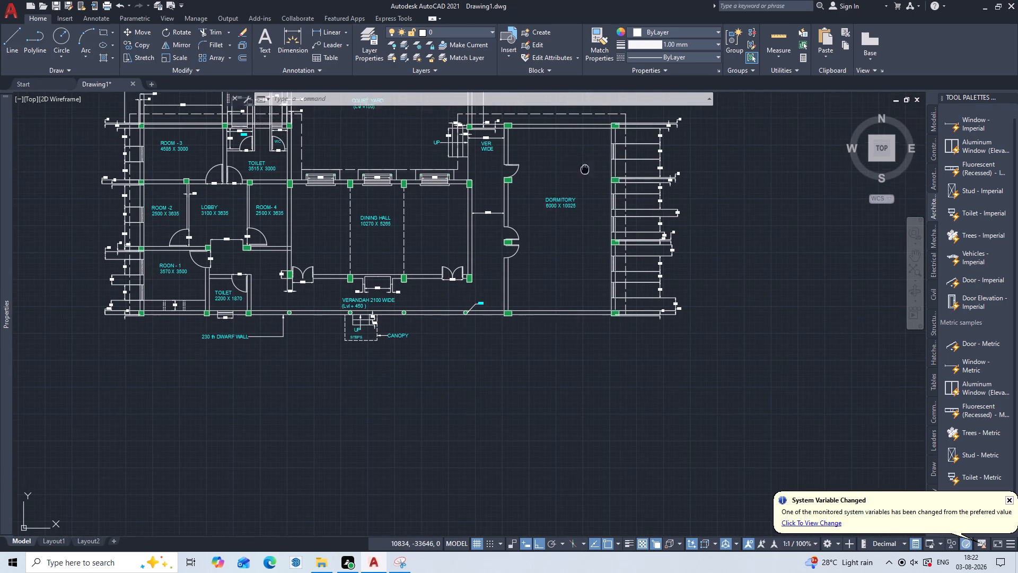
middle_click_drag(593, 195, 617, 290)
scroll(522, 258, "up", 2)
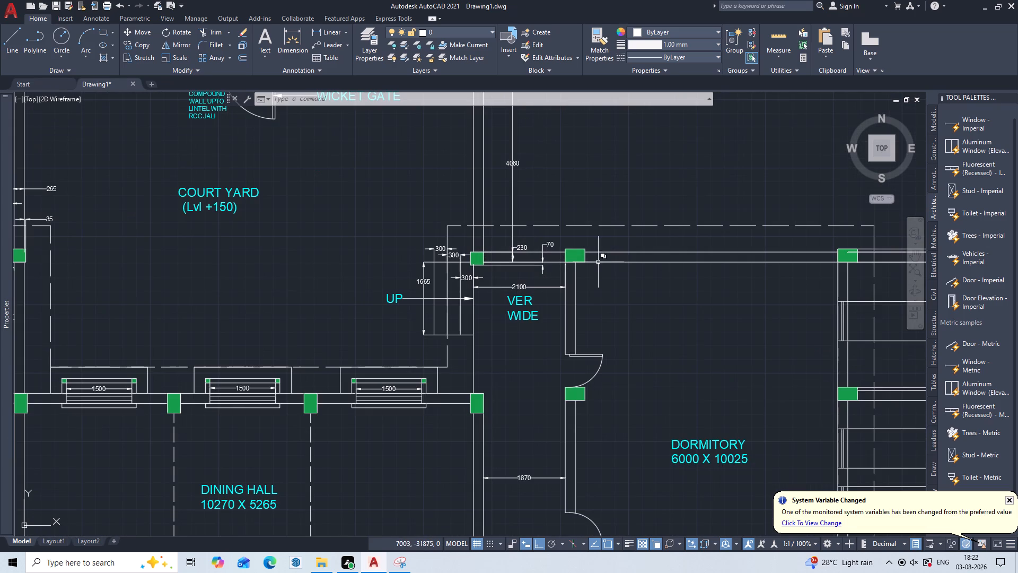
type("DLI")
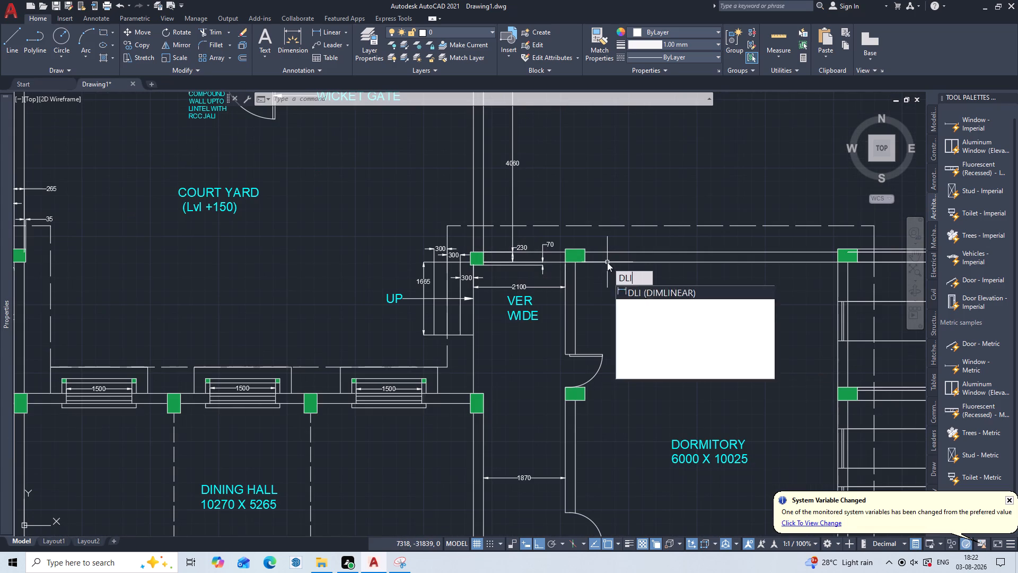
key("Return")
left_click(637, 225)
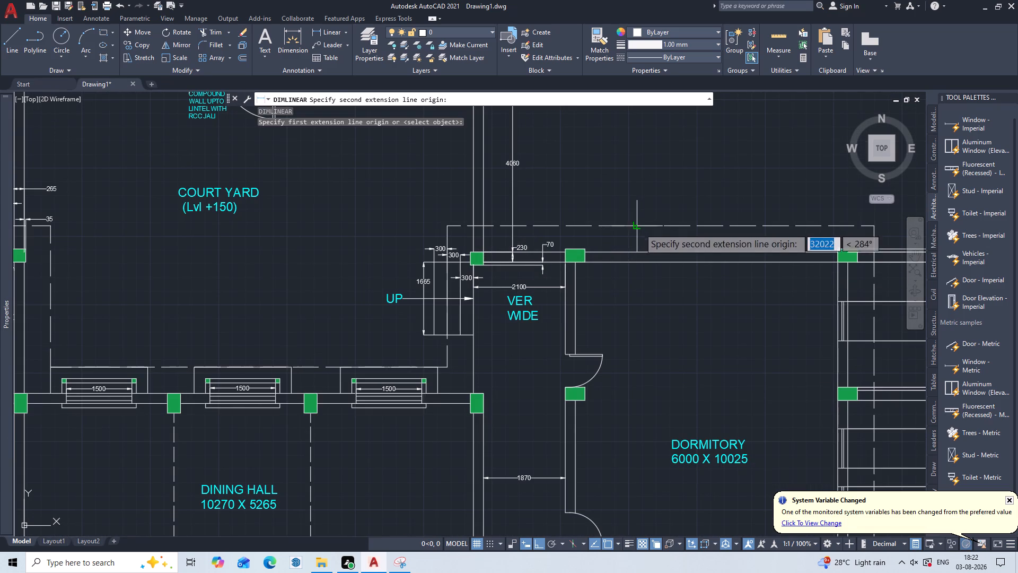
left_click(640, 251)
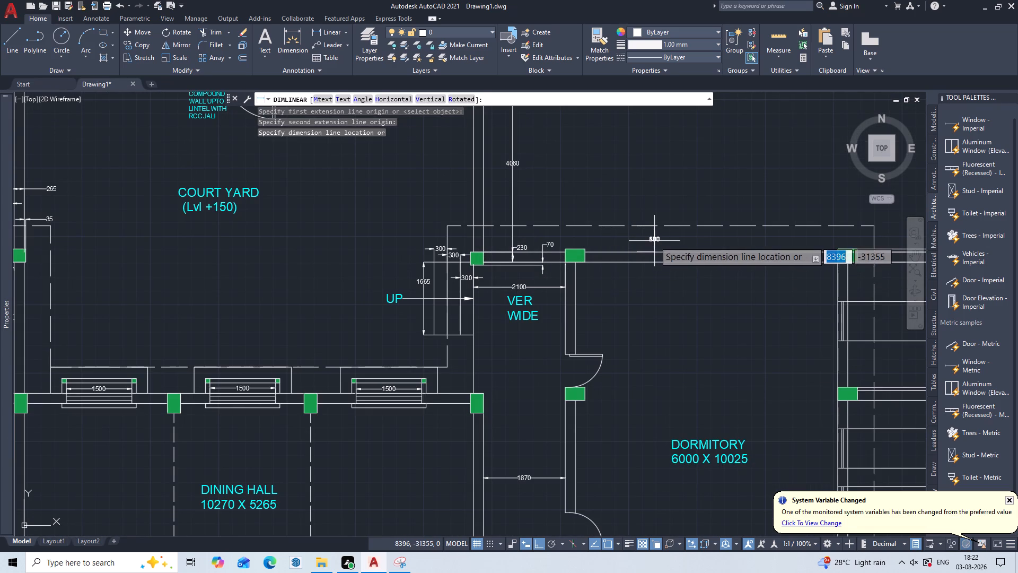
left_click(654, 241)
Add a horizontal linear dimension from the courtyard's west dashed overhang line to the adjacent toilet wall face.
key("Return")
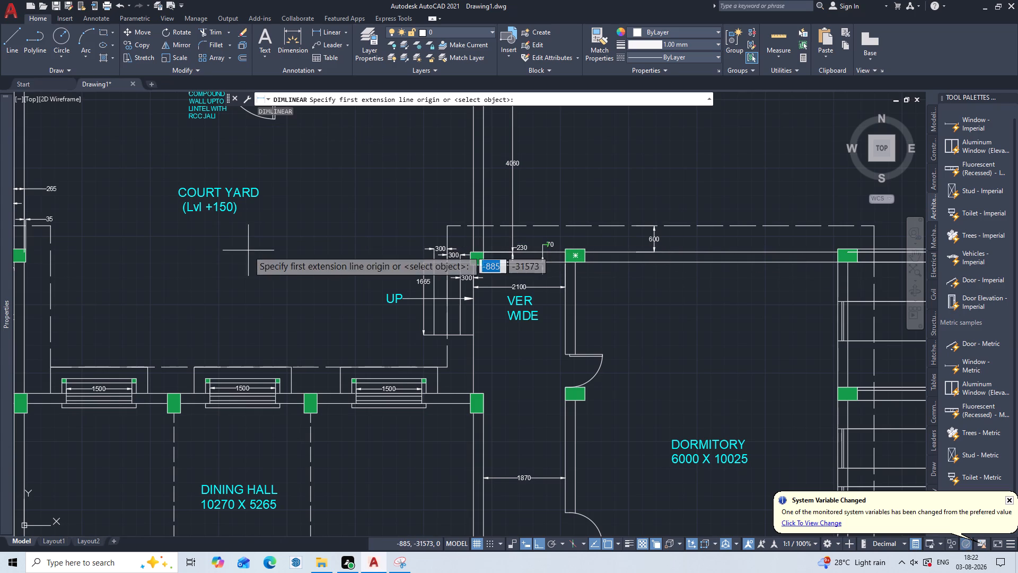
middle_click_drag(248, 250, 528, 211)
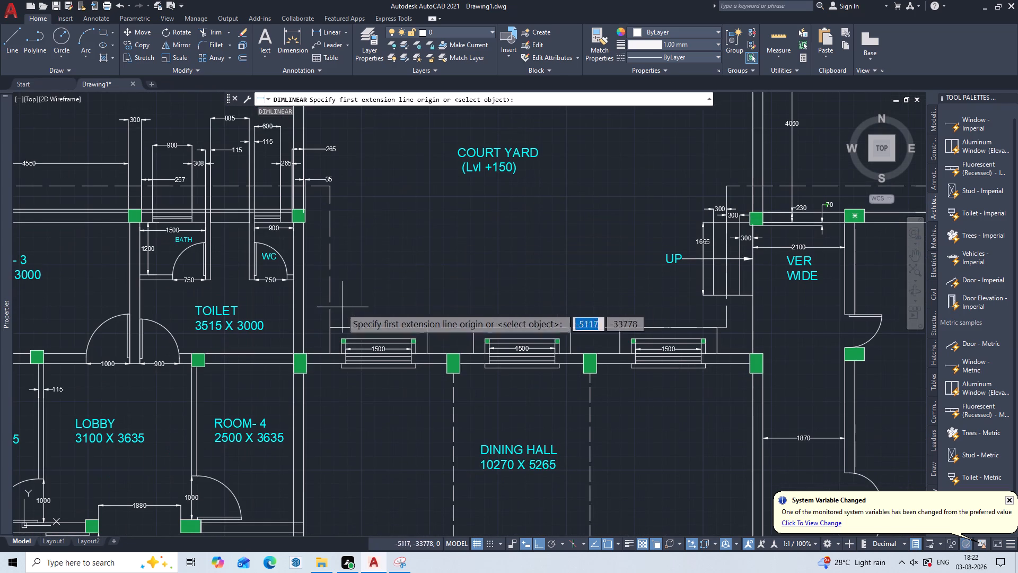
left_click(331, 284)
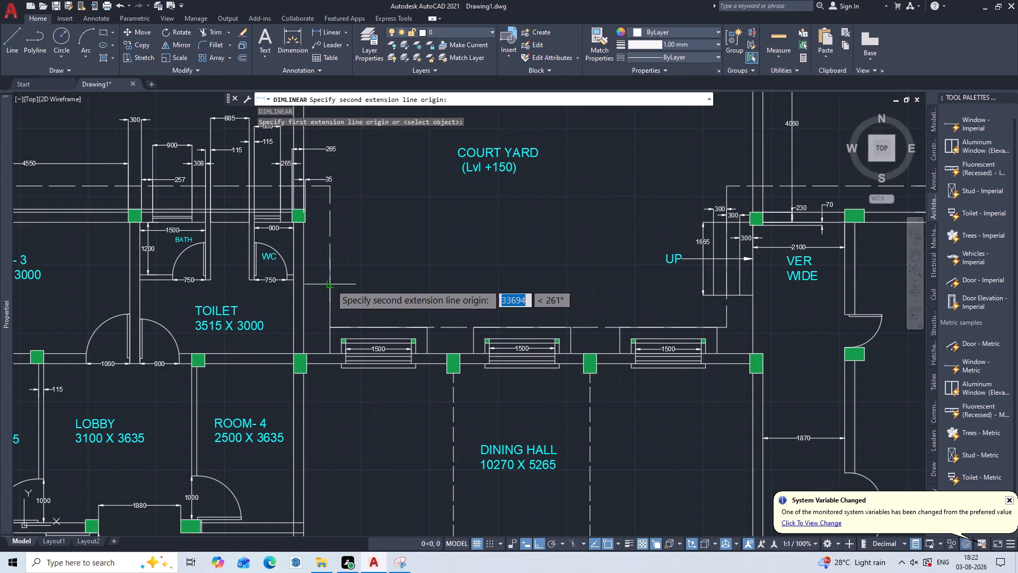
left_click(304, 285)
left_click(319, 282)
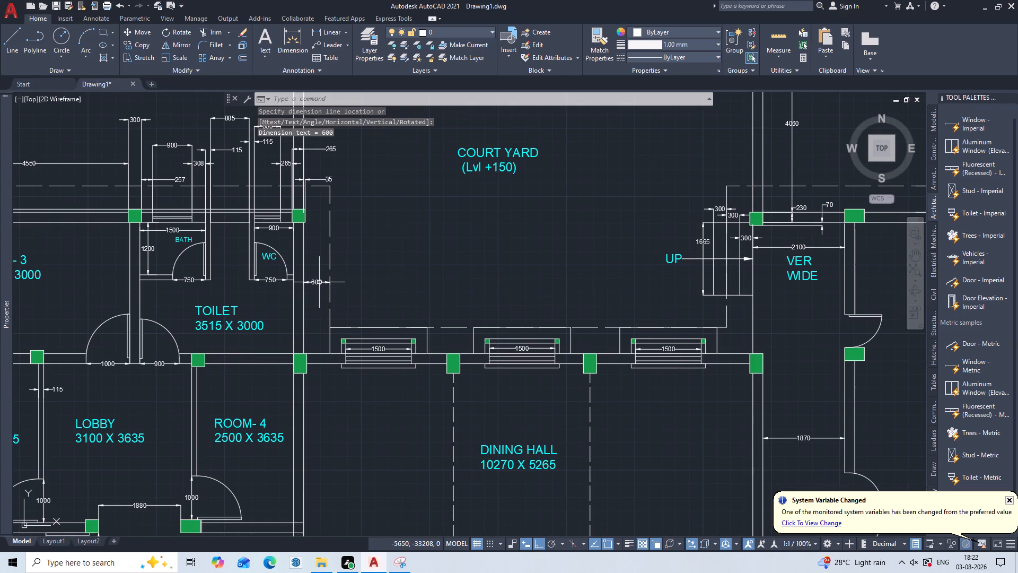
Add a vertical linear dimension between the dashed overhang line and the dining hall's north wall, between the middle and east windows.
key("Return")
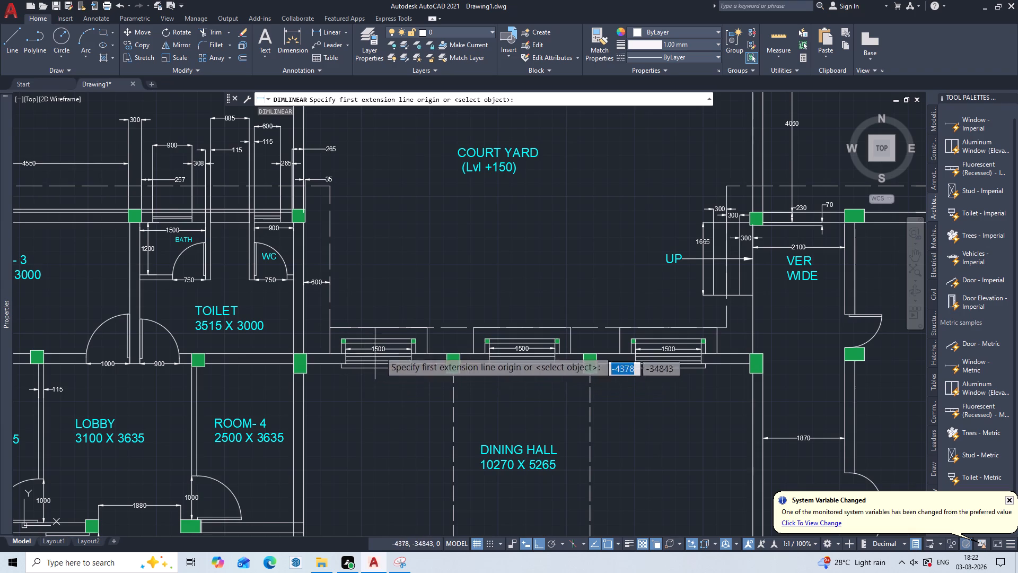
left_click(596, 328)
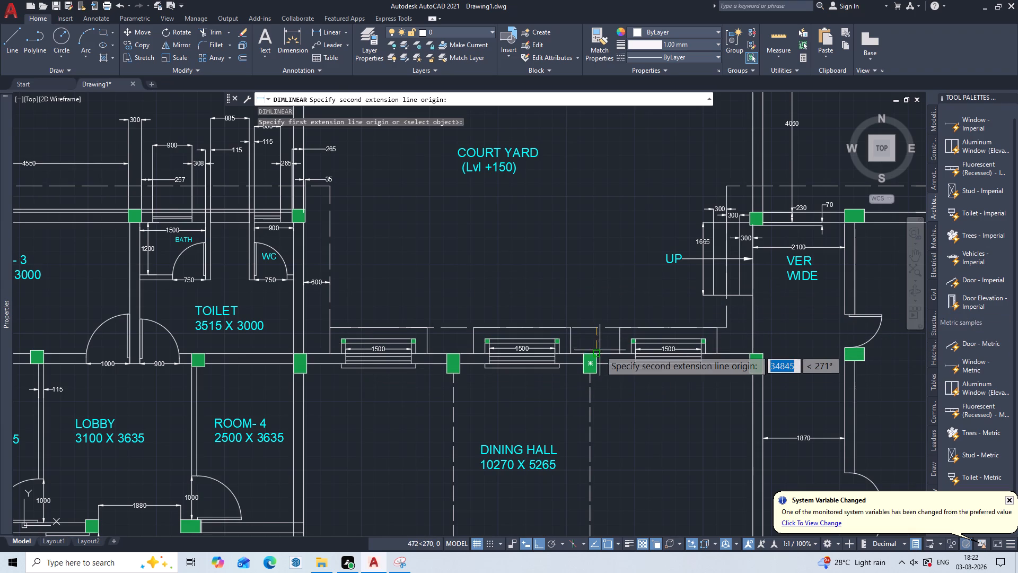
left_click(598, 354)
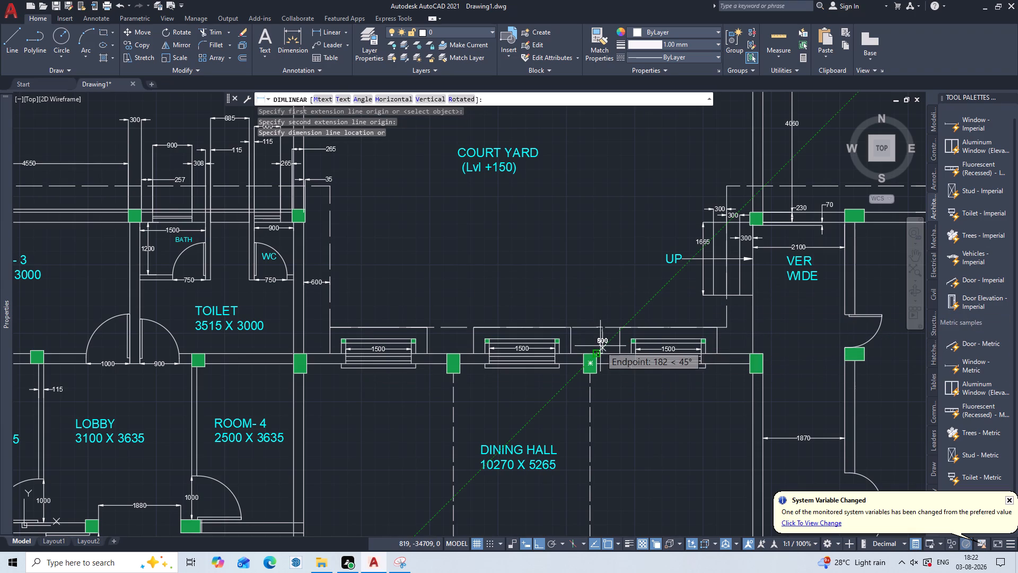
left_click(609, 345)
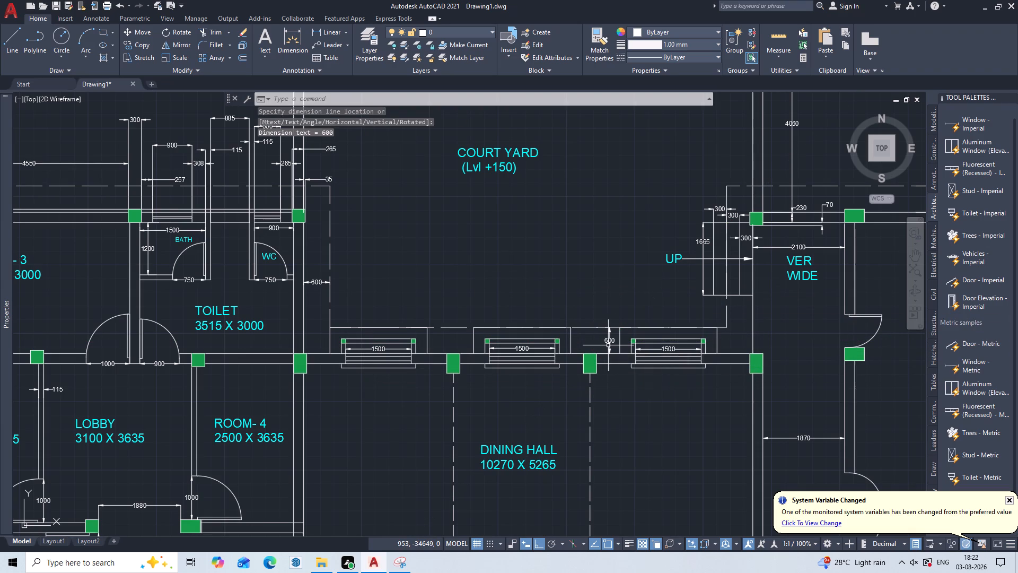
key("Escape")
Add a vertical linear dimension across the northernmost door opening in the dormitory's west wall, from the jamb to the column.
scroll(646, 423, "down", 1)
middle_click_drag(646, 423, 526, 283)
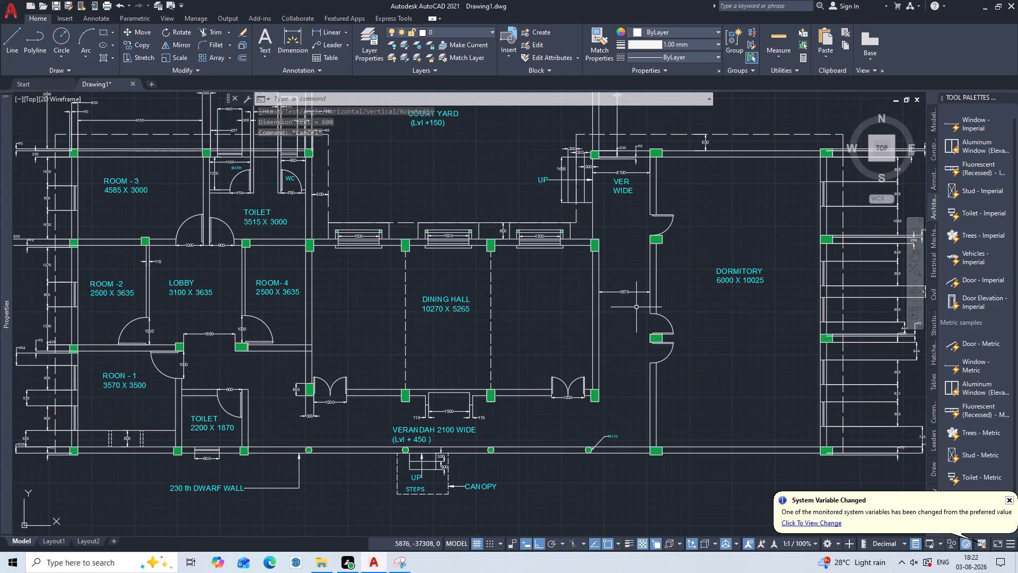
scroll(635, 305, "up", 2)
middle_click_drag(635, 305, 553, 453)
scroll(553, 453, "down", 1)
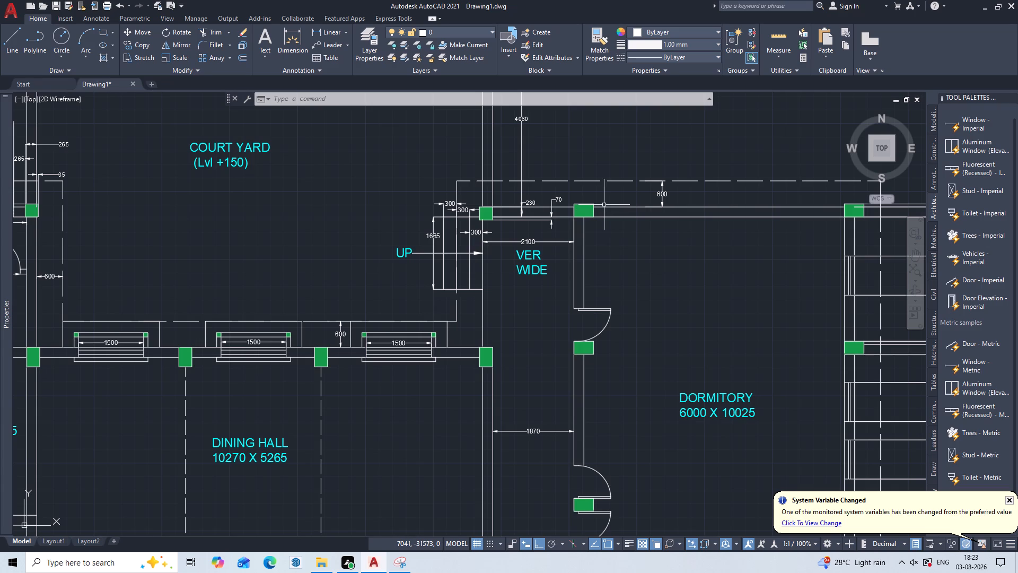
middle_click_drag(609, 273, 541, 210)
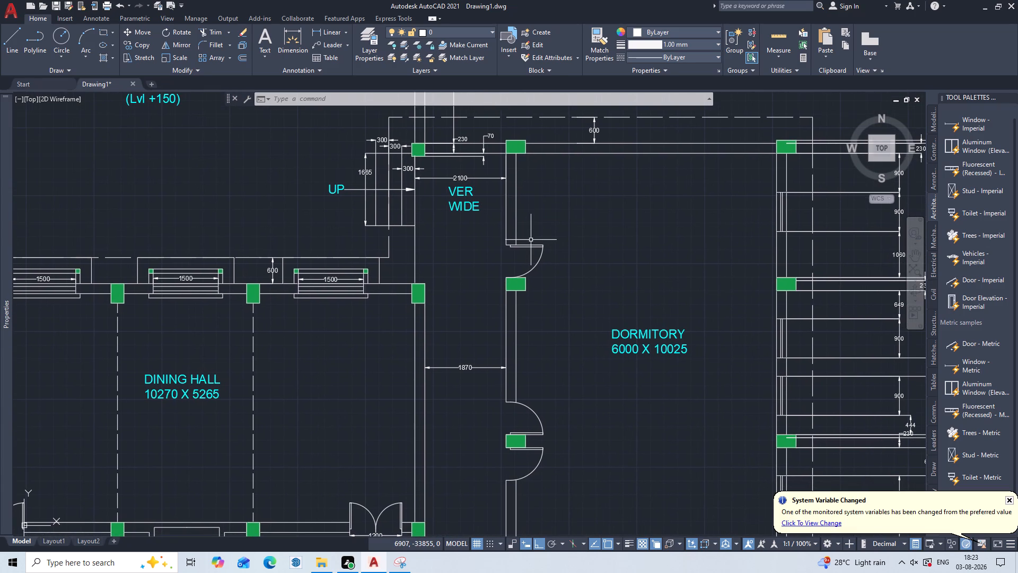
key("d")
type("LI")
key("Return")
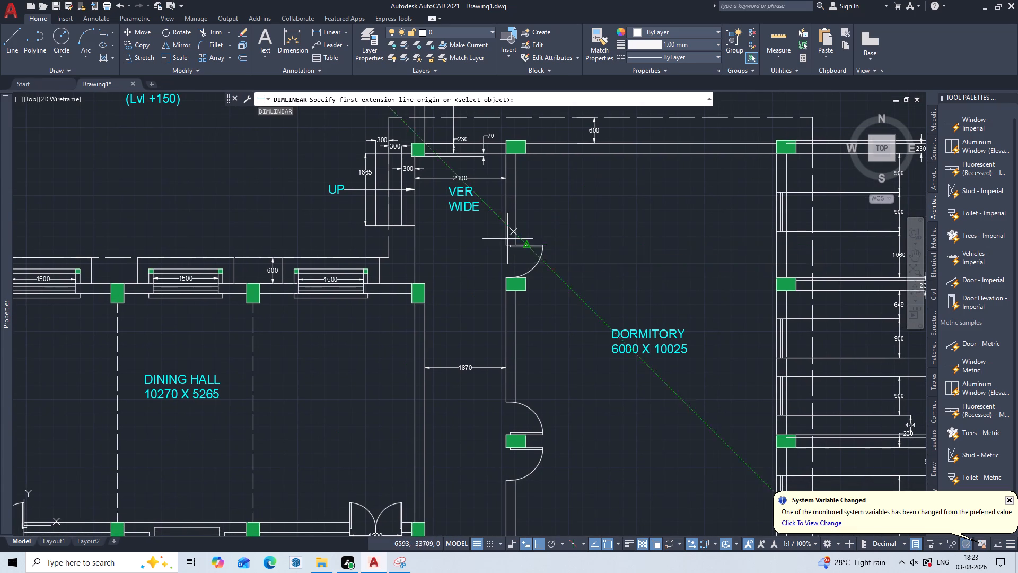
scroll(497, 241, "up", 3)
left_click(531, 253)
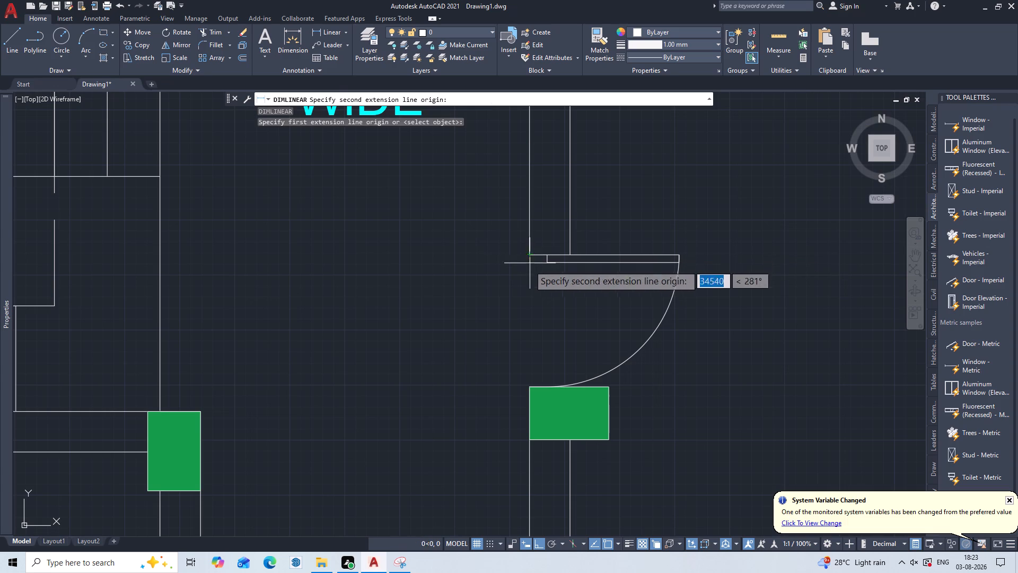
left_click(528, 390)
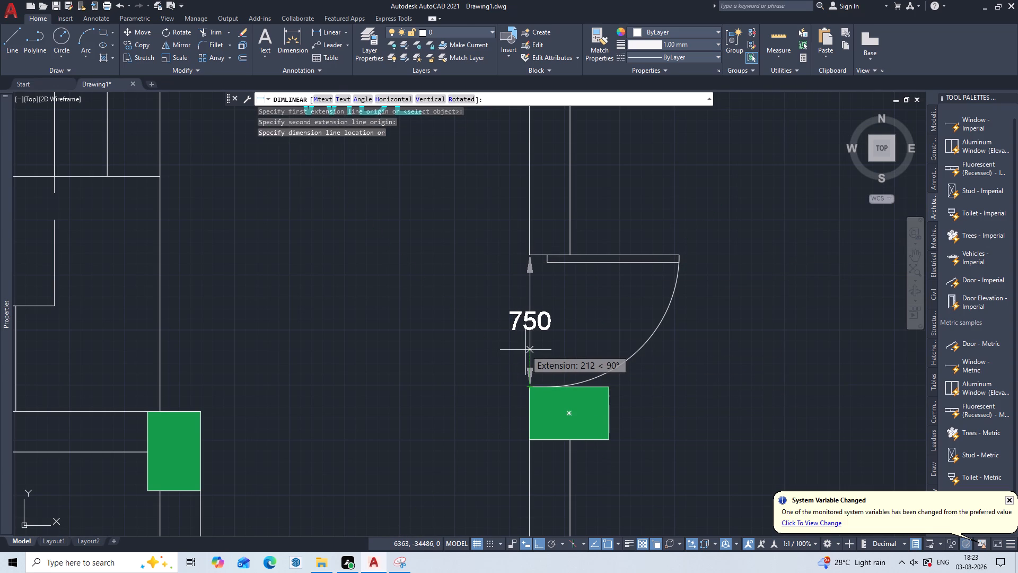
left_click(525, 350)
scroll(535, 340, "down", 2)
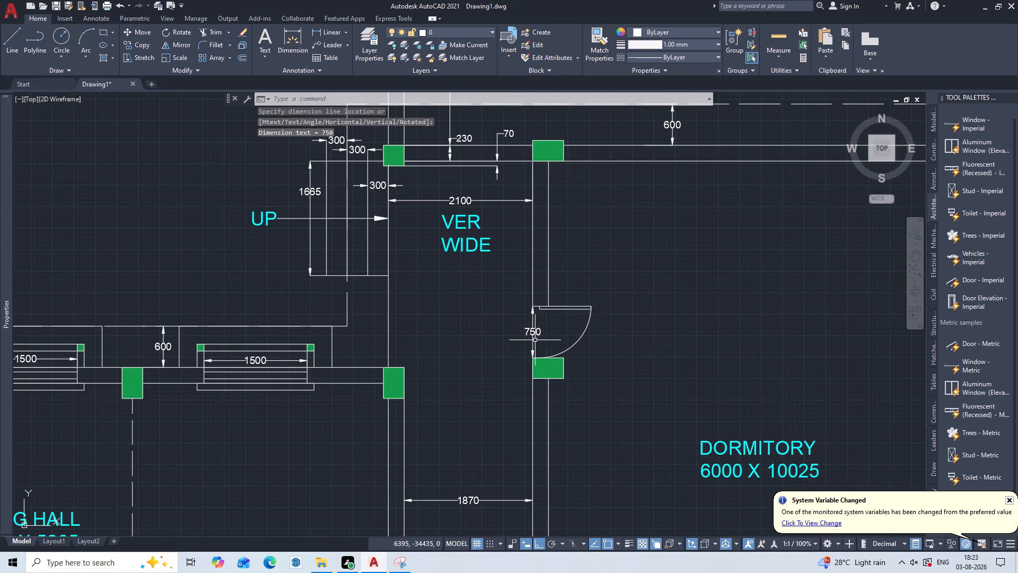
scroll(536, 358, "down", 2)
middle_click_drag(546, 370, 557, 361)
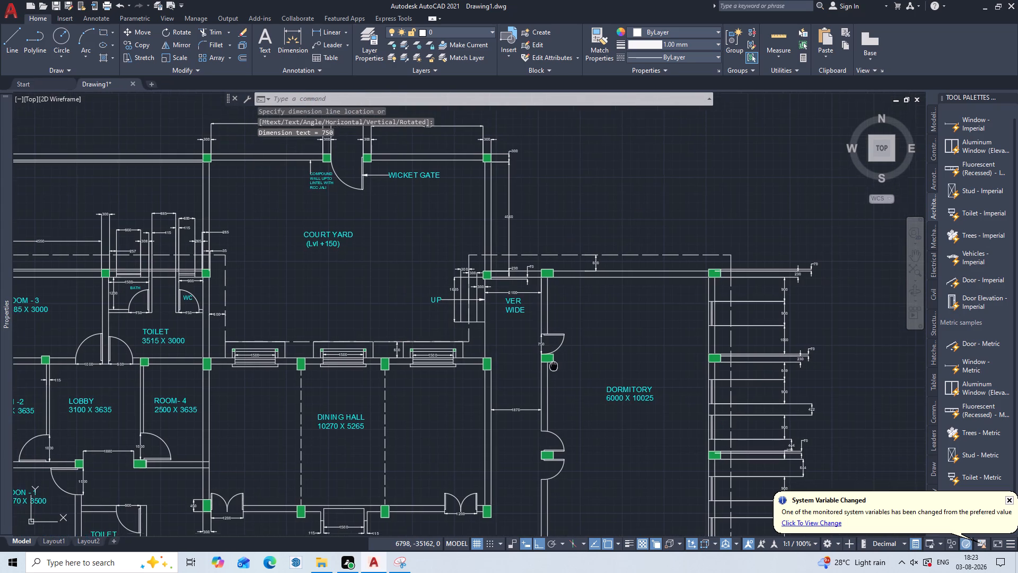
middle_click_drag(557, 361, 595, 298)
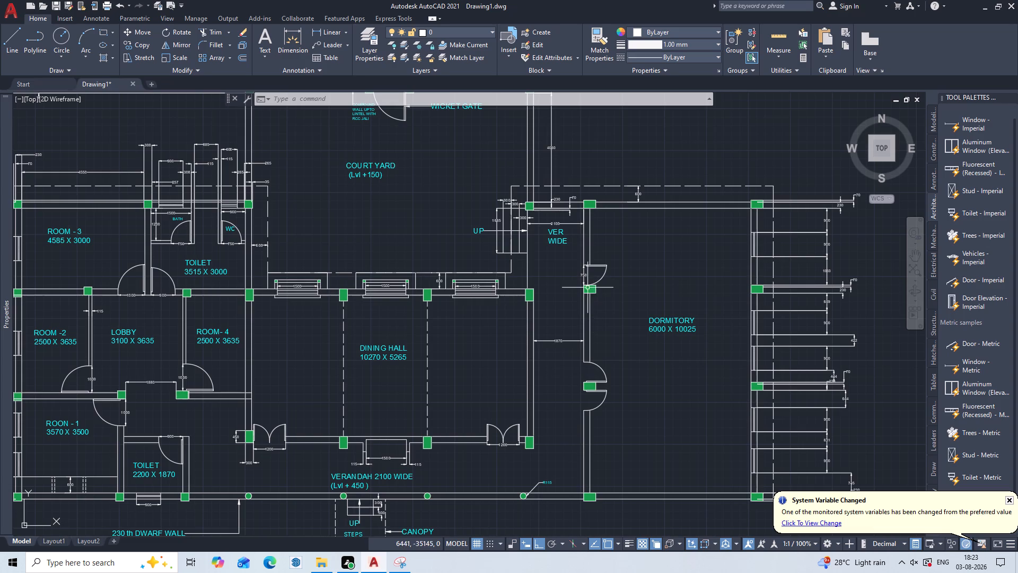
Delete the vertical dimension across the northernmost door opening in the dormitory's west wall.
scroll(590, 280, "up", 2)
left_click(576, 268)
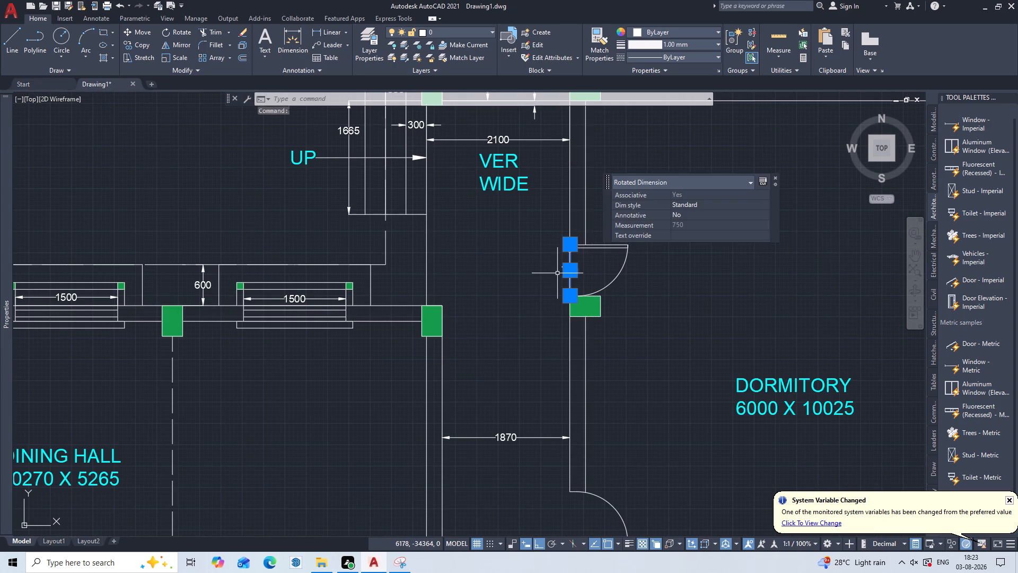
key("Delete")
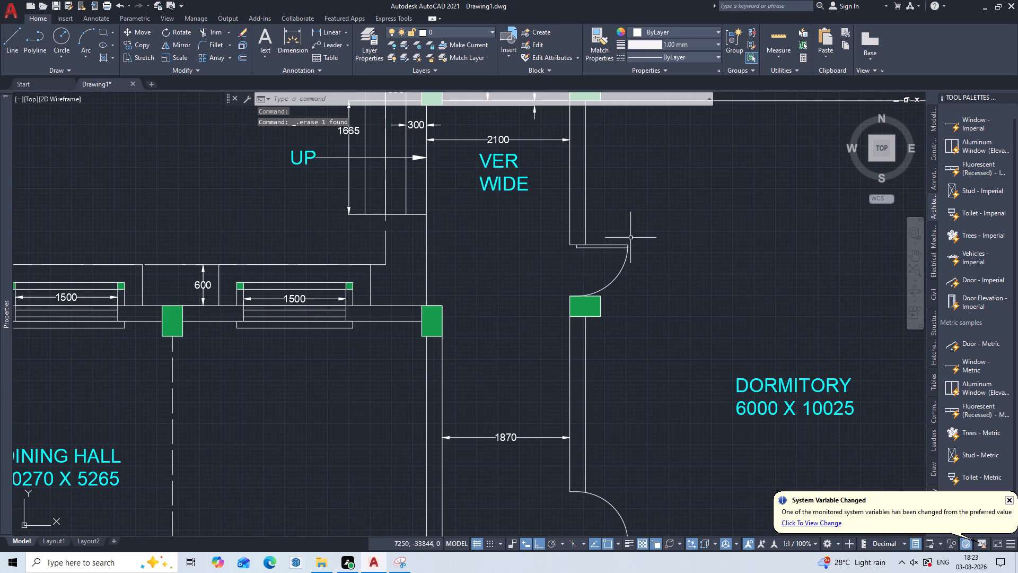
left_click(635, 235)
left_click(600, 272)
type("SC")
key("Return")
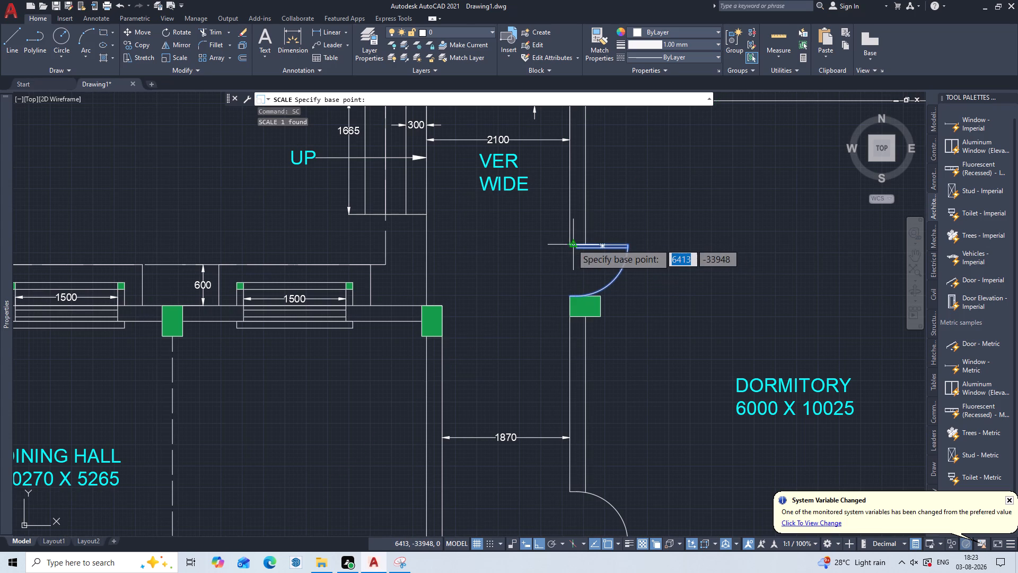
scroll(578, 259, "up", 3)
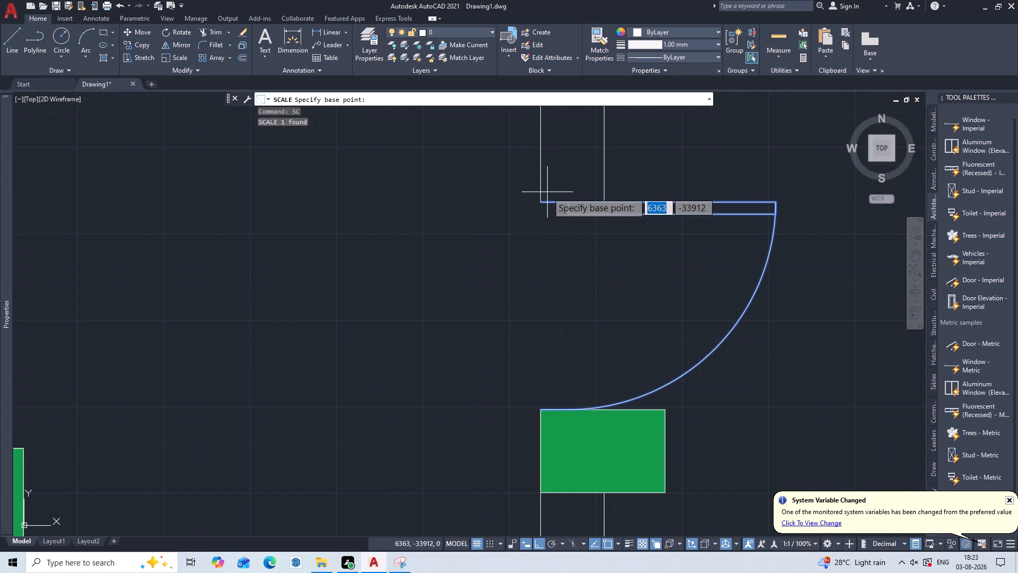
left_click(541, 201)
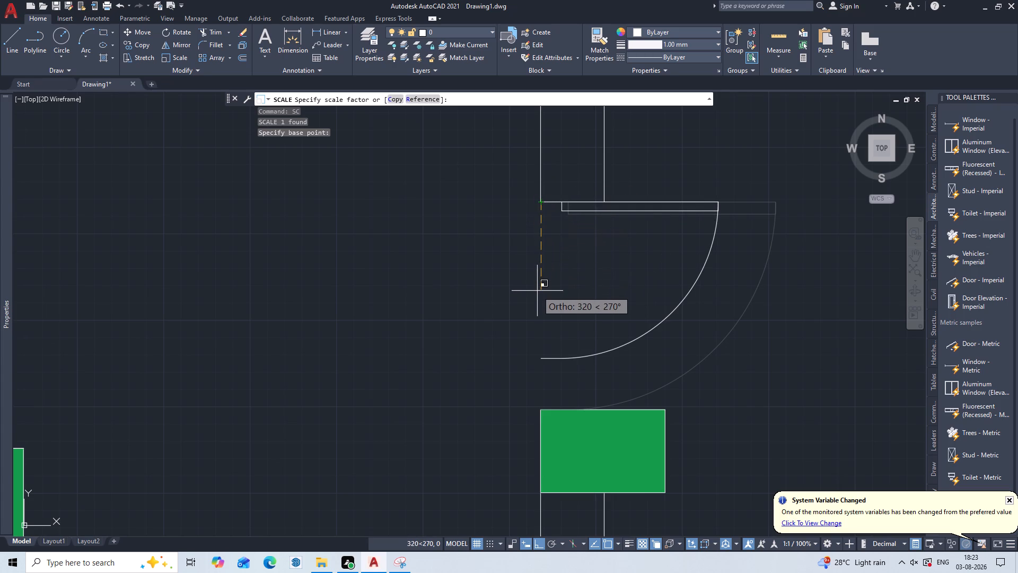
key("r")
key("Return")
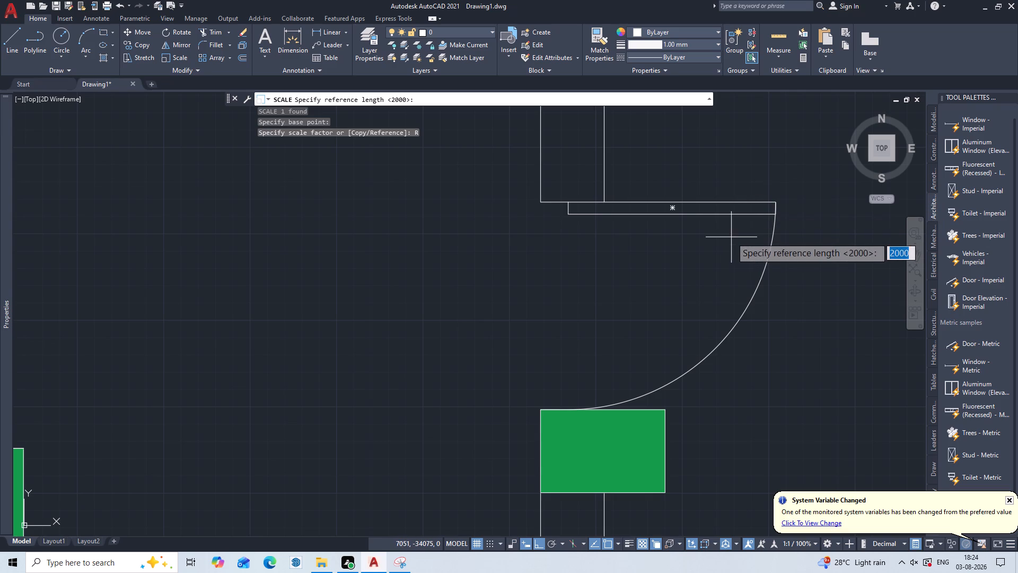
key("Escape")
Move the dormitory's northernmost door block straight west, out of its wall opening and into the verandah.
key("m")
key("Return")
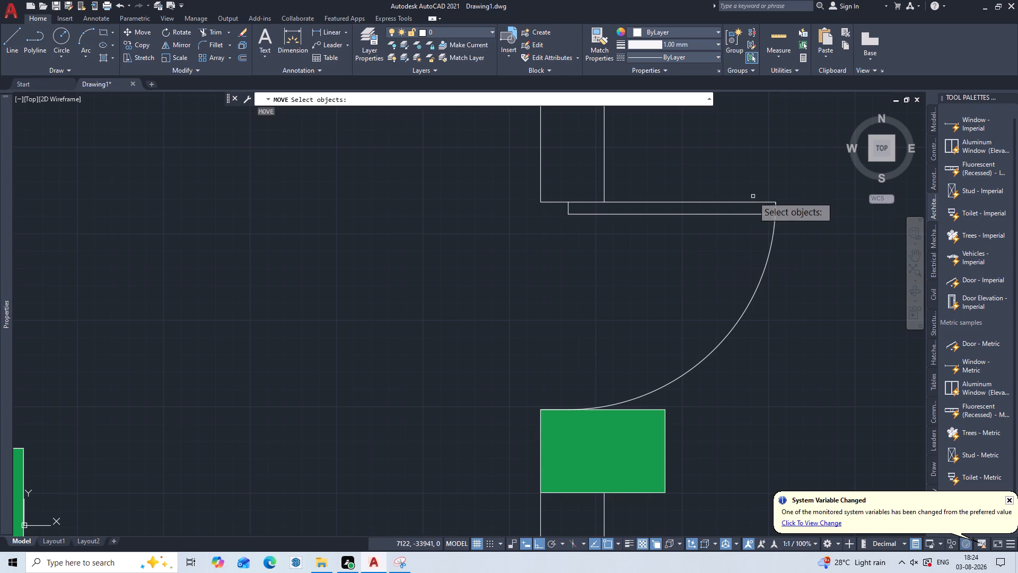
left_click(785, 164)
left_click(710, 354)
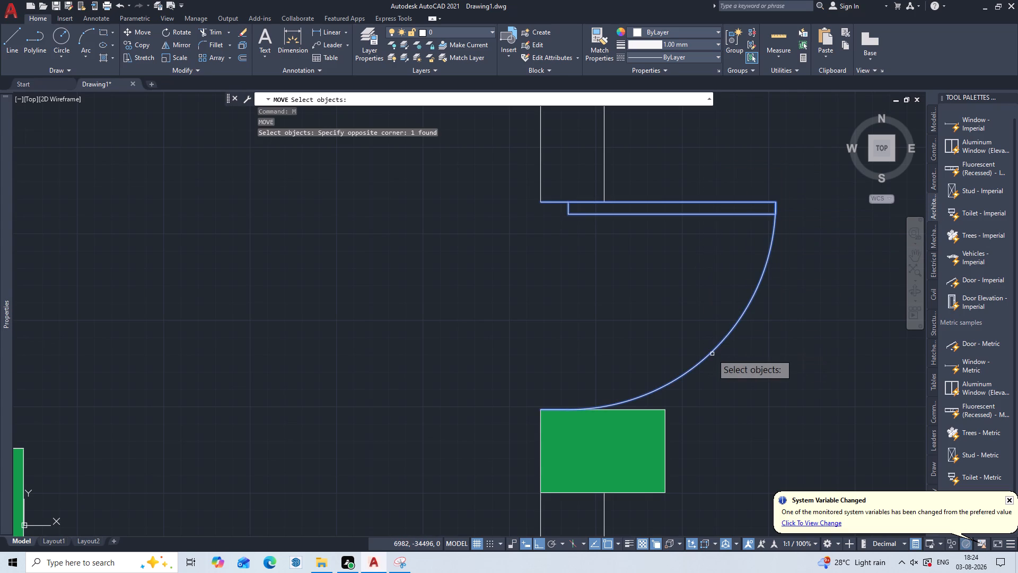
key("Return")
left_click(733, 333)
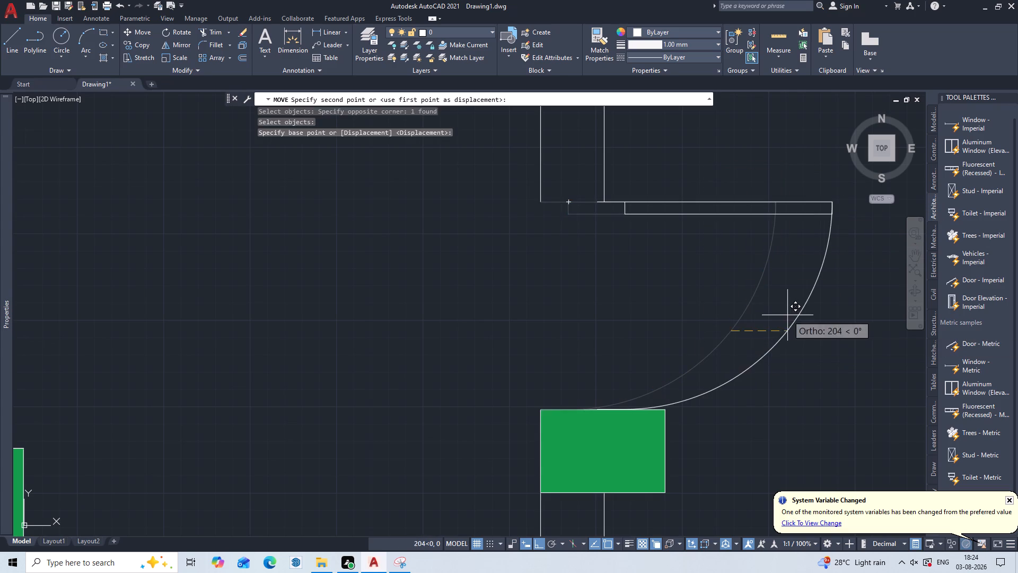
left_click(377, 359)
Scale the moved door block by reference from its upper jamb end, taking its opening width as reference and 1200 as new length.
middle_click_drag(377, 359, 553, 297)
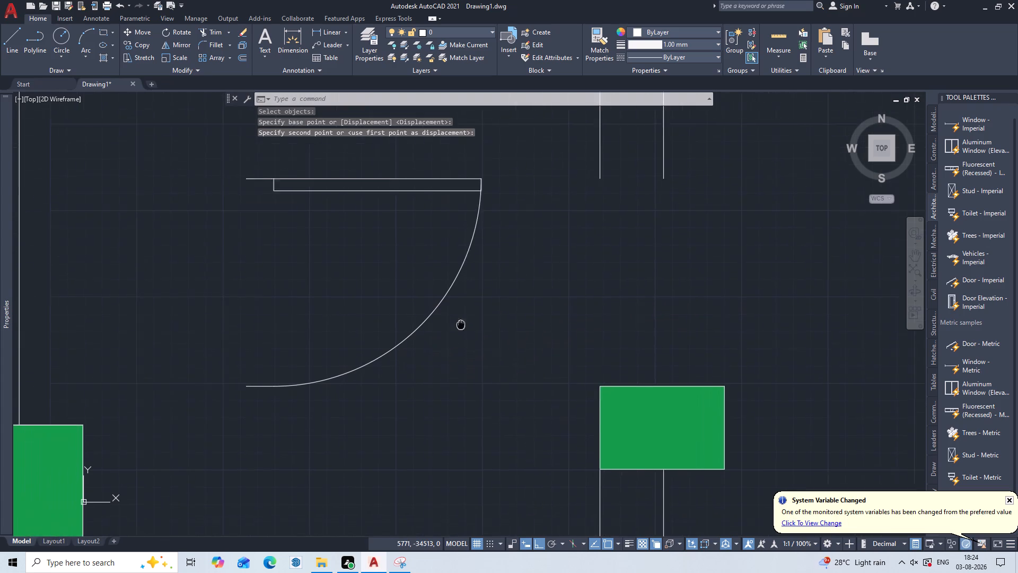
middle_click_drag(553, 297, 630, 270)
middle_click_drag(521, 266, 547, 367)
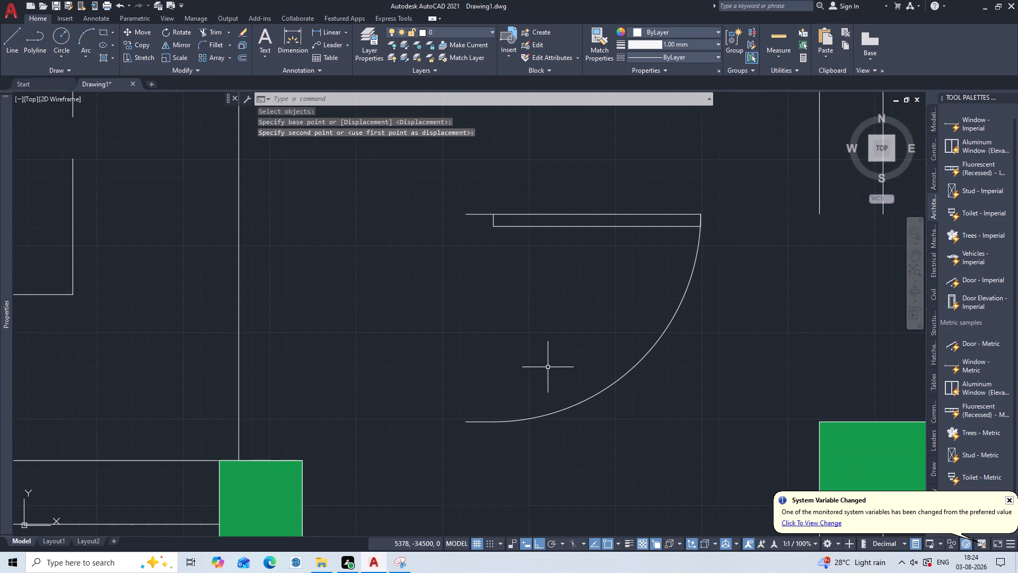
key("s")
key("c")
key("Return")
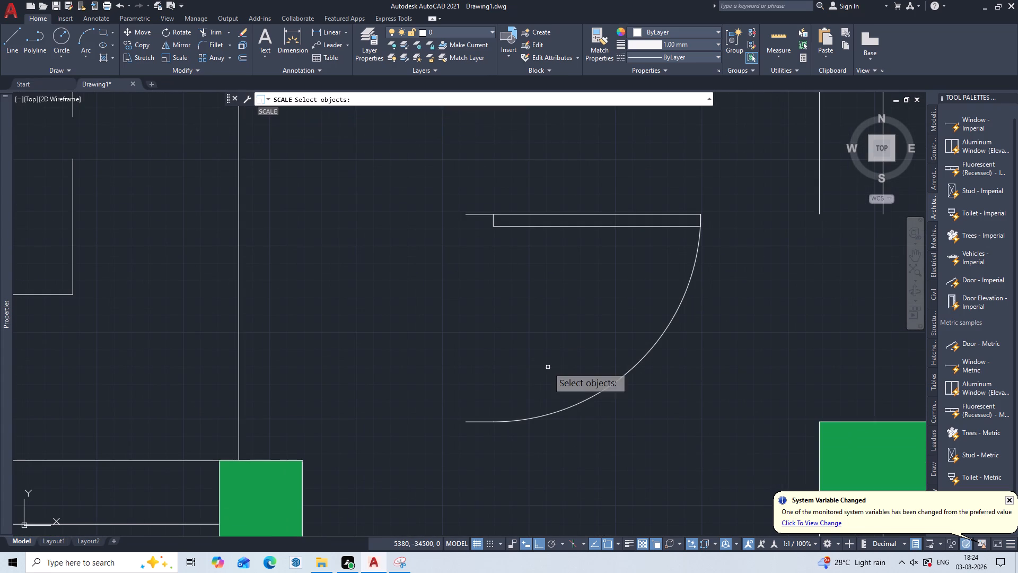
left_click(572, 214)
key("Return")
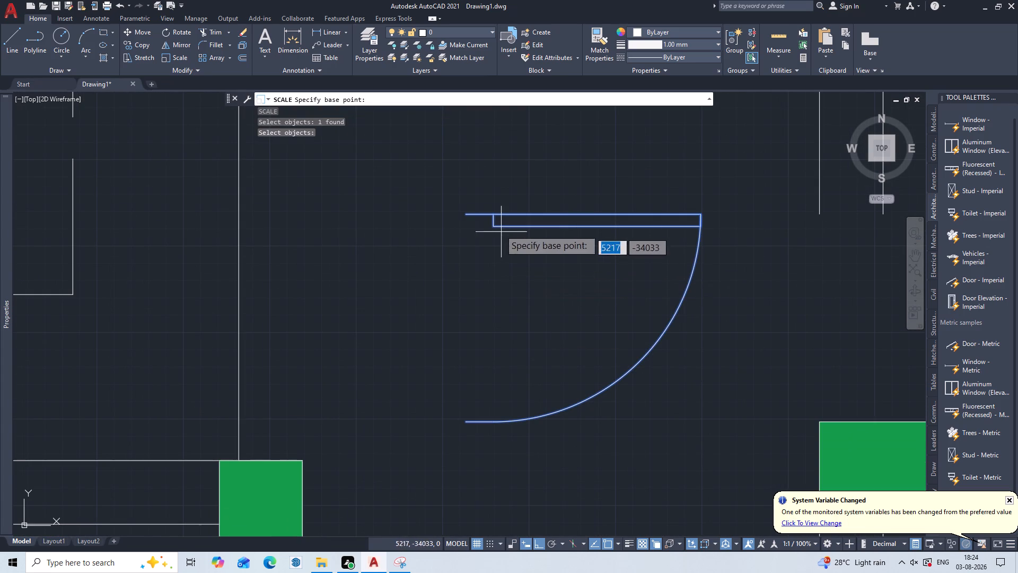
left_click(463, 215)
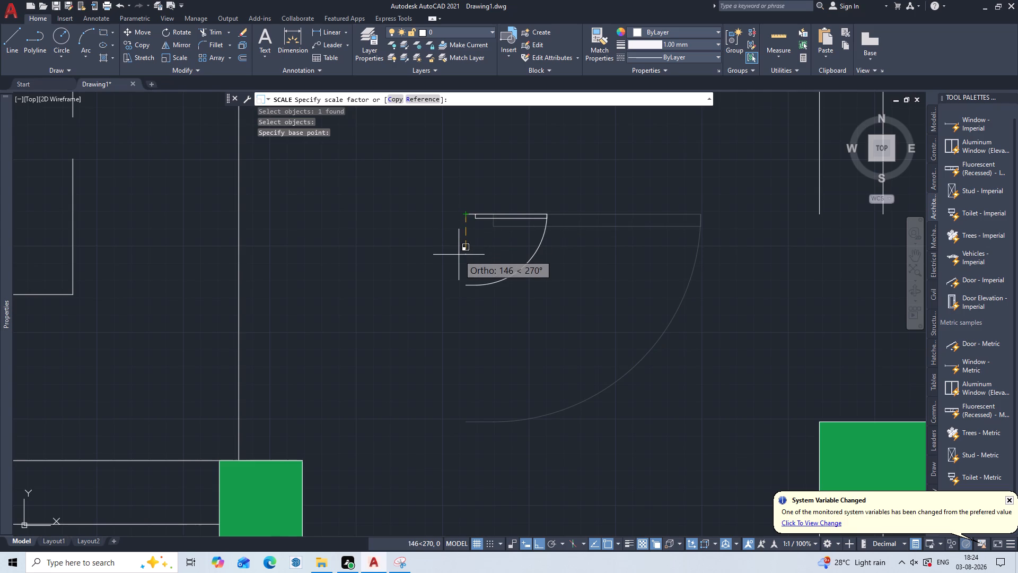
key("r")
key("Return")
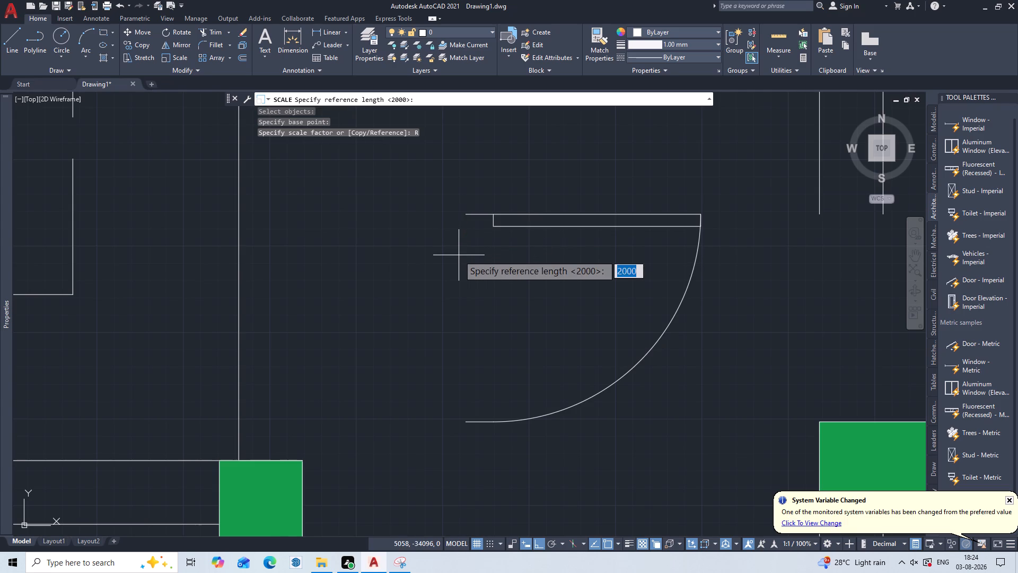
left_click(465, 215)
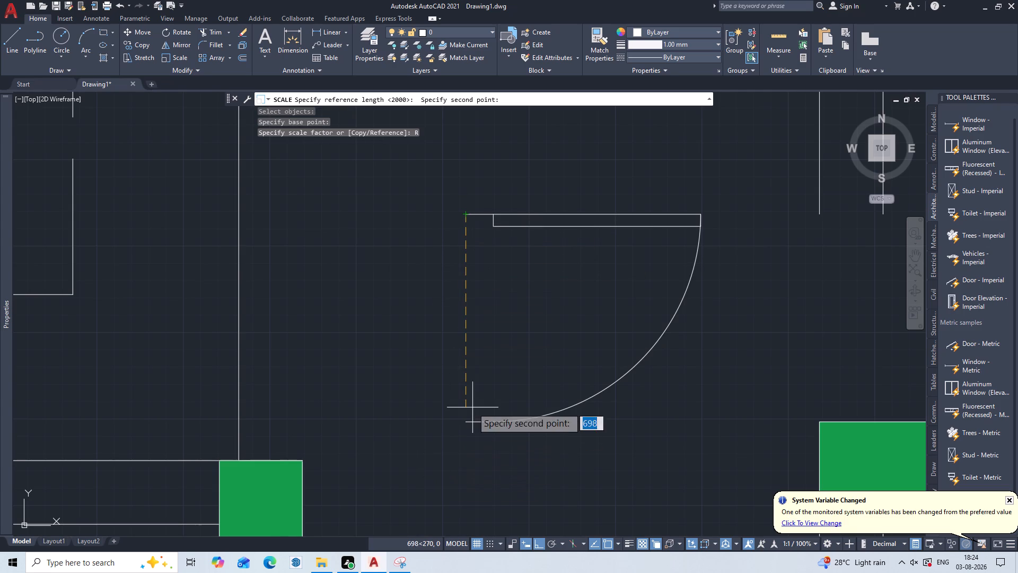
left_click(466, 420)
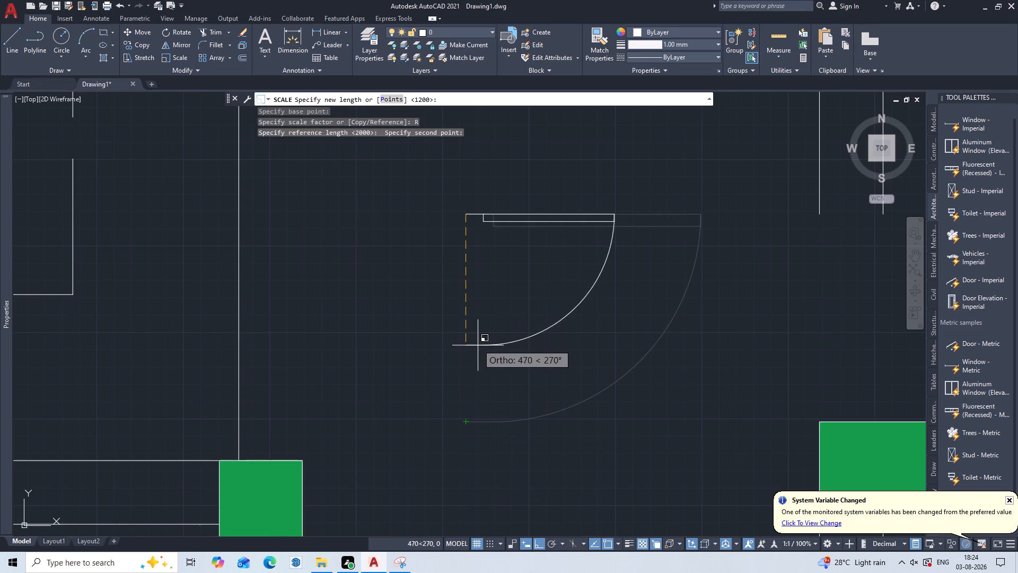
key("1")
key("2")
key("0")
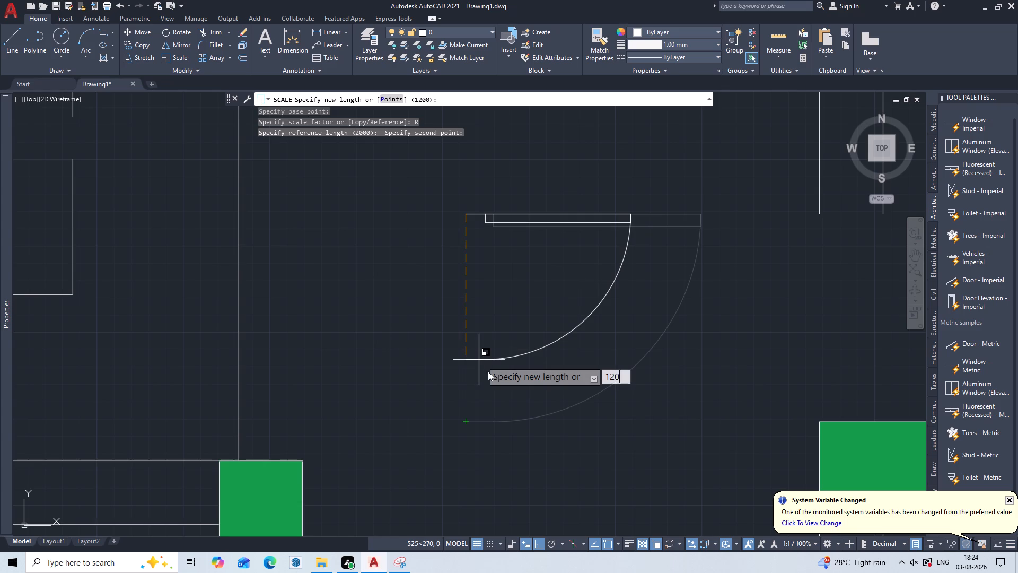
key("0")
key("Return")
Move the green column below the northernmost door opening straight east, clear of the dormitory's west wall.
scroll(504, 337, "down", 2)
middle_click_drag(504, 345, 576, 296)
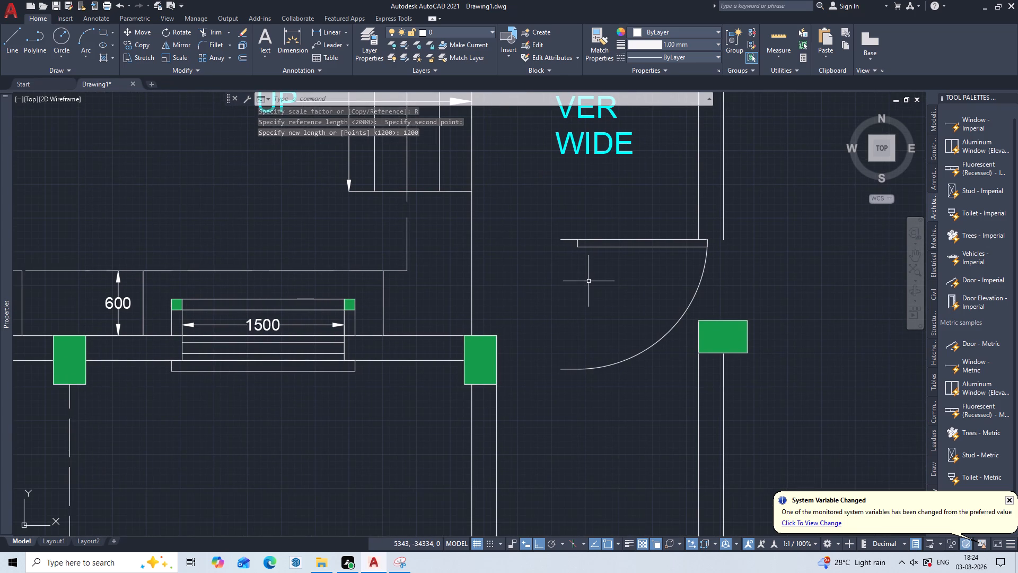
middle_click_drag(589, 281, 509, 363)
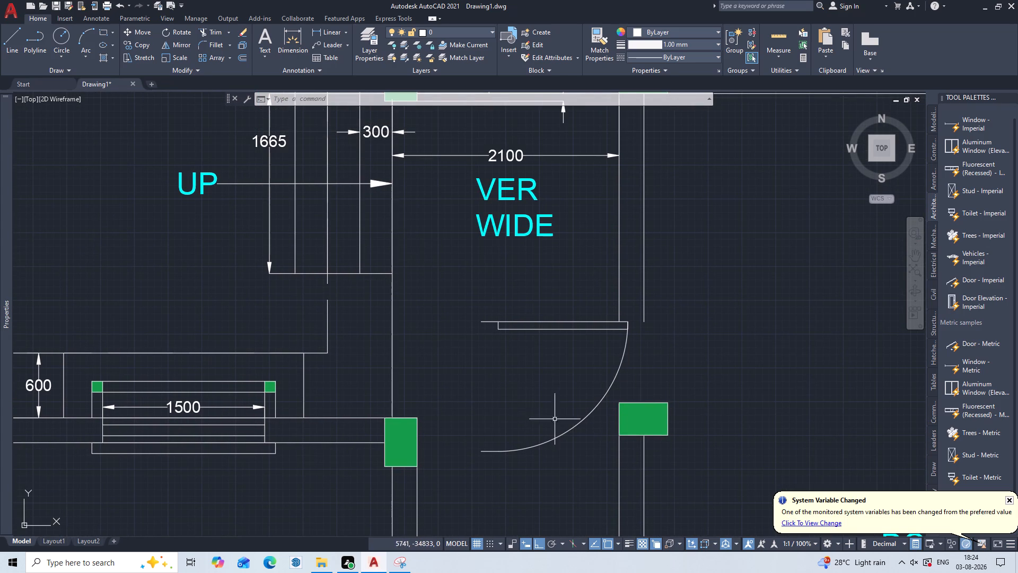
key("m")
key("Return")
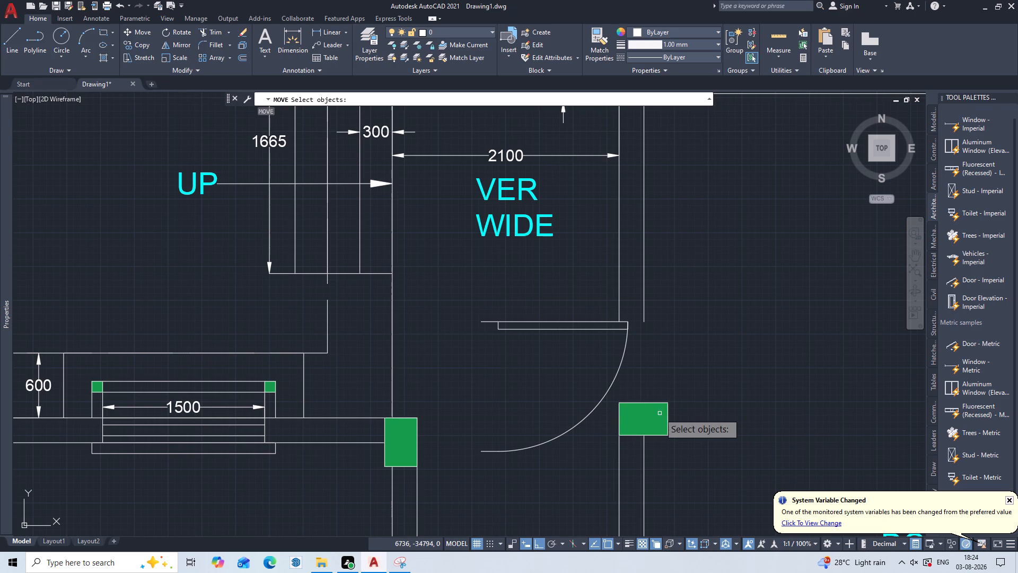
left_click(660, 410)
key("Return")
left_click(660, 410)
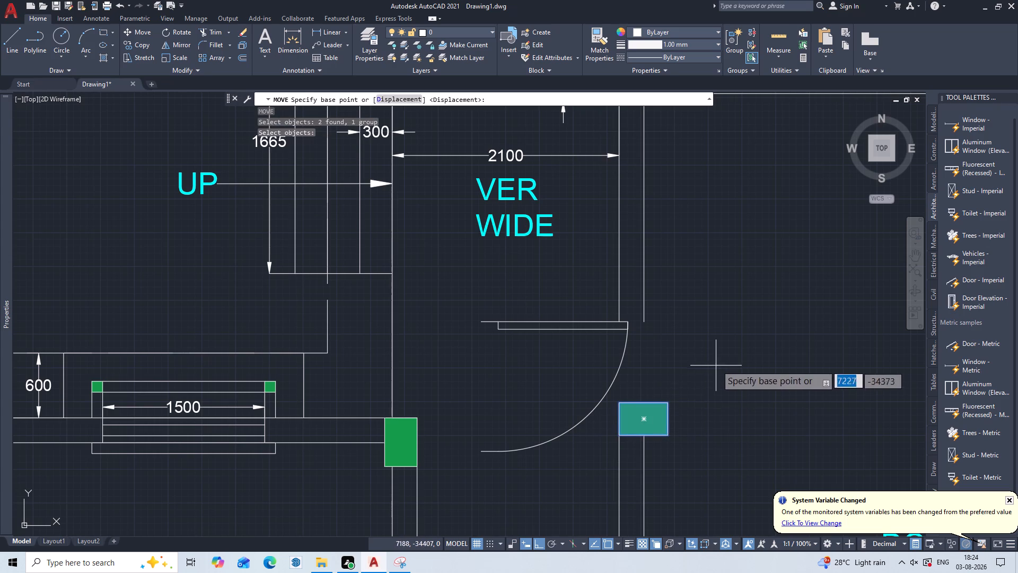
left_click(640, 416)
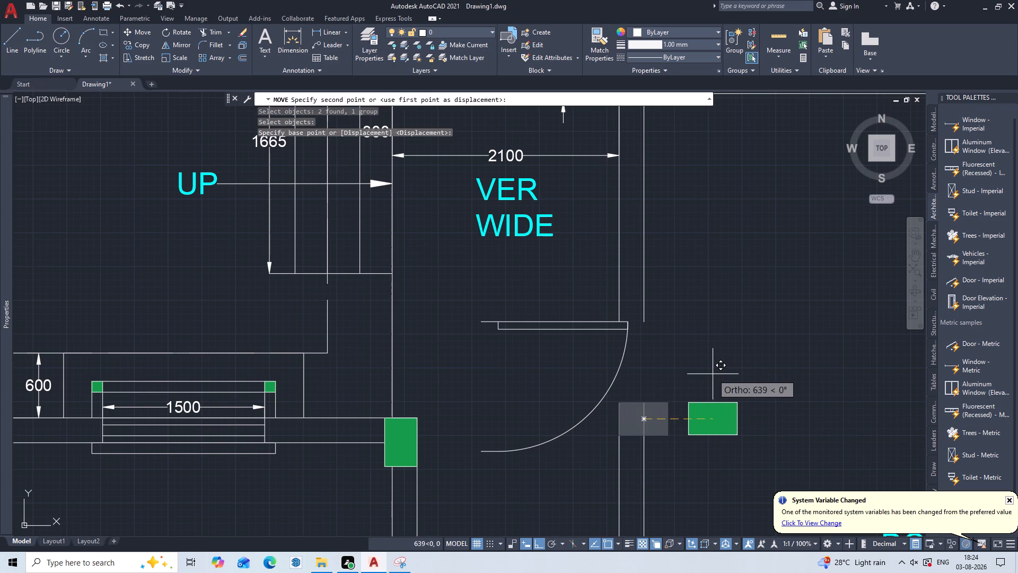
left_click(723, 377)
key("Escape")
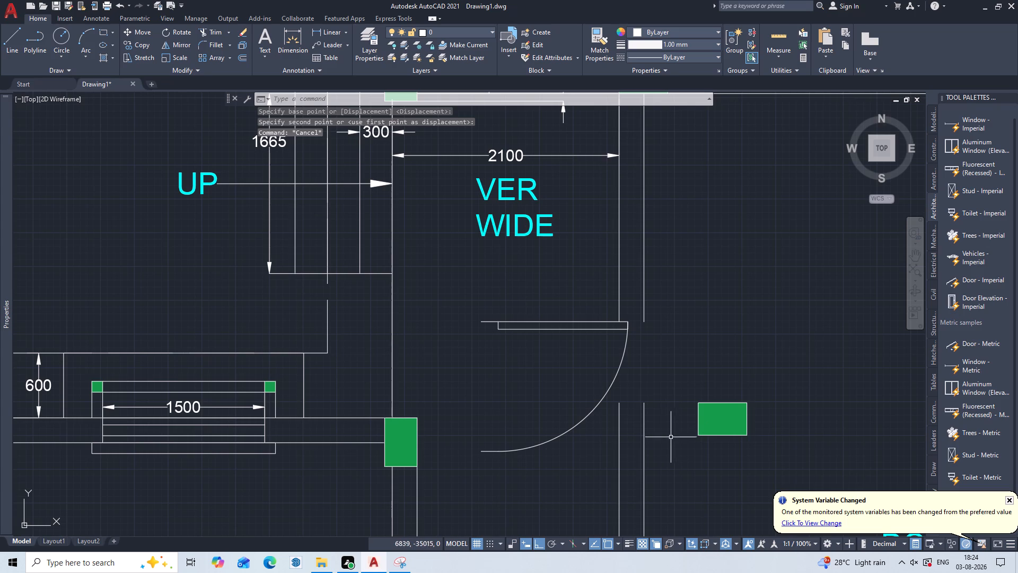
Move the 1200 door block by its lower jamb end onto the west-face end of the dormitory wall below the opening.
middle_click_drag(591, 436, 608, 321)
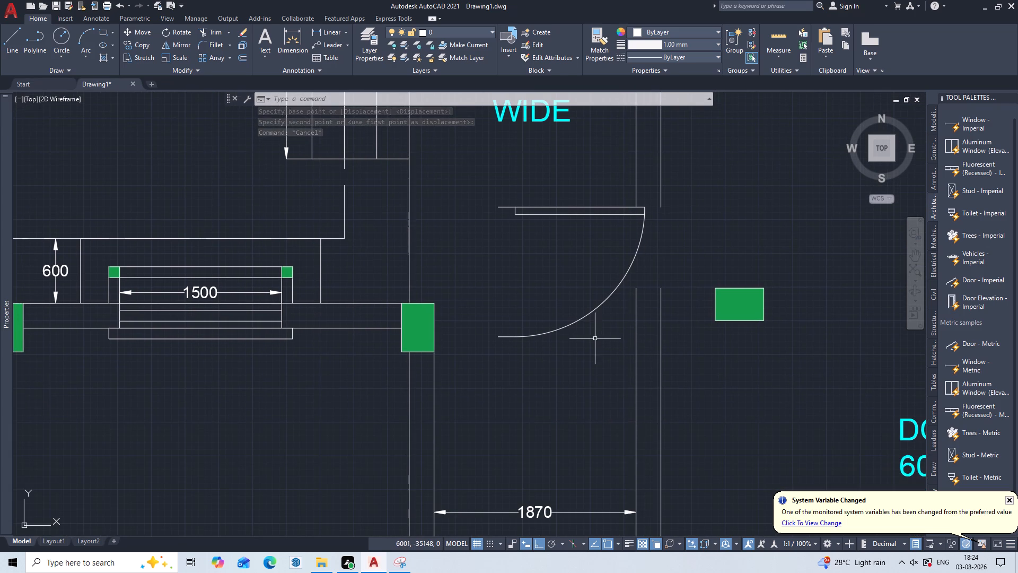
key("m")
key("Return")
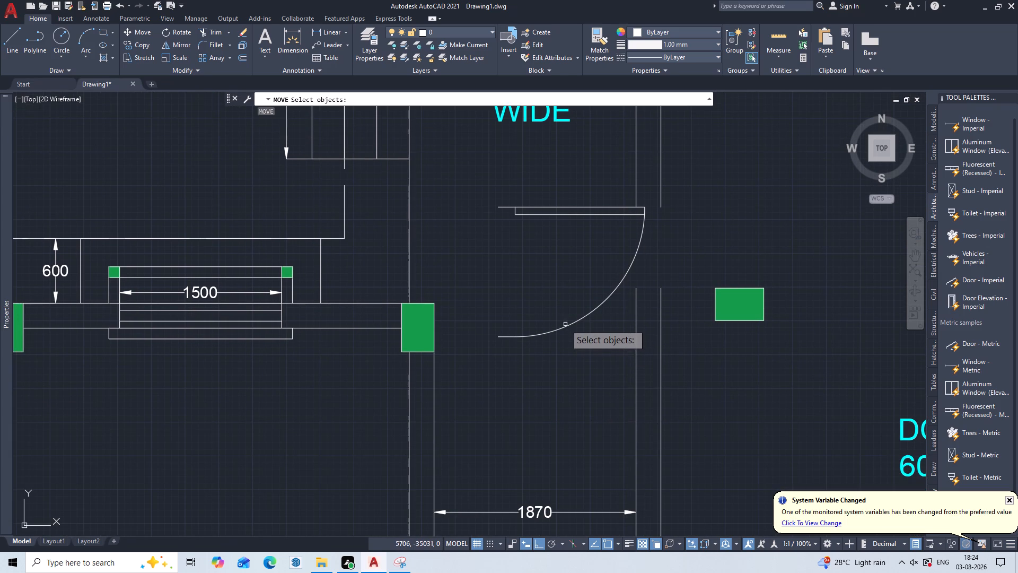
left_click(565, 324)
left_click(563, 338)
key("Return")
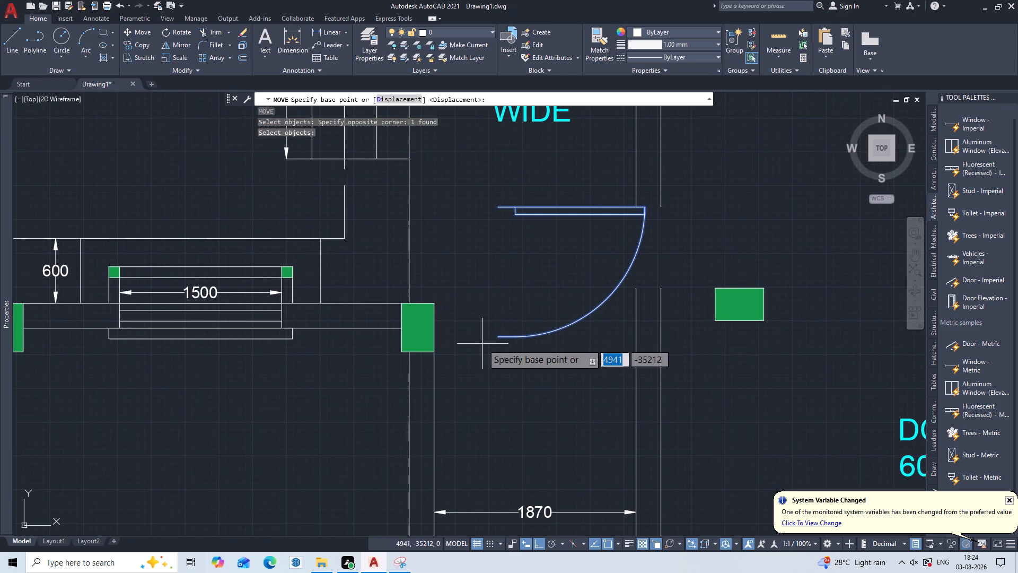
left_click(501, 335)
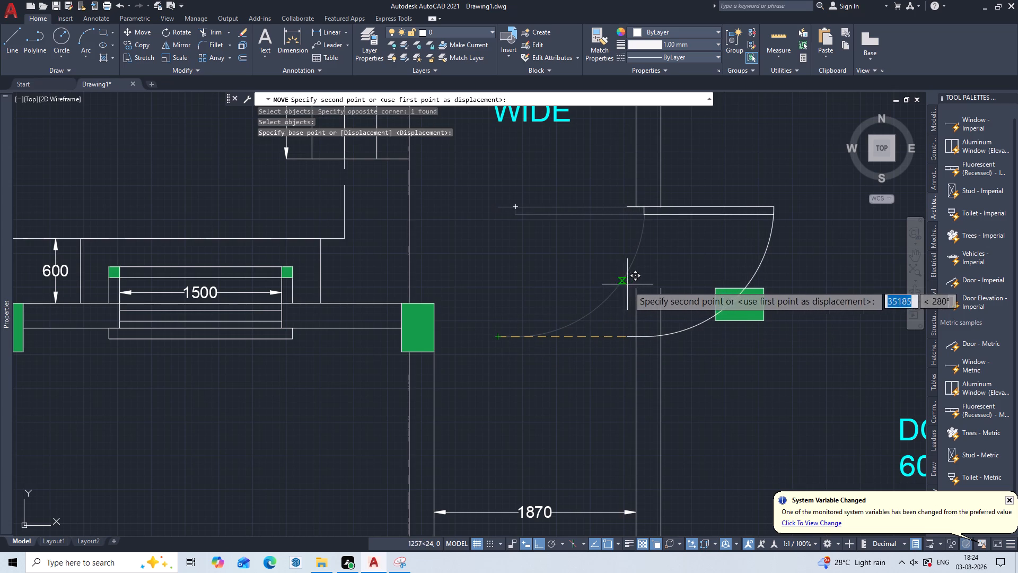
left_click(638, 286)
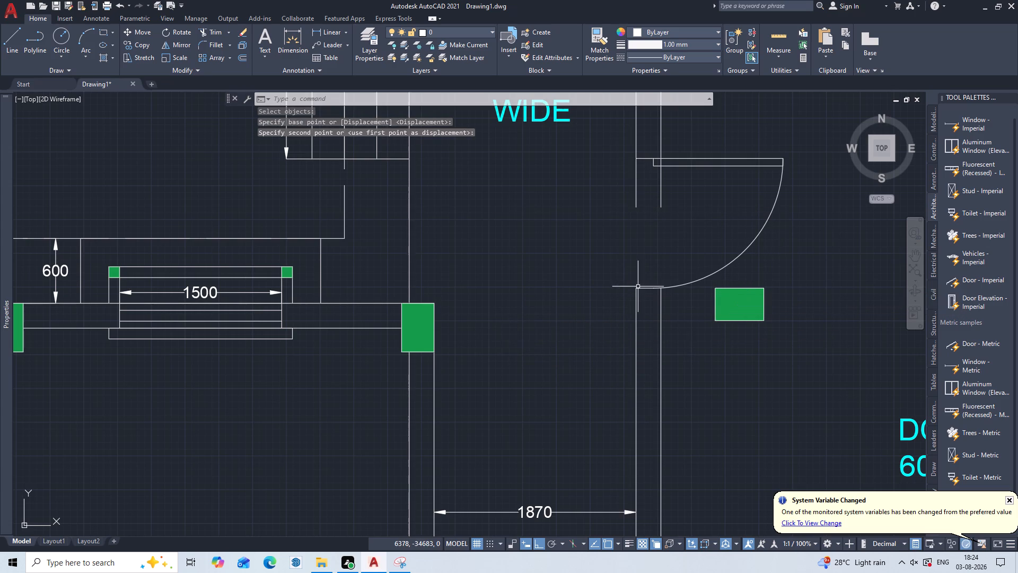
key("Escape")
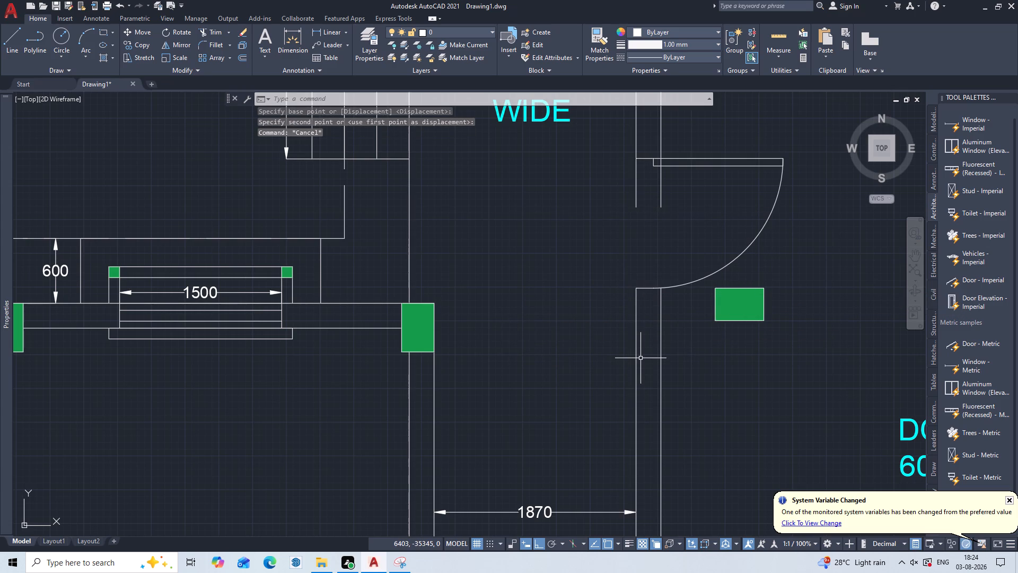
Trim both dormitory west wall lines that extend below the top edge of the enlarged door into its opening.
type("TR")
key("Return")
left_click_drag(672, 178, 671, 178)
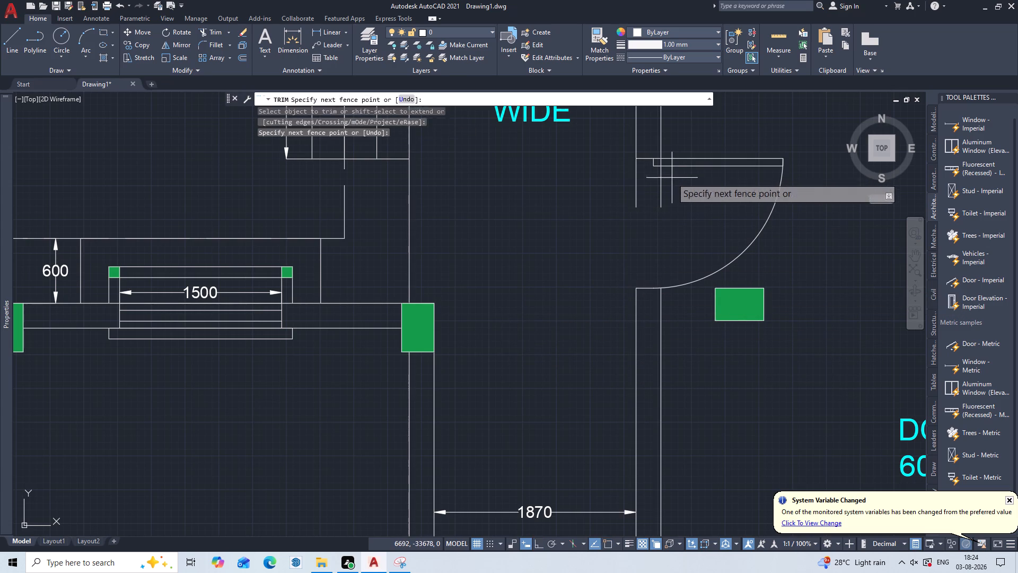
left_click_drag(671, 178, 659, 181)
left_click(627, 196)
left_click_drag(638, 194, 645, 193)
scroll(666, 174, "up", 2)
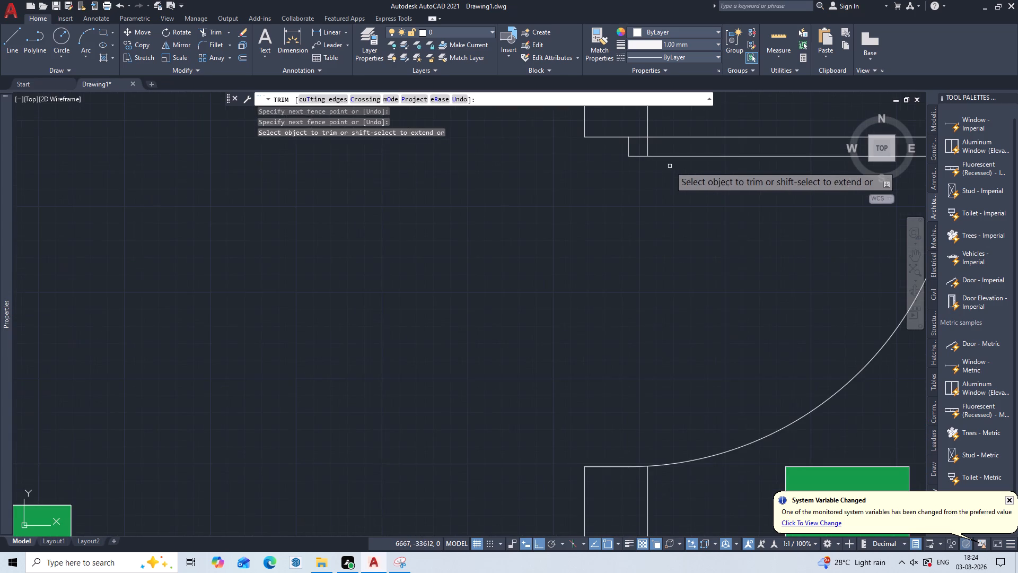
middle_click_drag(667, 179, 643, 269)
left_click(614, 235)
left_click(637, 232)
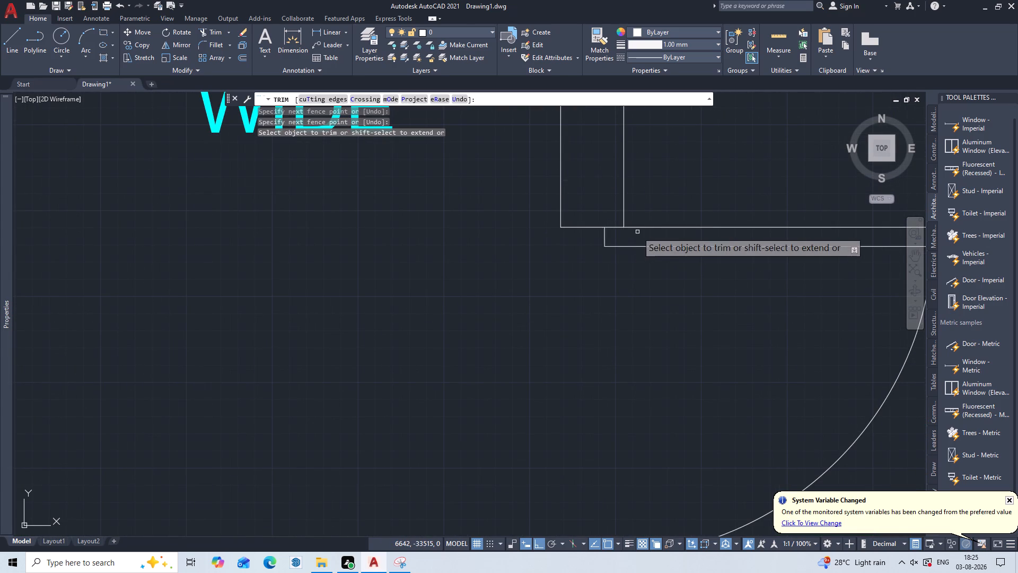
scroll(651, 221, "down", 2)
middle_click_drag(636, 271, 611, 221)
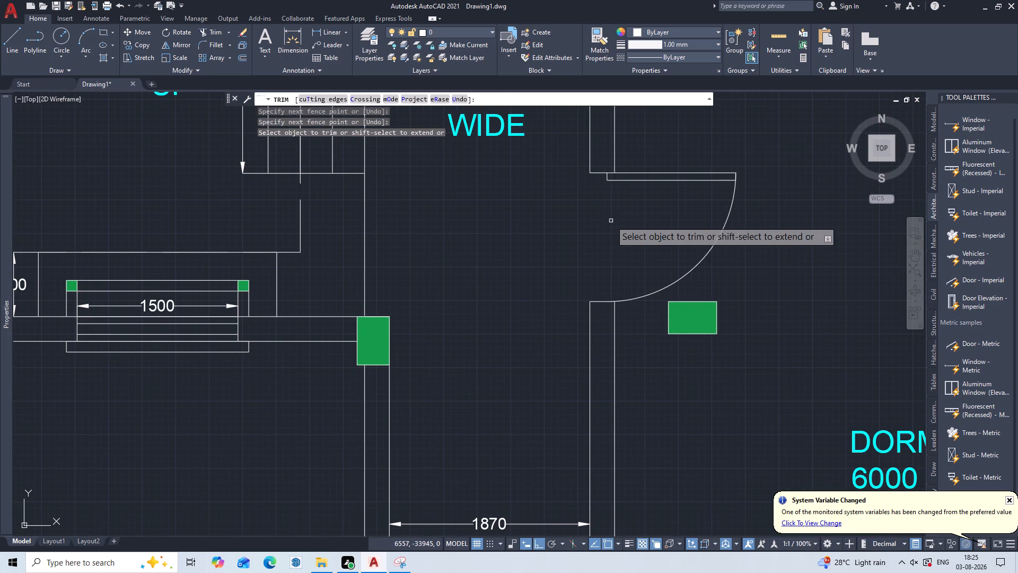
key("Escape")
Move the green column by its northwest corner back onto the west-face end of the dormitory wall below the 1200 door.
key("m")
key("Return")
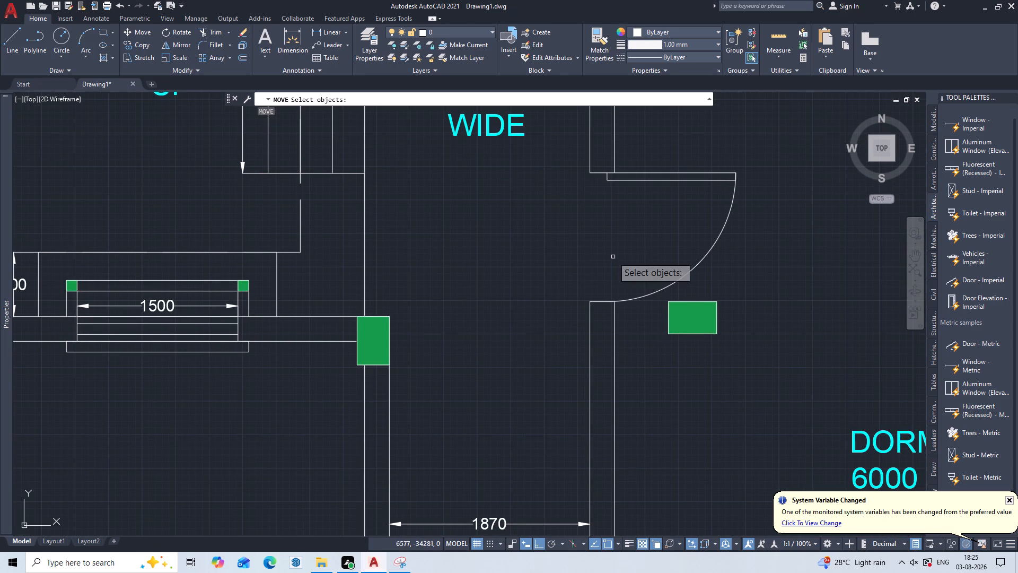
left_click(699, 308)
key("Return")
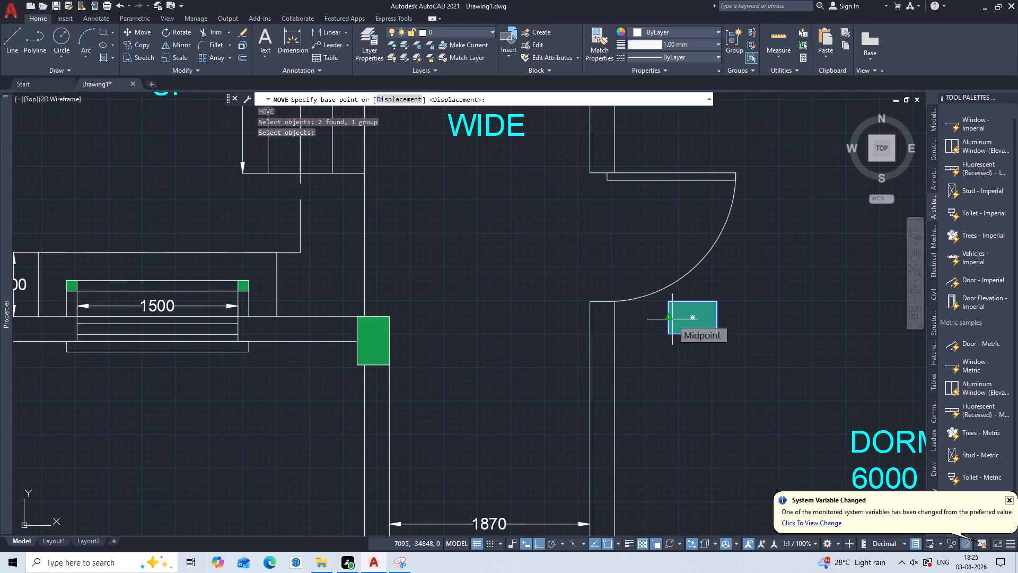
left_click(665, 305)
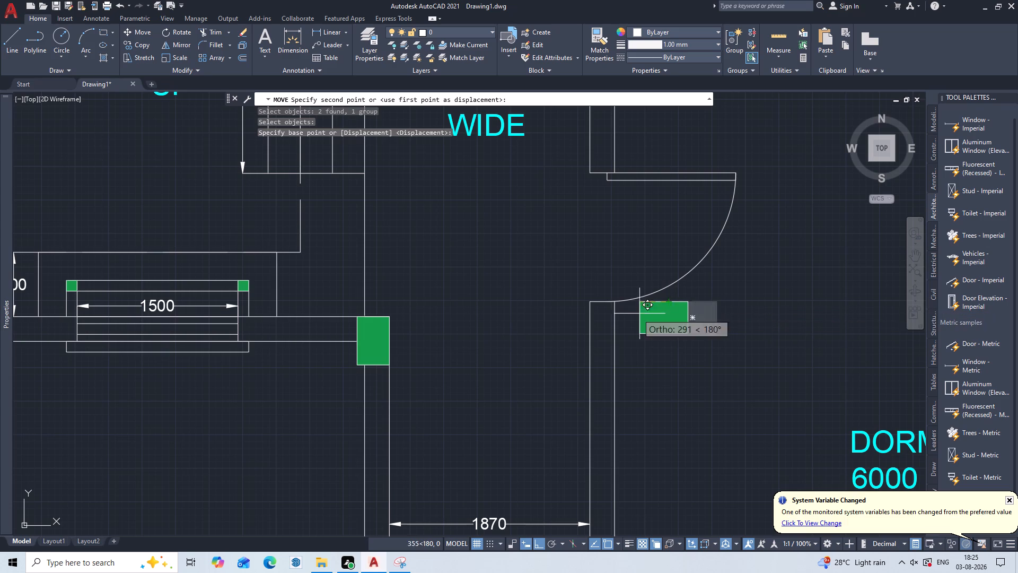
left_click(589, 303)
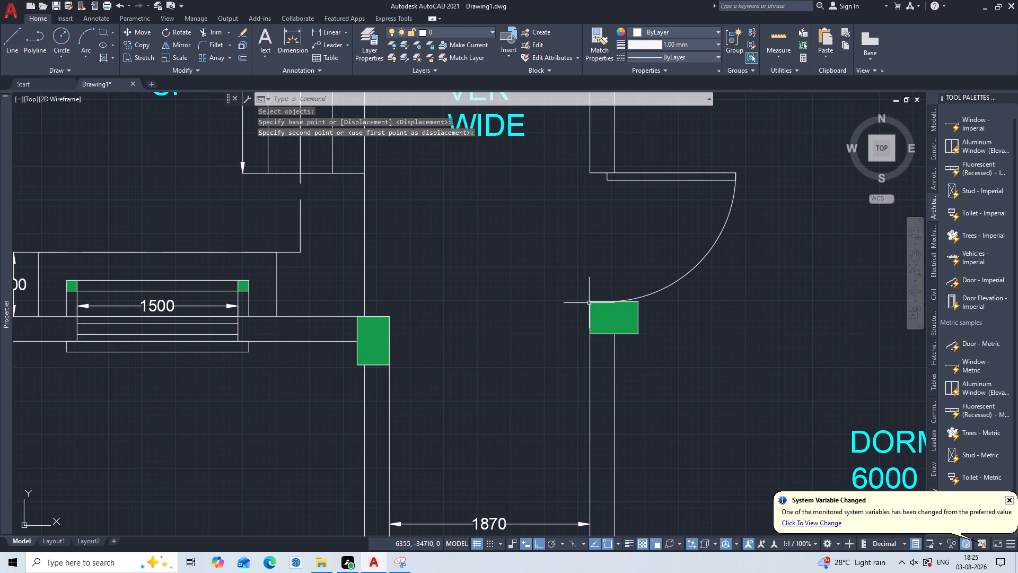
key("Escape")
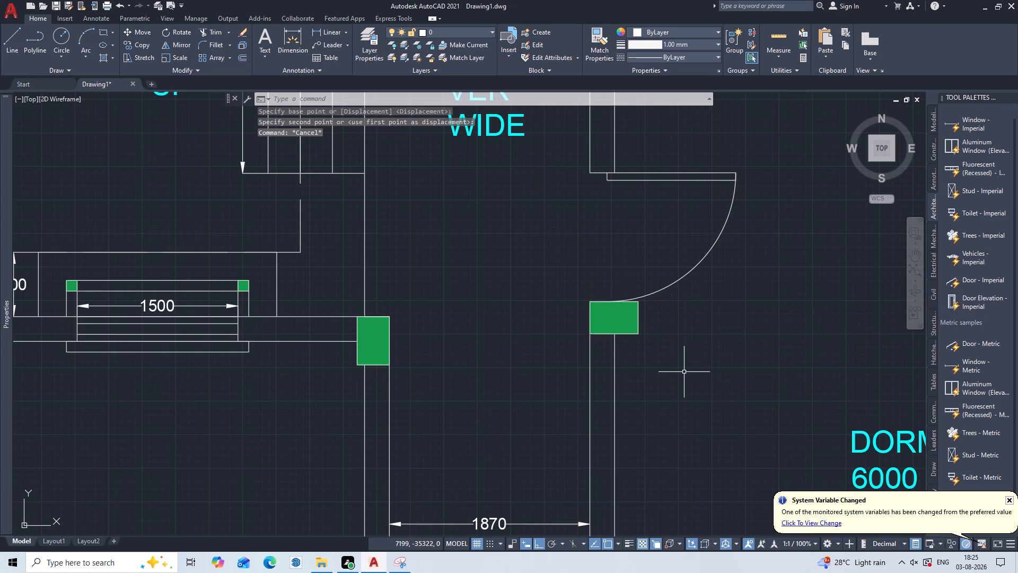
Measure the opening width of the dormitory west wall door just north of the middle column.
scroll(684, 372, "down", 2)
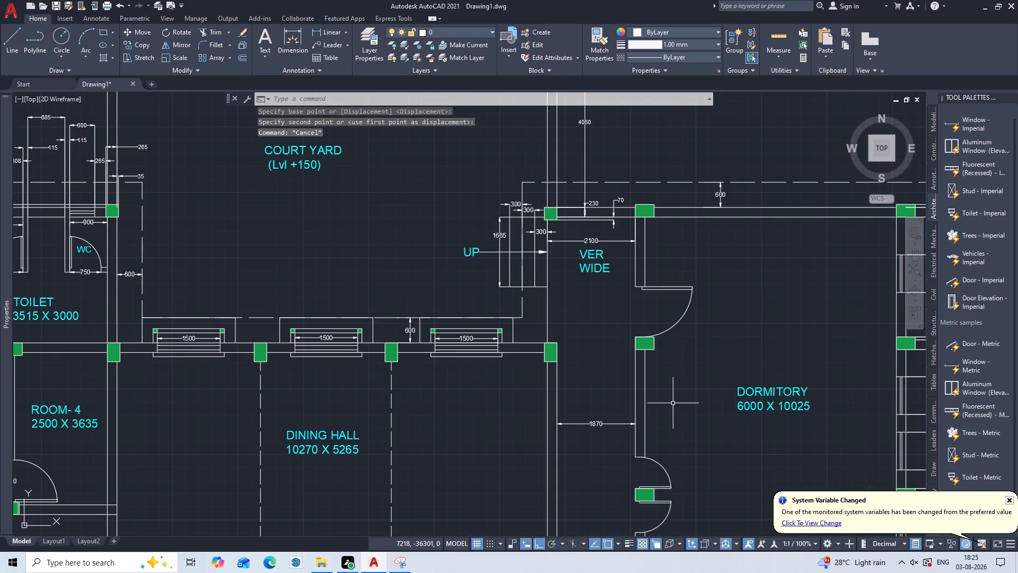
middle_click_drag(673, 403, 631, 283)
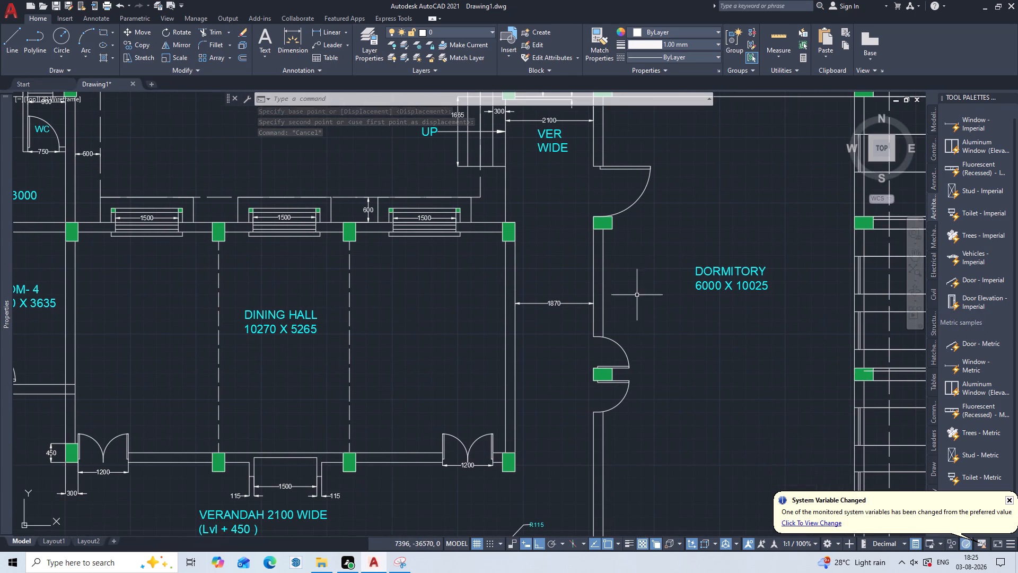
middle_click_drag(532, 386, 657, 274)
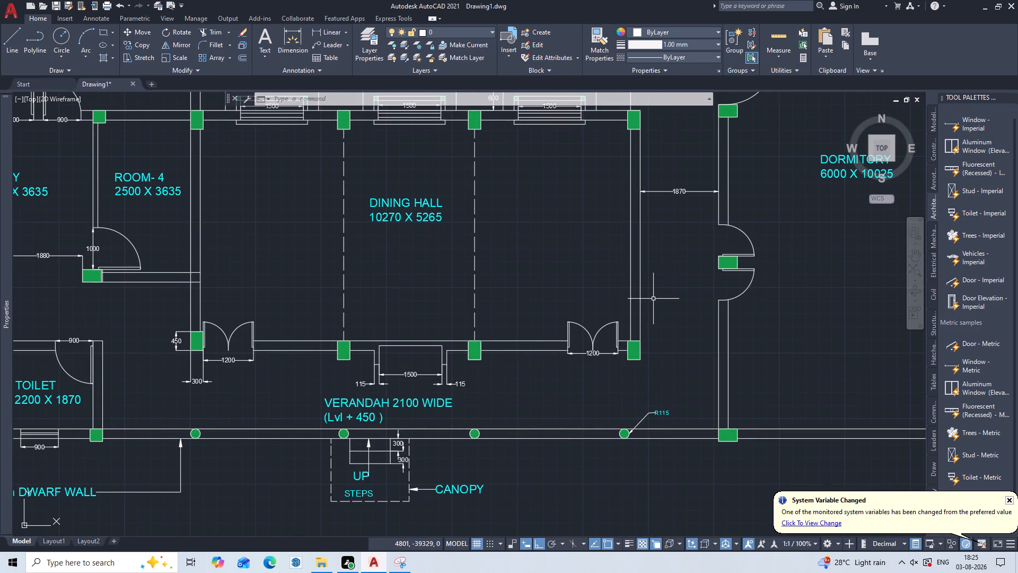
middle_click_drag(709, 282, 572, 368)
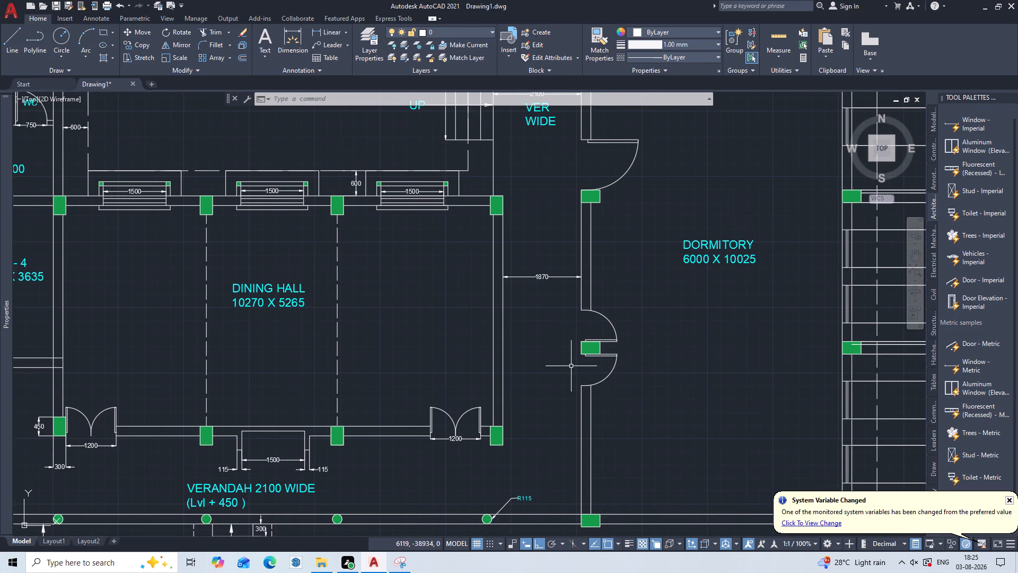
scroll(595, 317, "up", 2)
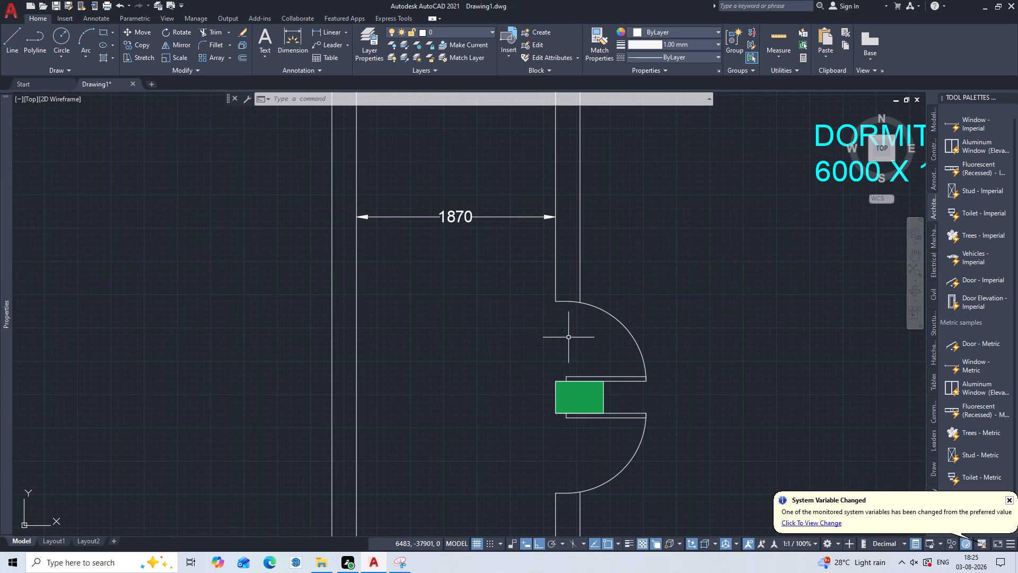
key("d")
type("LI")
key("Return")
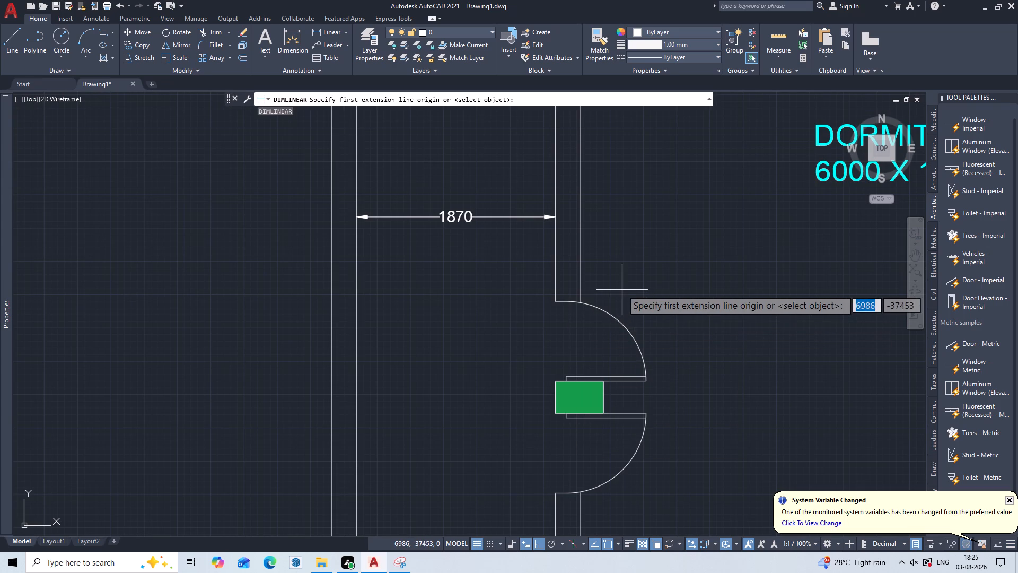
left_click(554, 301)
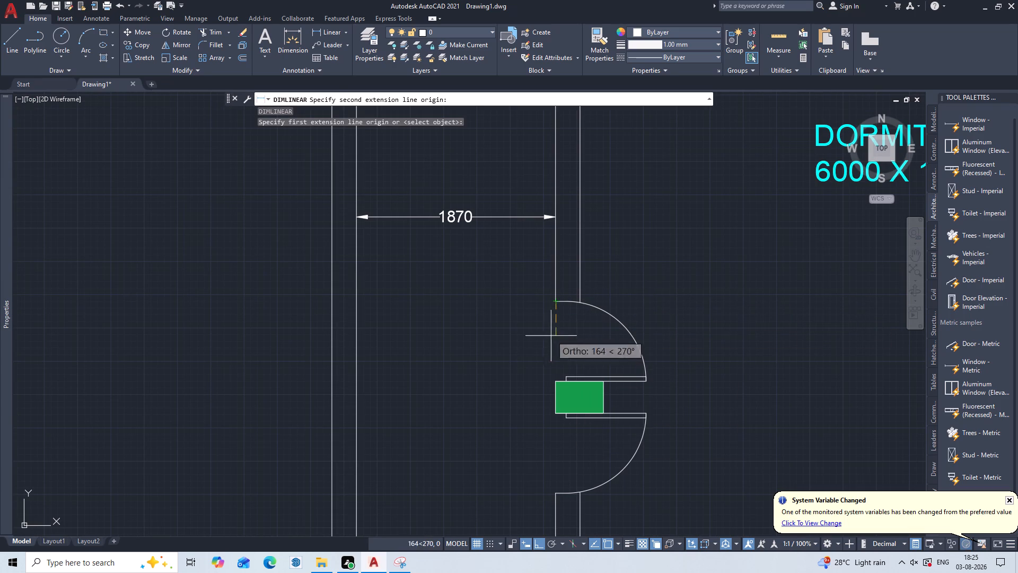
left_click(555, 382)
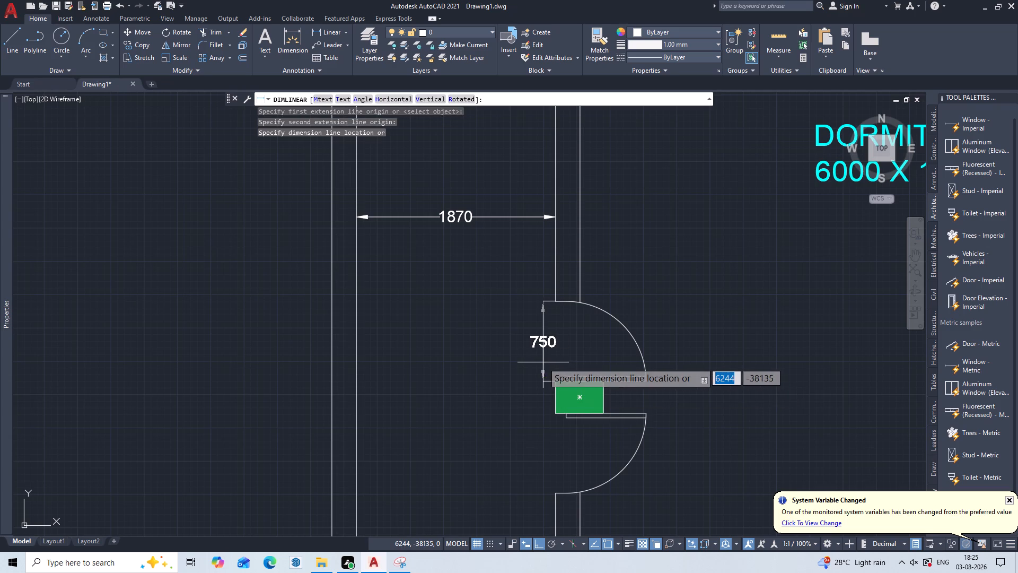
key("Escape")
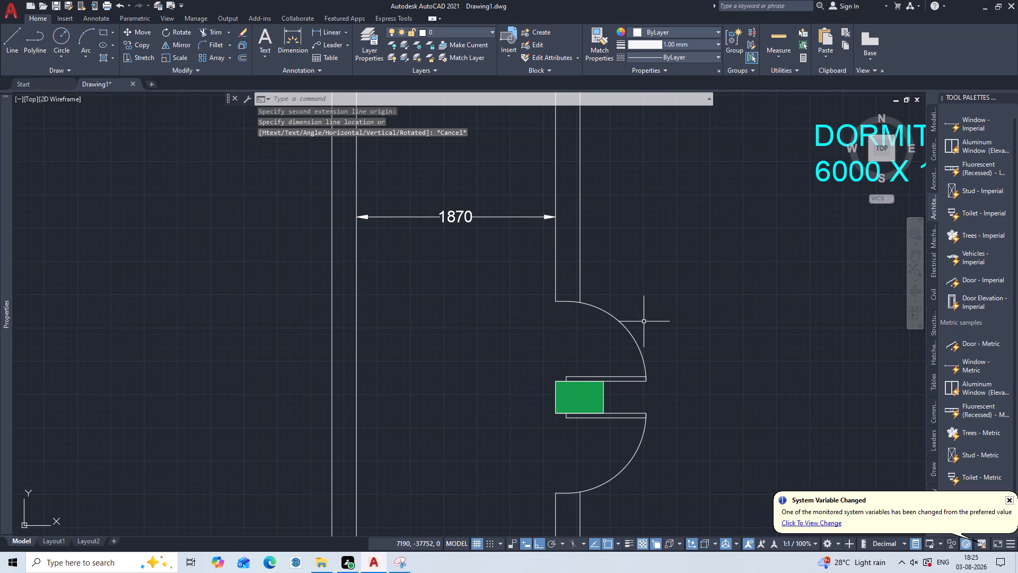
Move the door block north of the dormitory west wall's middle column straight east, clear of the wall.
left_click(644, 322)
left_click(599, 361)
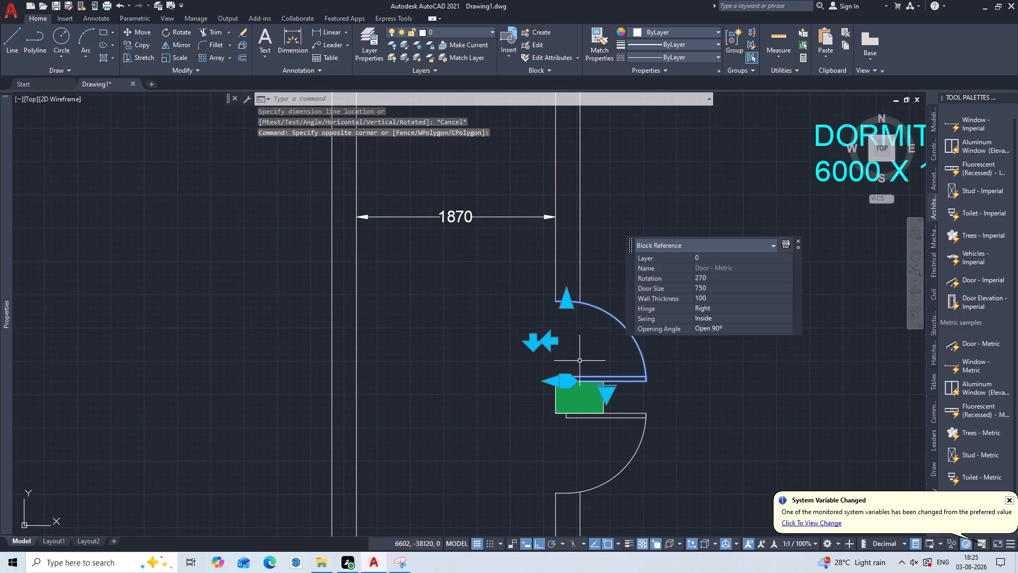
key("m")
key("Return")
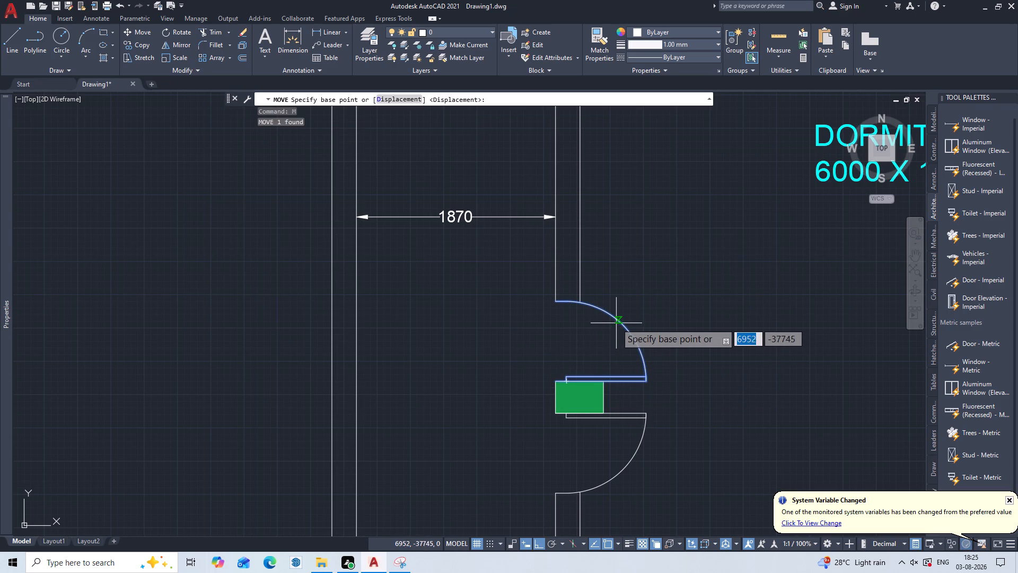
left_click(618, 321)
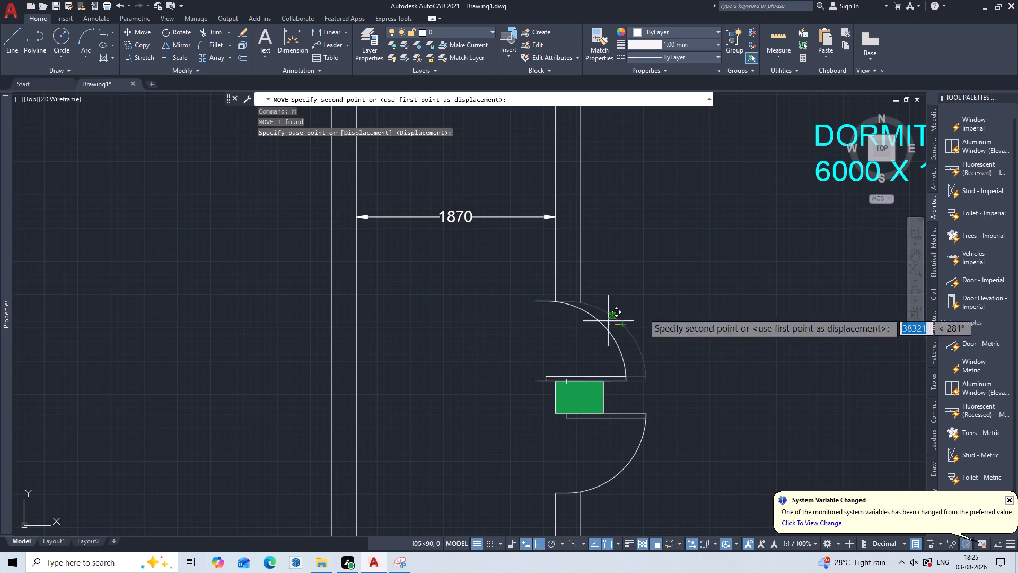
left_click(774, 294)
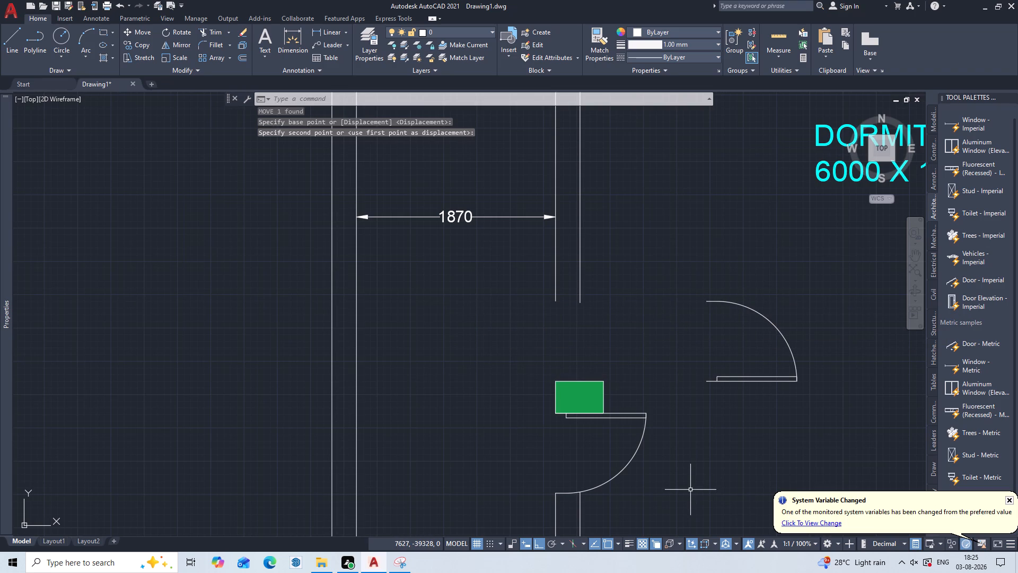
Move the door block south of the middle column straight east, clear of the dormitory's west wall.
key("m")
key("Return")
left_click_drag(675, 425, 663, 428)
left_click(627, 478)
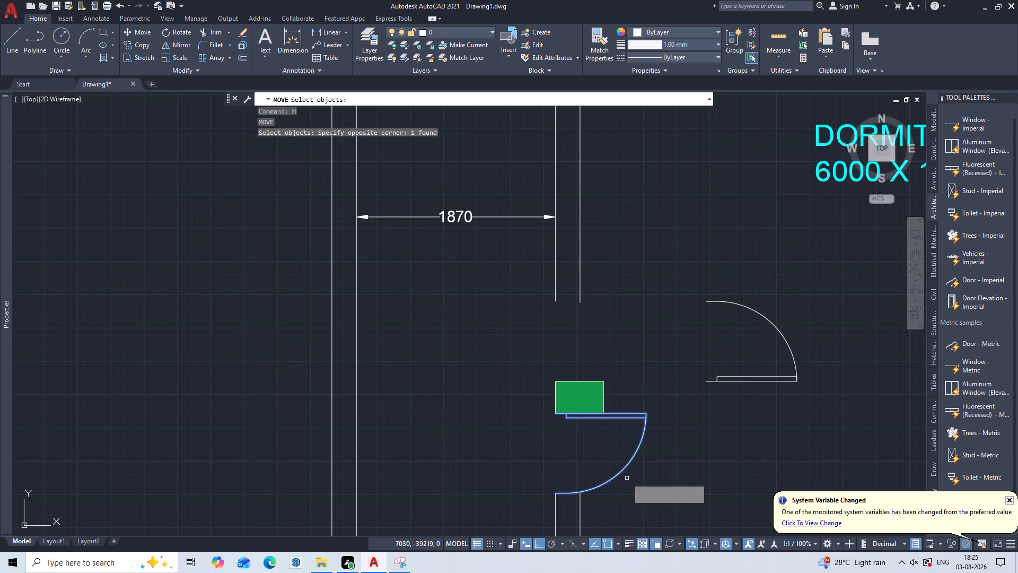
key("Return")
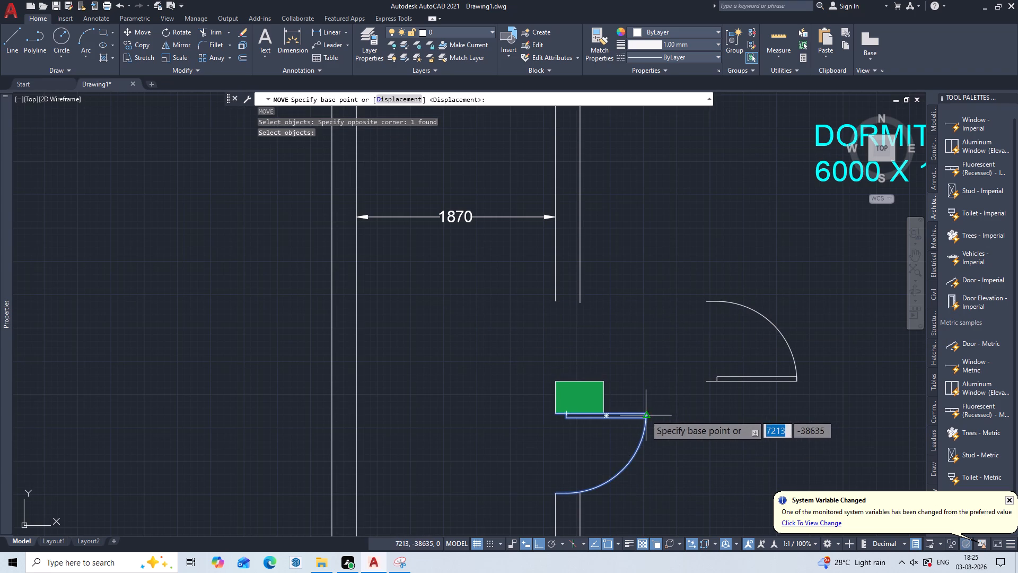
left_click(645, 415)
left_click(771, 418)
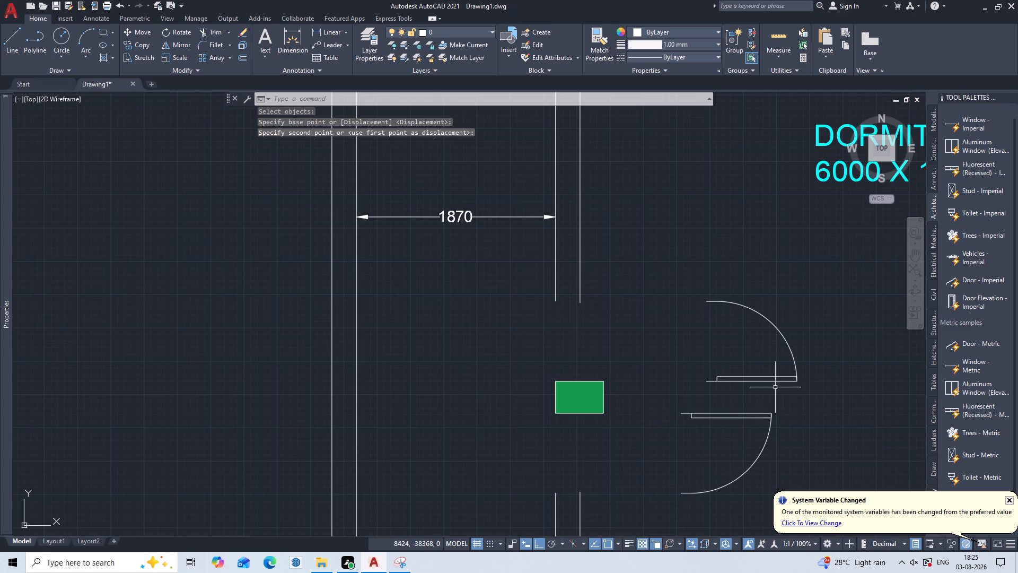
Move the displaced northern door block straight north, away from the southern door block.
key("m")
key("Return")
left_click(763, 378)
key("Return")
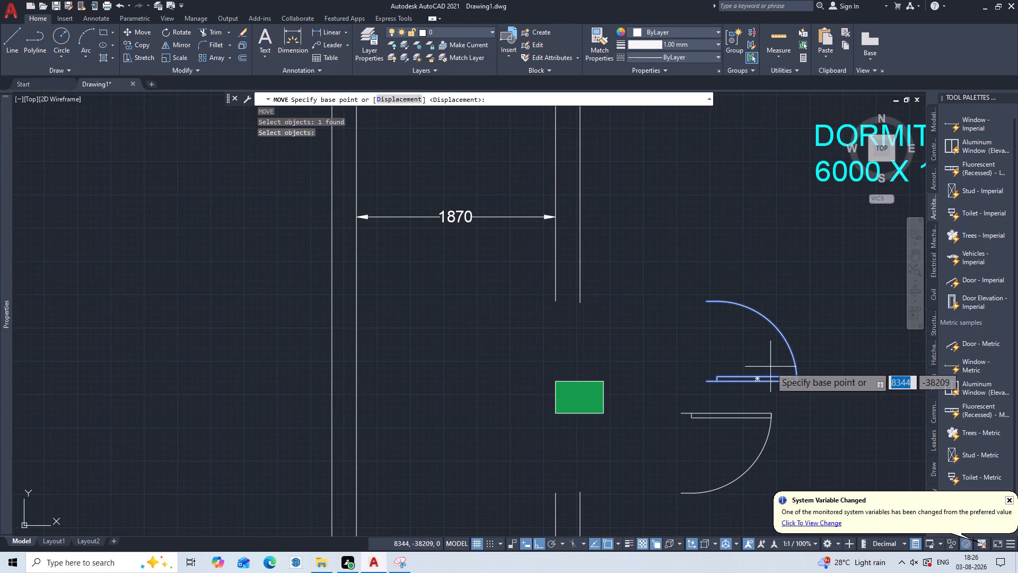
left_click_drag(771, 325, 769, 317)
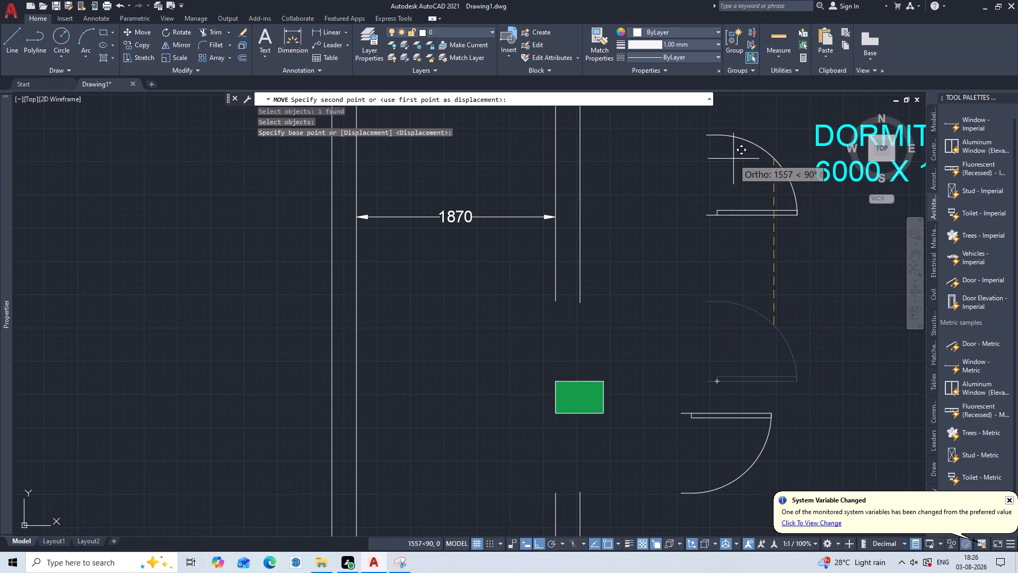
left_click(731, 172)
key("Escape")
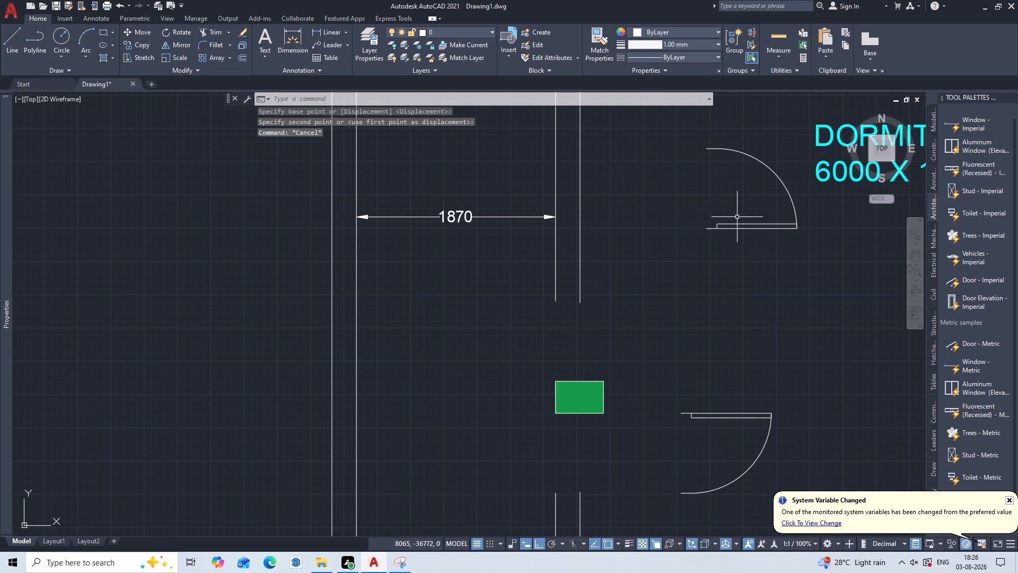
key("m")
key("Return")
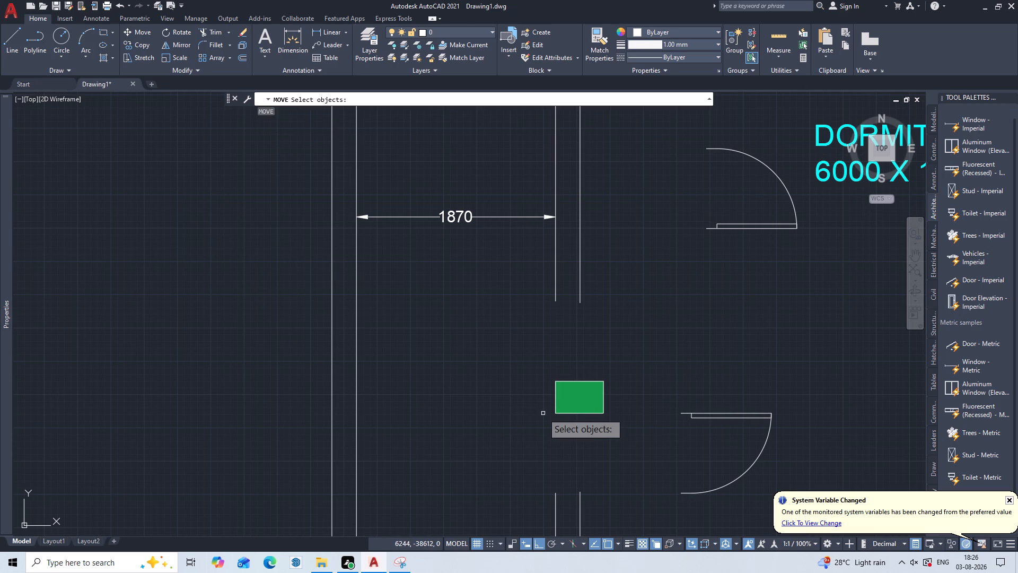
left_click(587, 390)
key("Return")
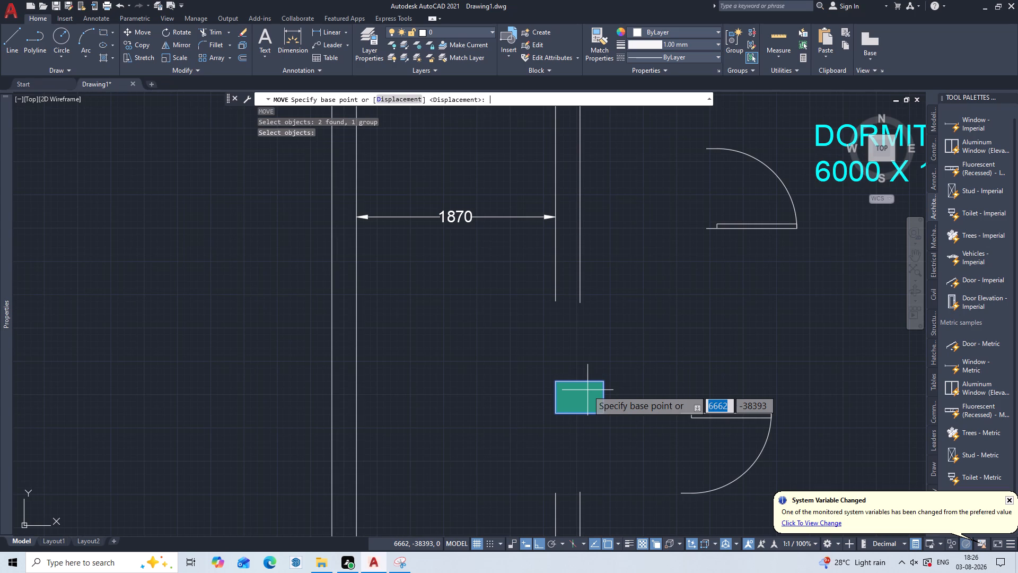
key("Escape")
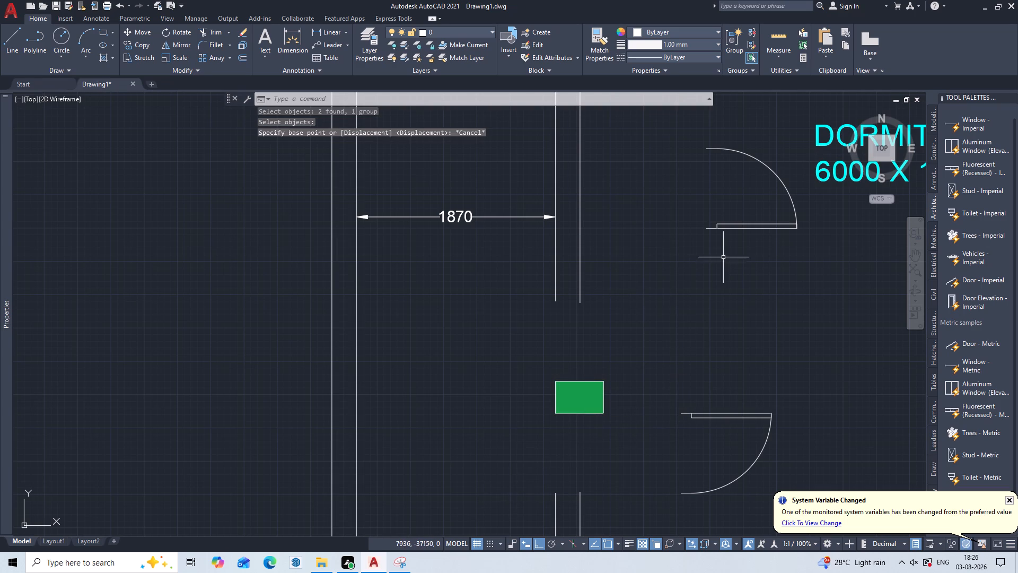
Examine the dormitory's west wall openings and columns, along with the column and window layout on its east wall.
scroll(722, 292, "down", 1)
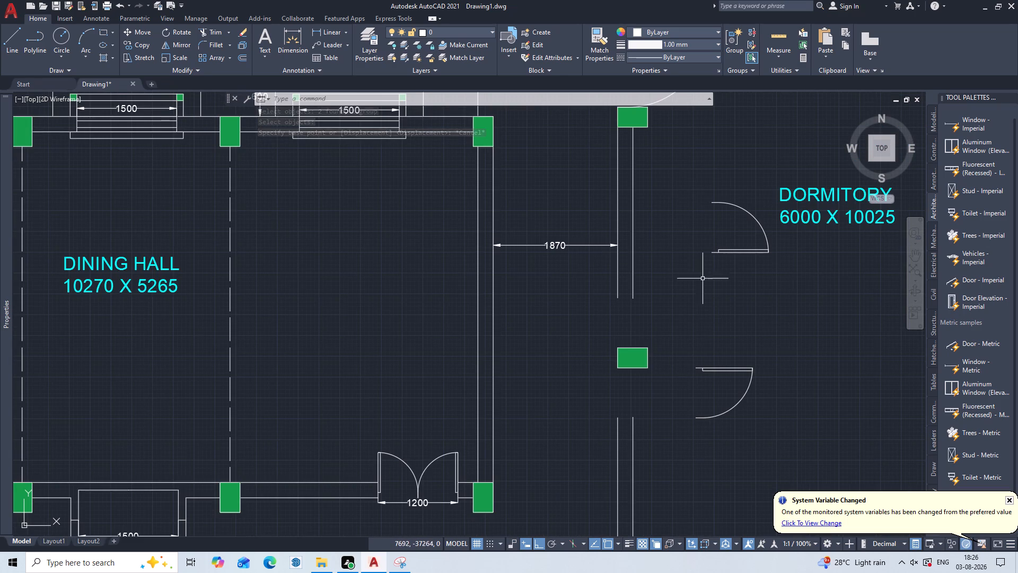
middle_click_drag(698, 268, 506, 305)
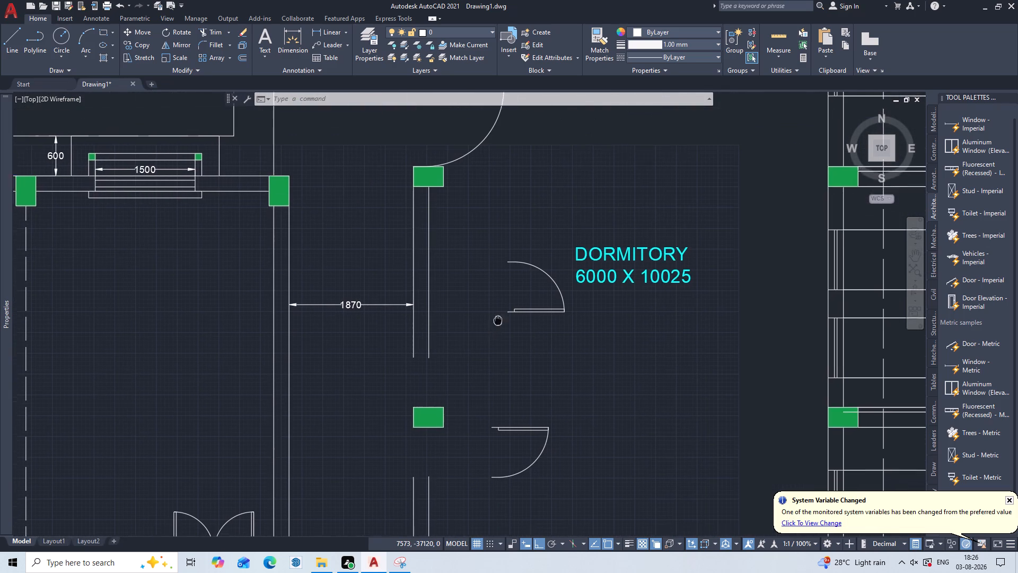
middle_click_drag(506, 305, 522, 281)
scroll(522, 280, "down", 2)
scroll(538, 298, "up", 1)
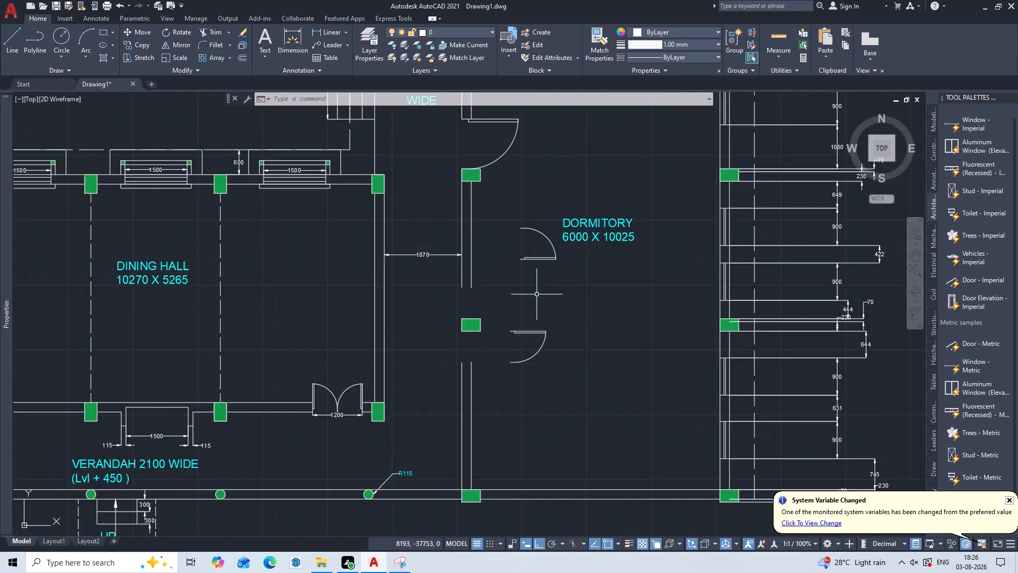
scroll(537, 294, "up", 1)
middle_click_drag(534, 290, 573, 375)
scroll(593, 348, "down", 1)
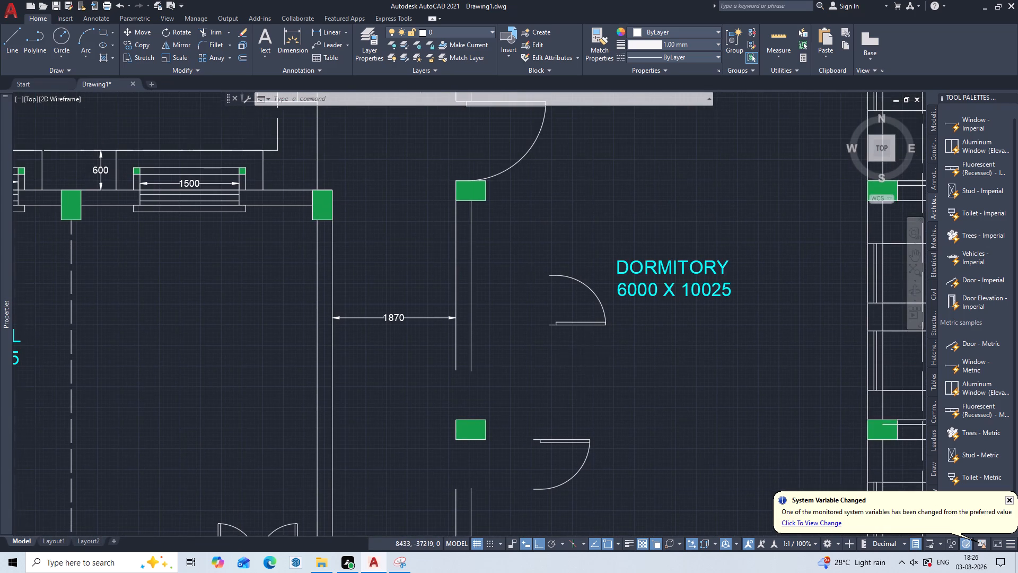
scroll(593, 348, "down", 1)
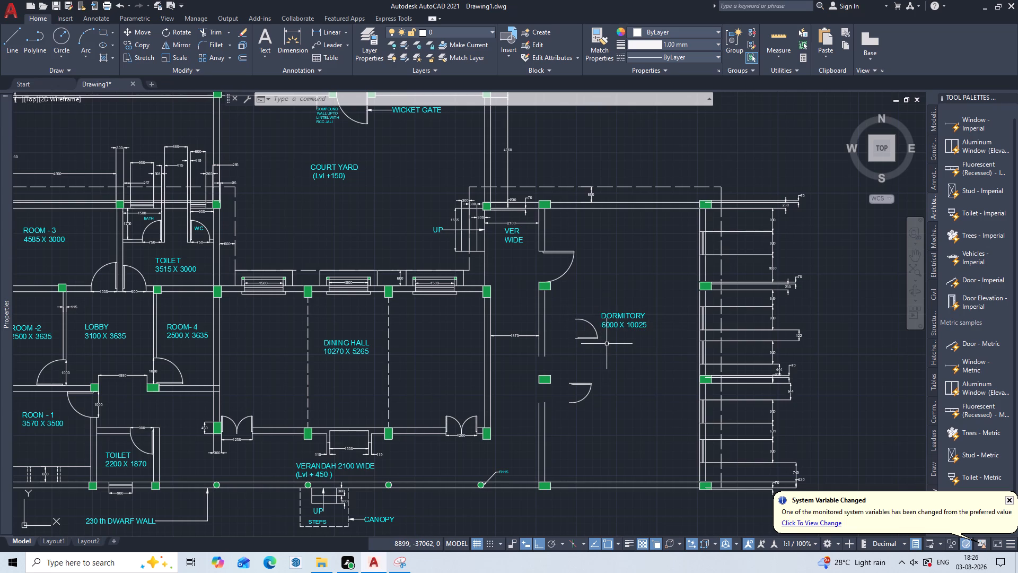
scroll(647, 261, "up", 2)
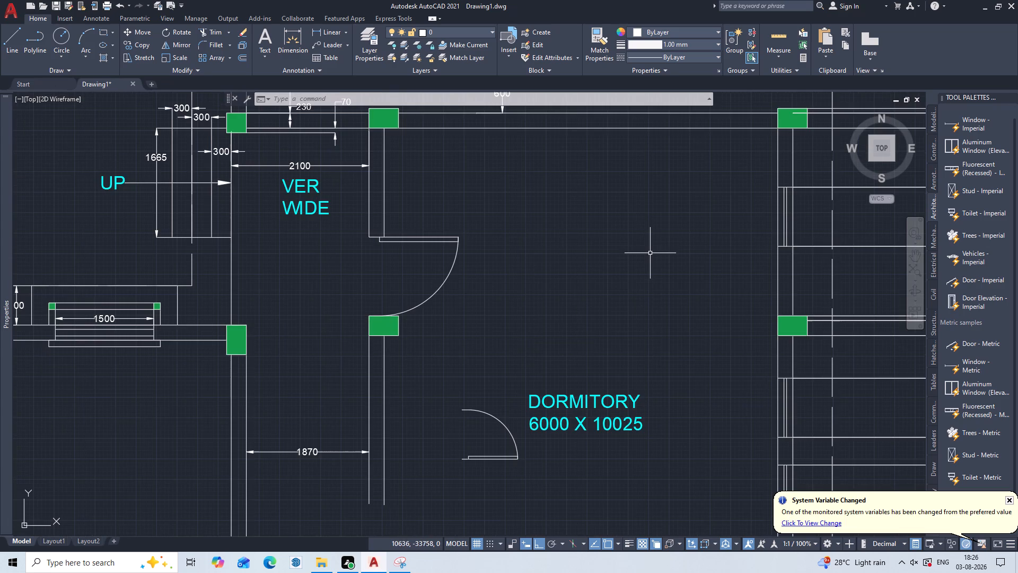
middle_click_drag(645, 256, 441, 328)
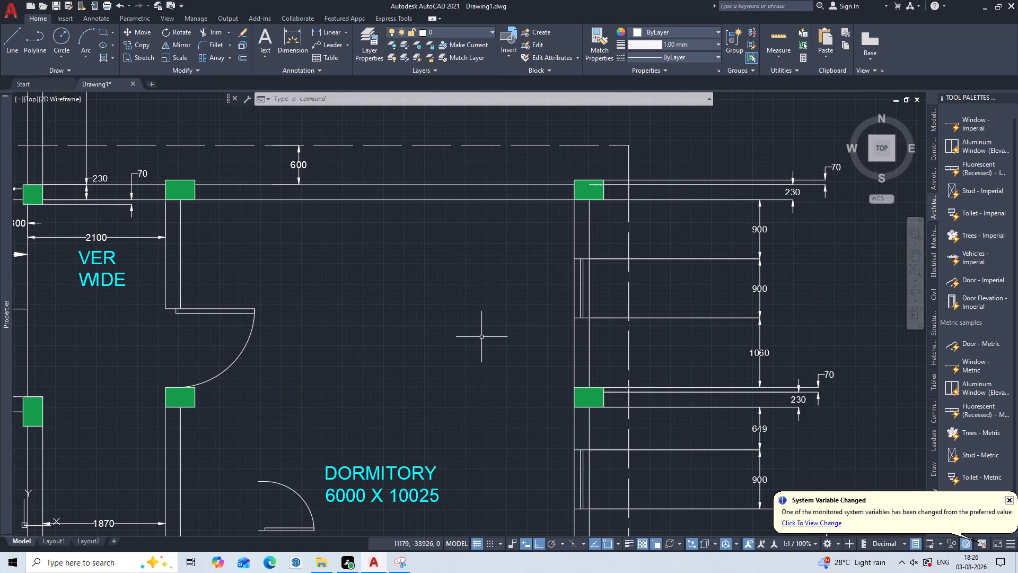
Scale the door block north of the dormitory west wall's middle column by reference, from its hinge corner, to a 1200 opening.
scroll(532, 361, "down", 2)
middle_click_drag(532, 363, 767, 147)
scroll(604, 244, "up", 2)
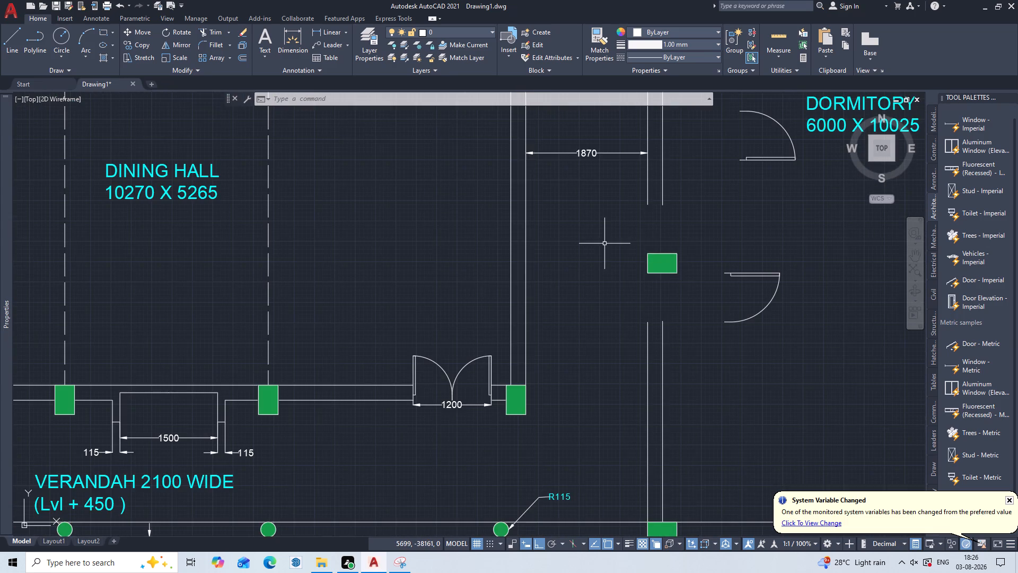
middle_click_drag(604, 244, 573, 288)
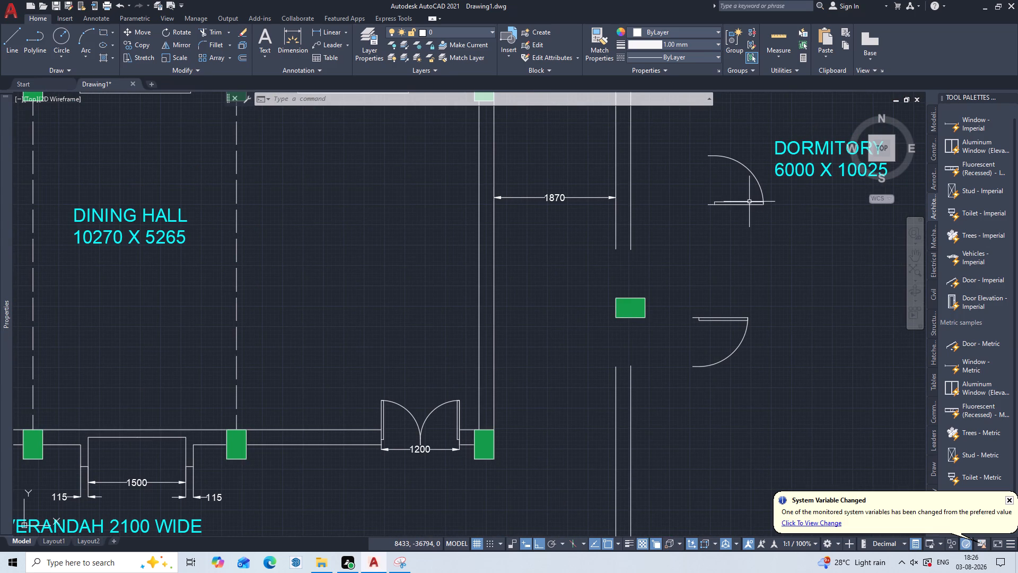
type("SC")
key("Return")
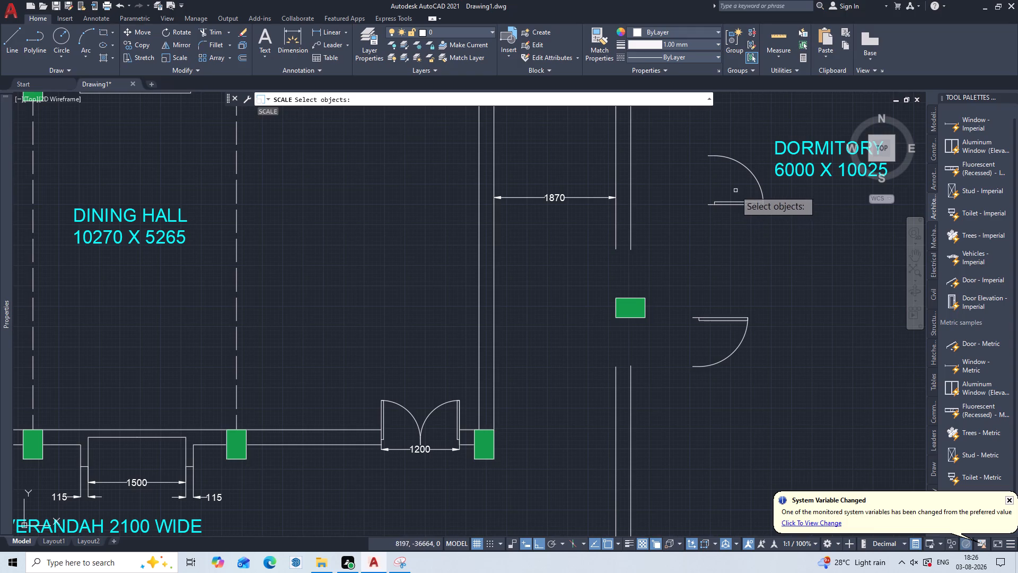
left_click(735, 190)
left_click(714, 235)
key("Return")
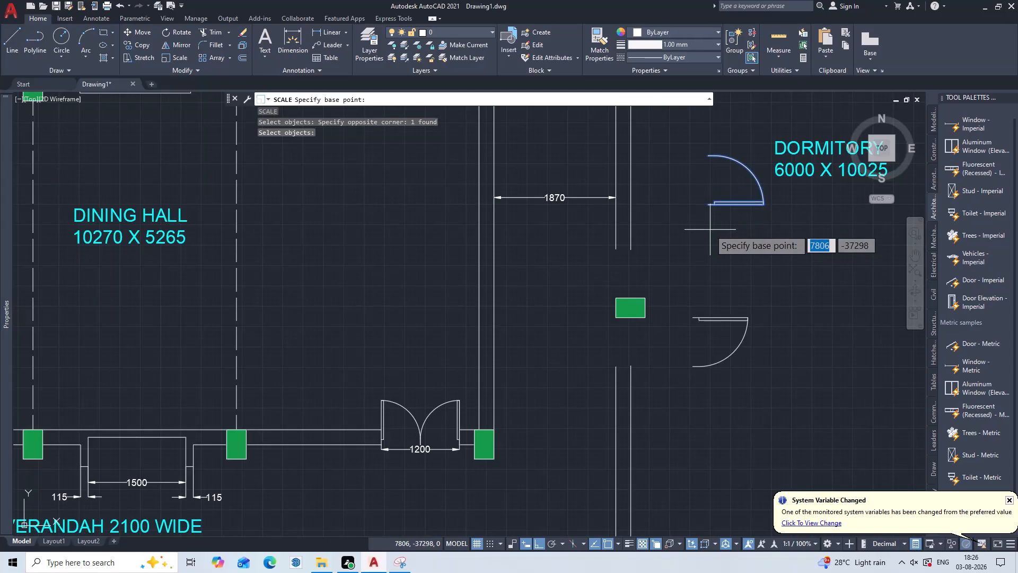
left_click(707, 202)
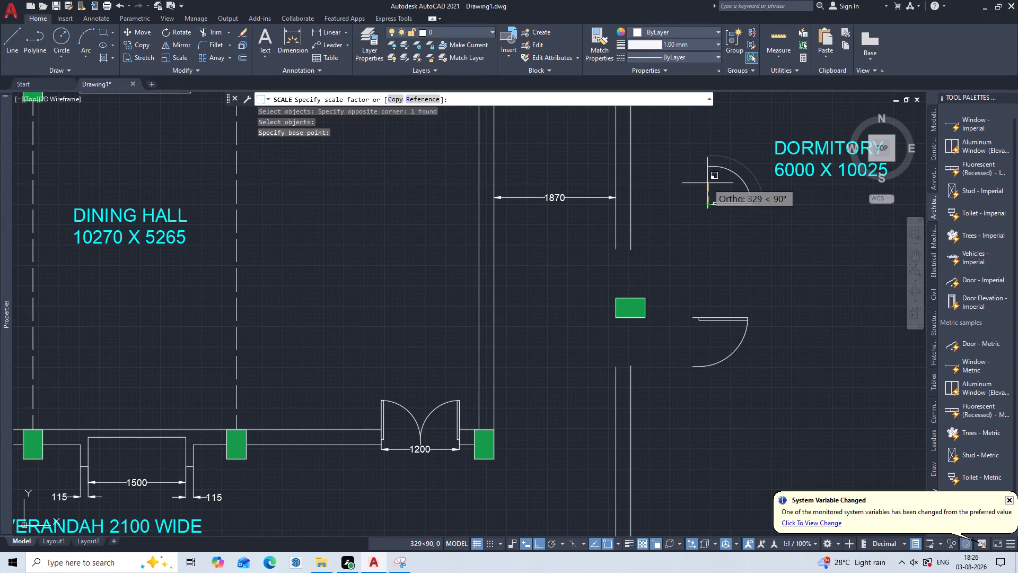
key("r")
key("Return")
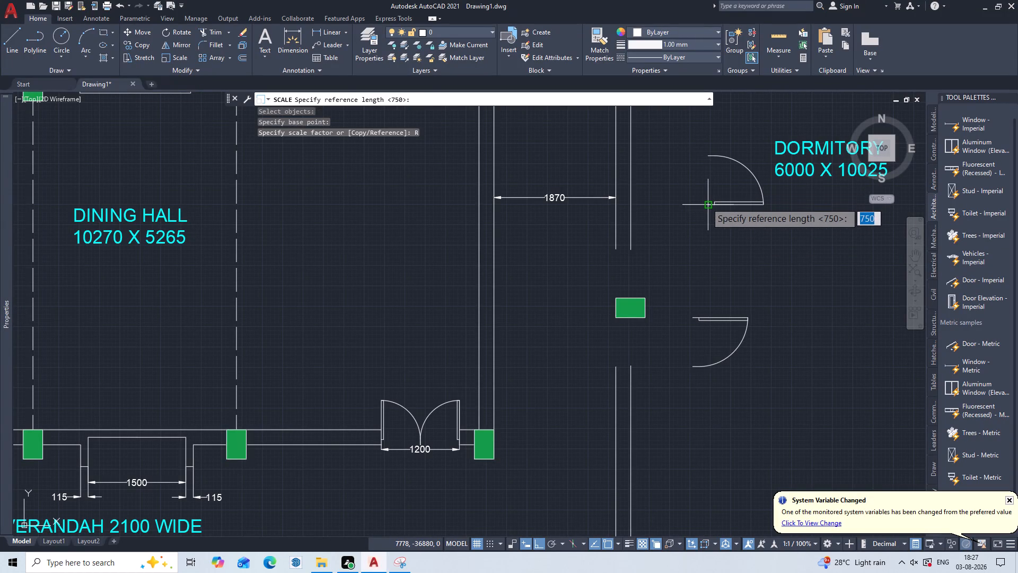
left_click(706, 203)
left_click(705, 158)
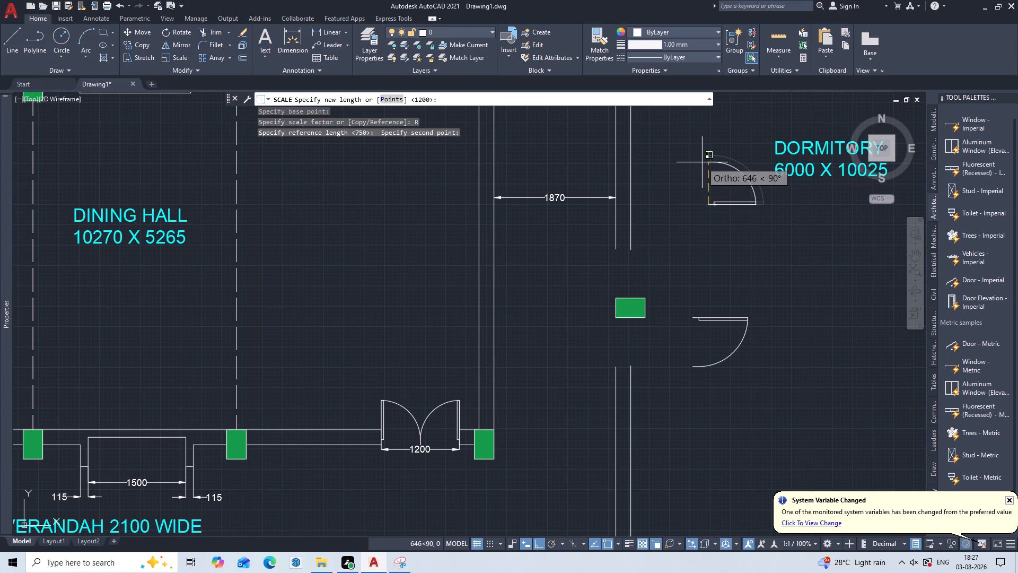
key("1")
key("2")
key("0")
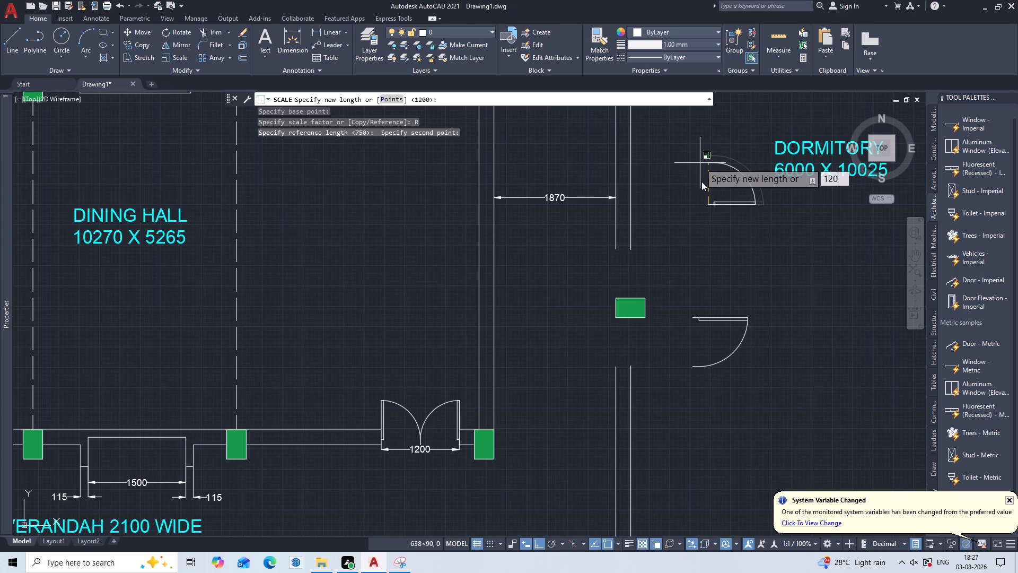
key("0")
key("Return")
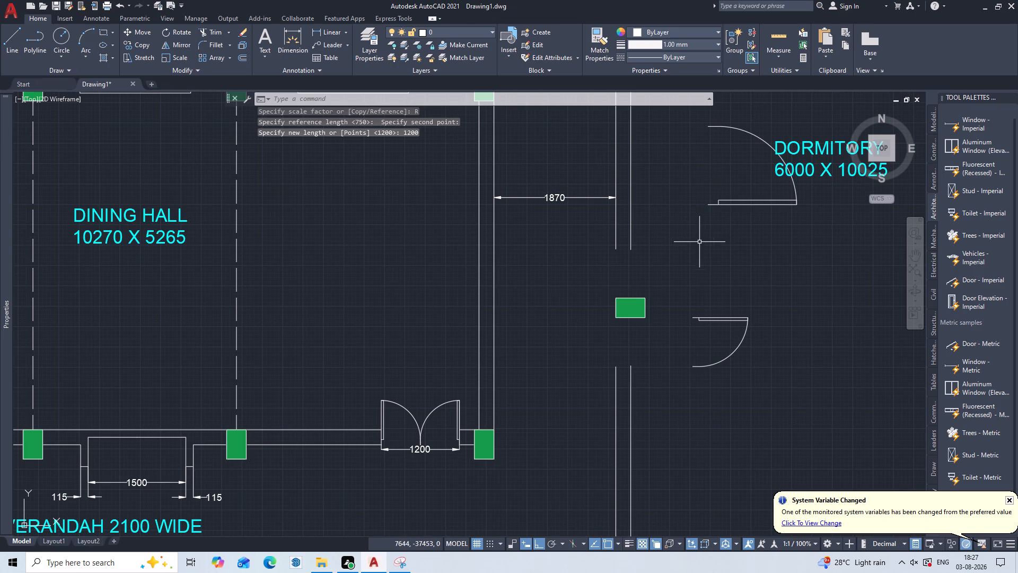
Move the enlarged northern door block by its hinge corner onto the north-west corner of the middle column.
key("m")
key("Return")
left_click(750, 187)
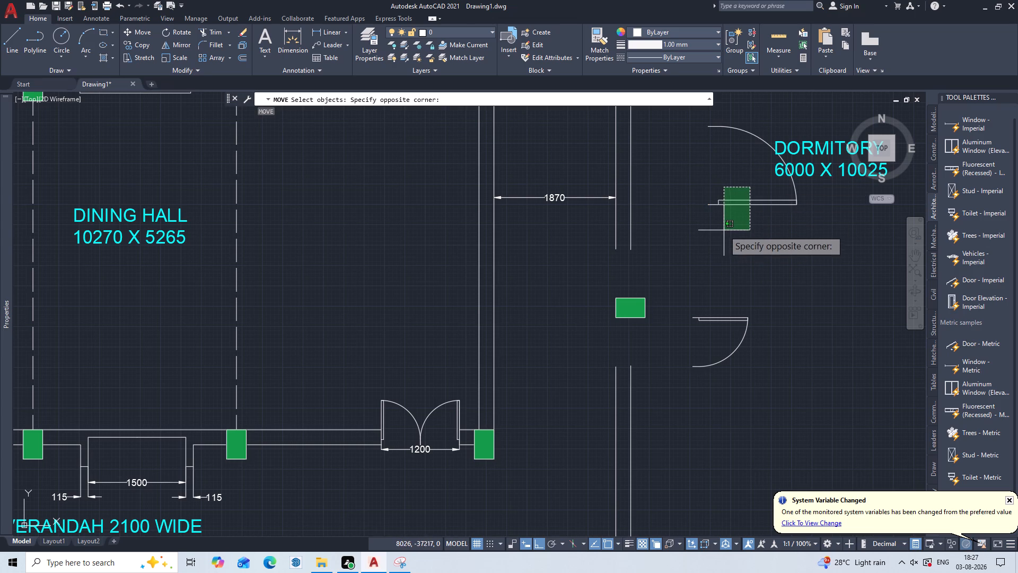
left_click(720, 238)
key("Return")
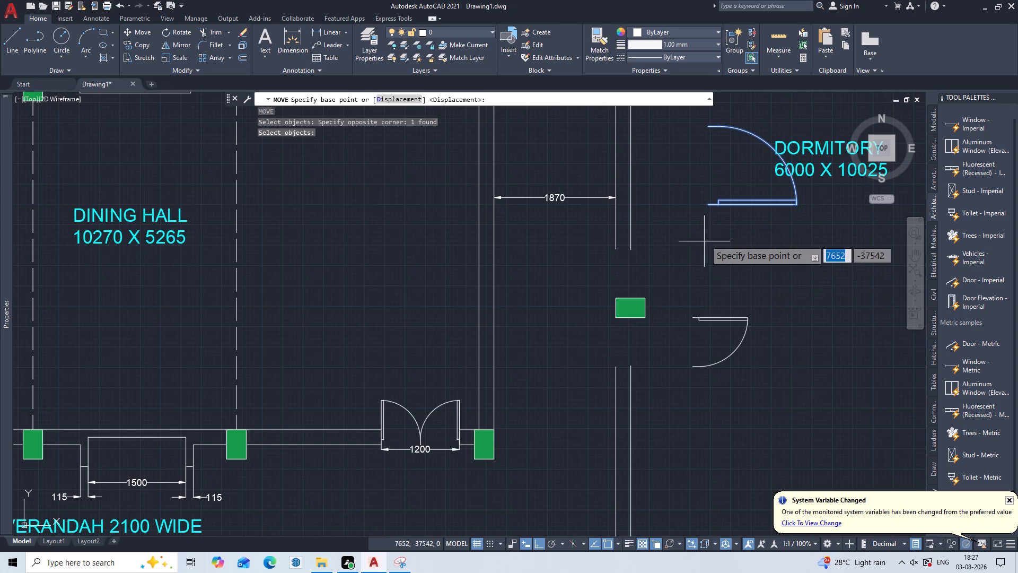
left_click(708, 204)
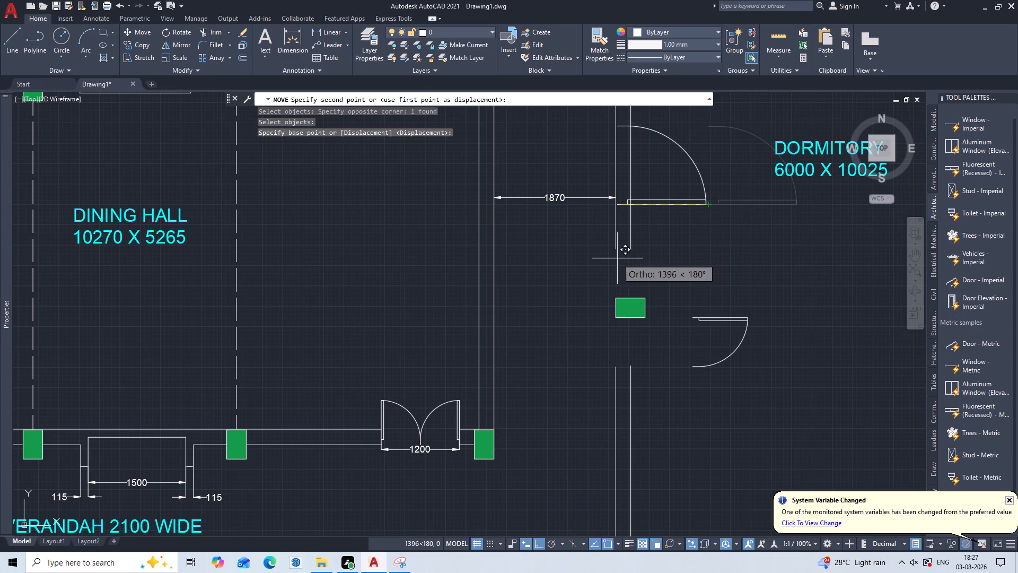
left_click(613, 298)
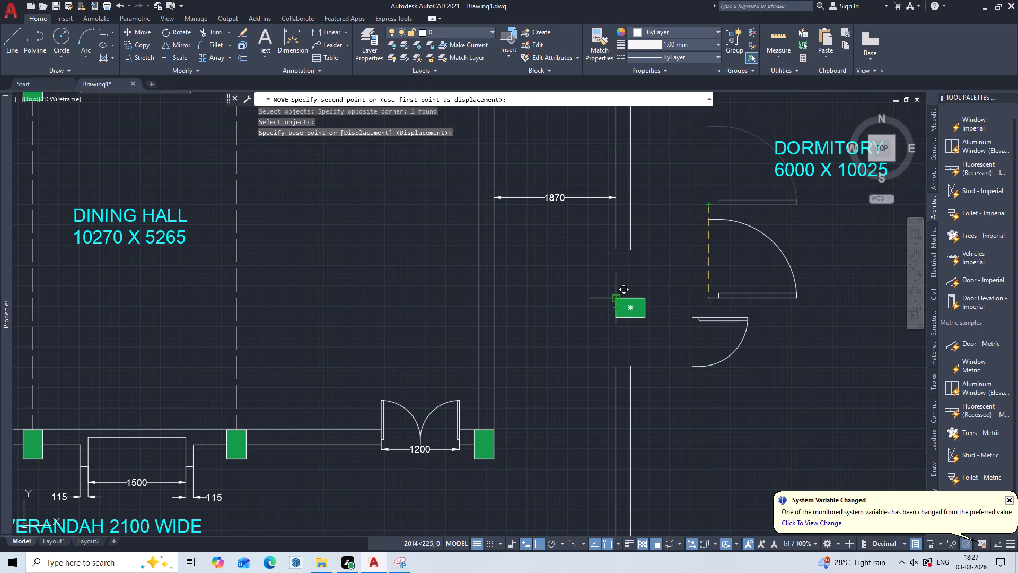
key("Escape")
Trim the two dormitory west wall lines crossing the door opening north of the middle column.
type("TR")
key("Return")
left_click(651, 241)
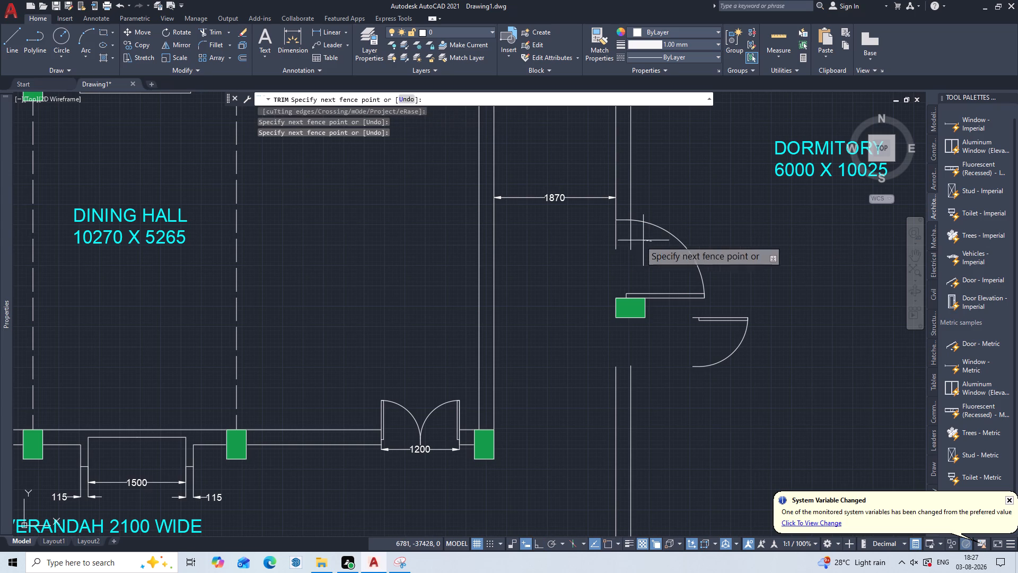
left_click(610, 245)
key("Escape")
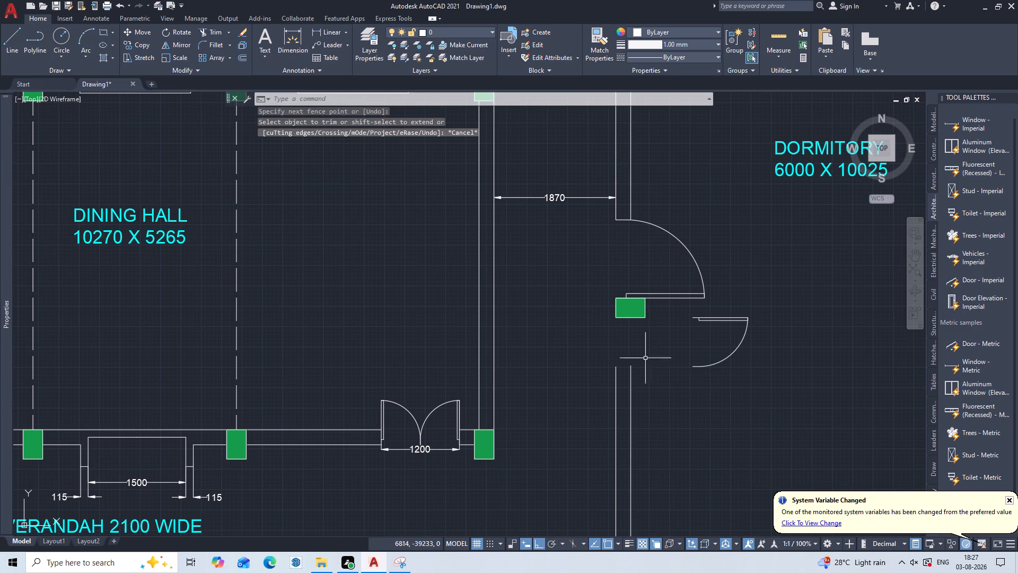
Scale the door block south of the middle column by reference, from its hinge corner, to a 1200 opening.
type("SC")
key("Return")
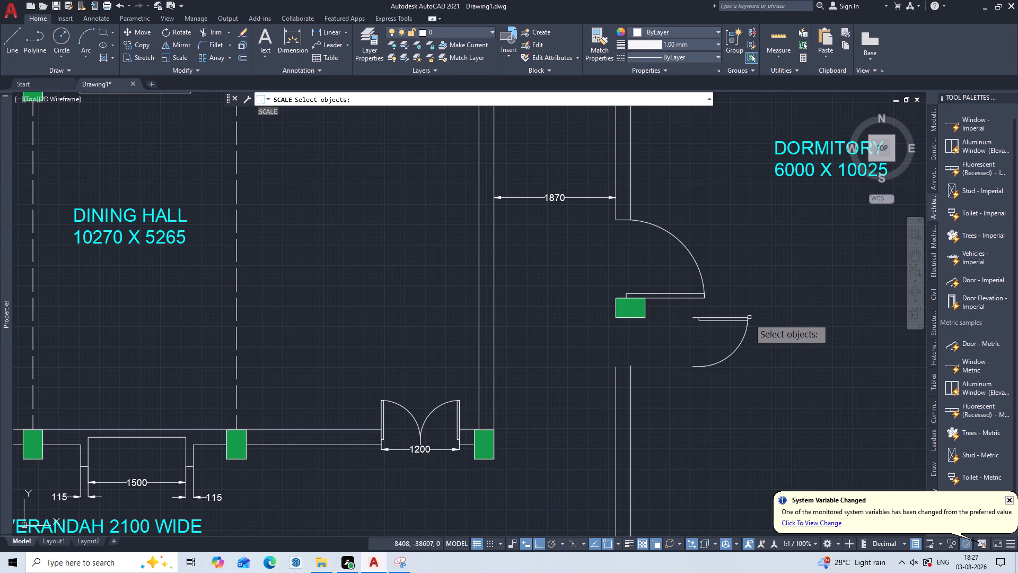
left_click(738, 324)
left_click(735, 321)
left_click(735, 321)
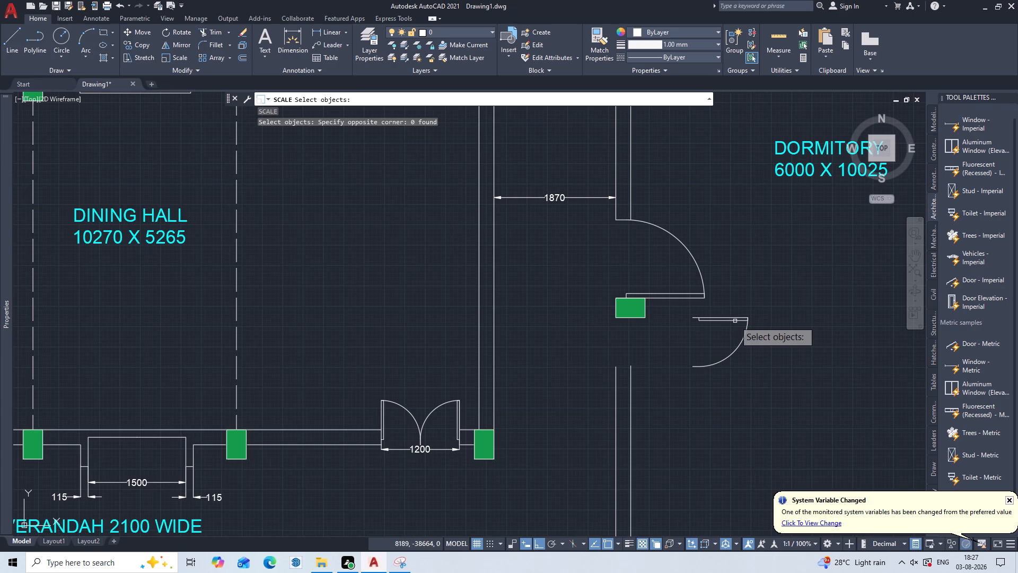
left_click(738, 314)
left_click(727, 328)
key("Return")
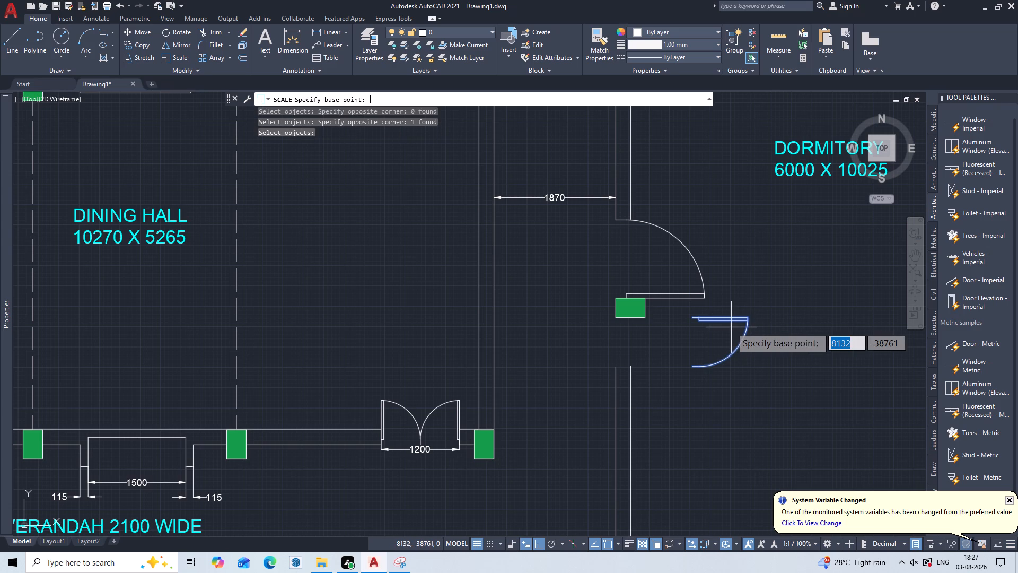
left_click(694, 316)
key("r")
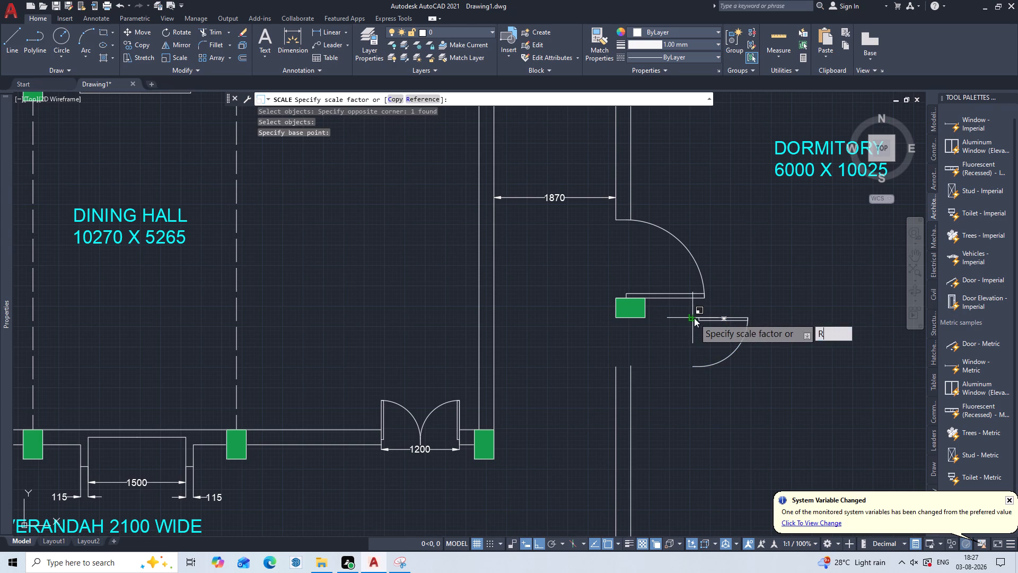
key("Return")
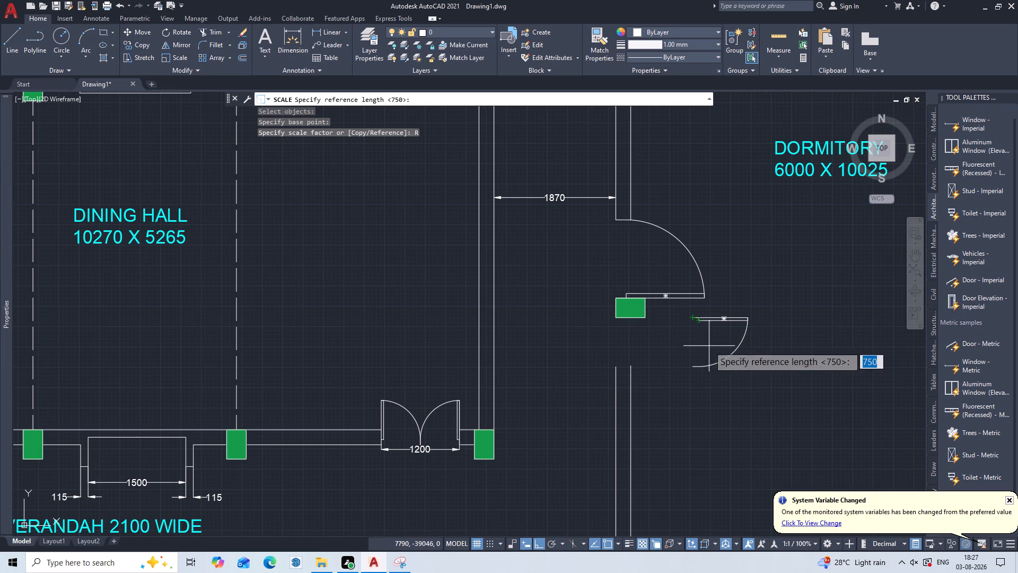
left_click(695, 316)
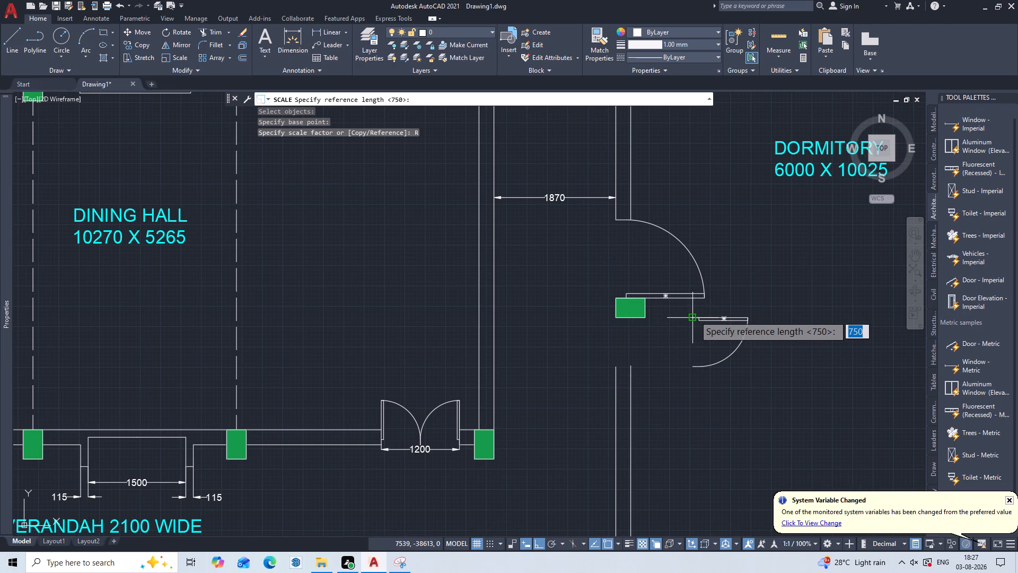
left_click(689, 368)
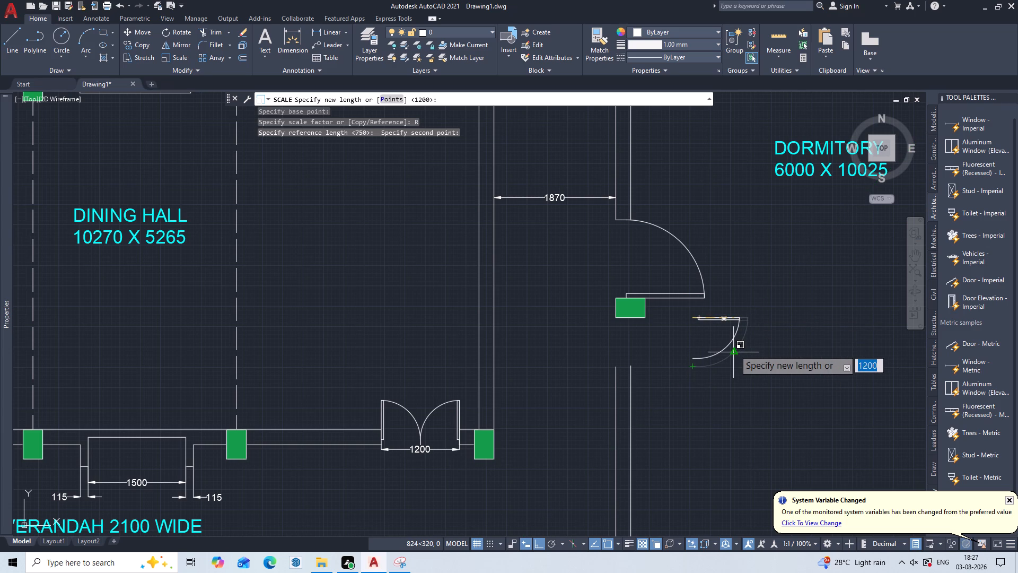
type("1200")
key("Return")
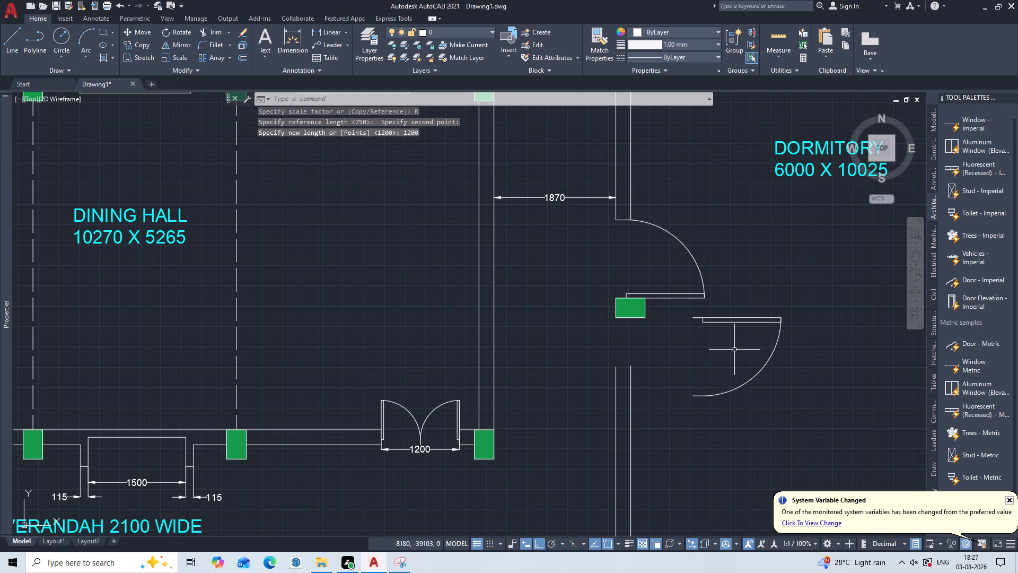
key("Escape")
Move the enlarged southern door block by its hinge corner onto the south-west corner of the middle column.
key("m")
key("Return")
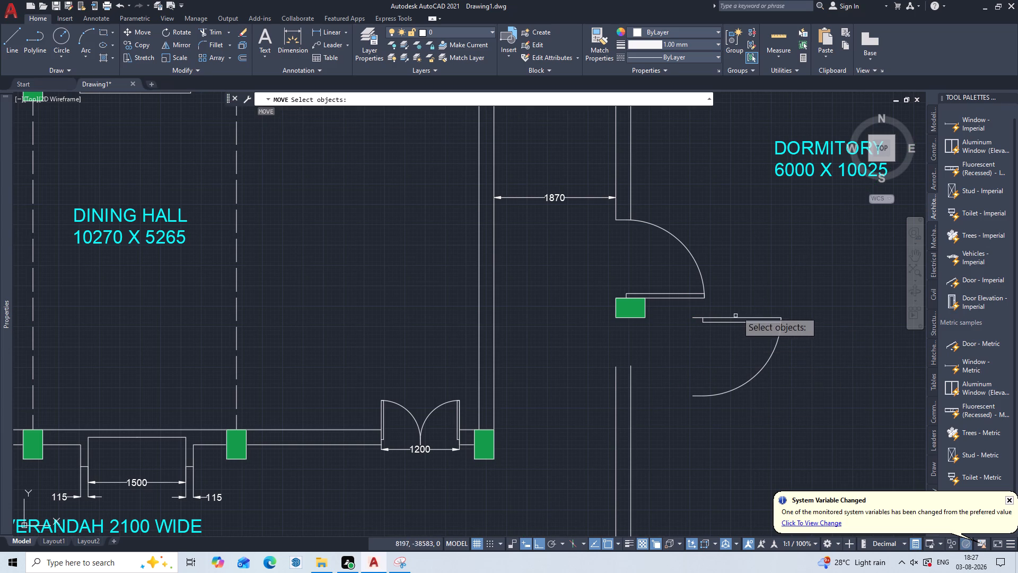
left_click(738, 310)
left_click(733, 334)
key("Return")
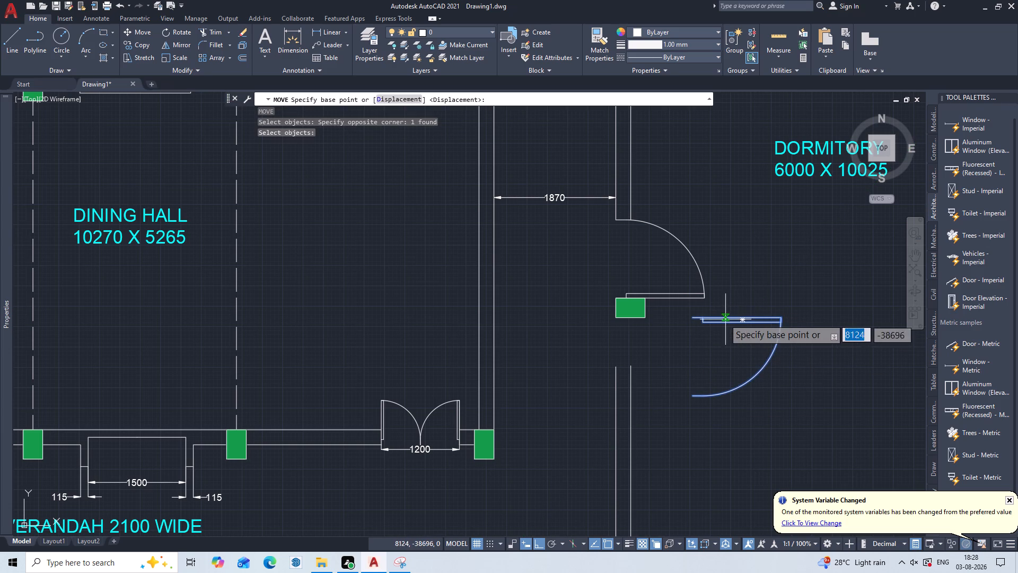
left_click(691, 320)
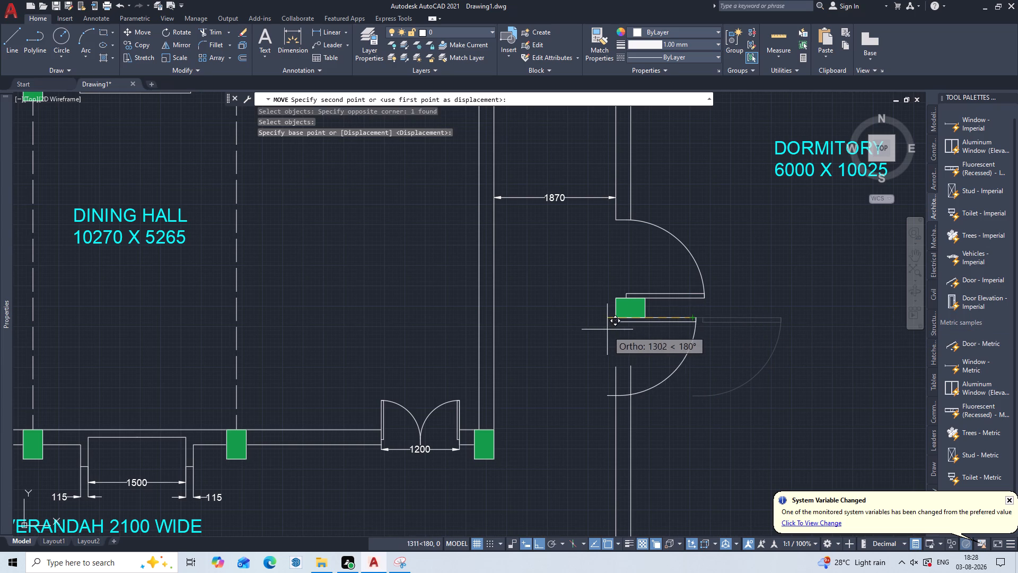
left_click(615, 318)
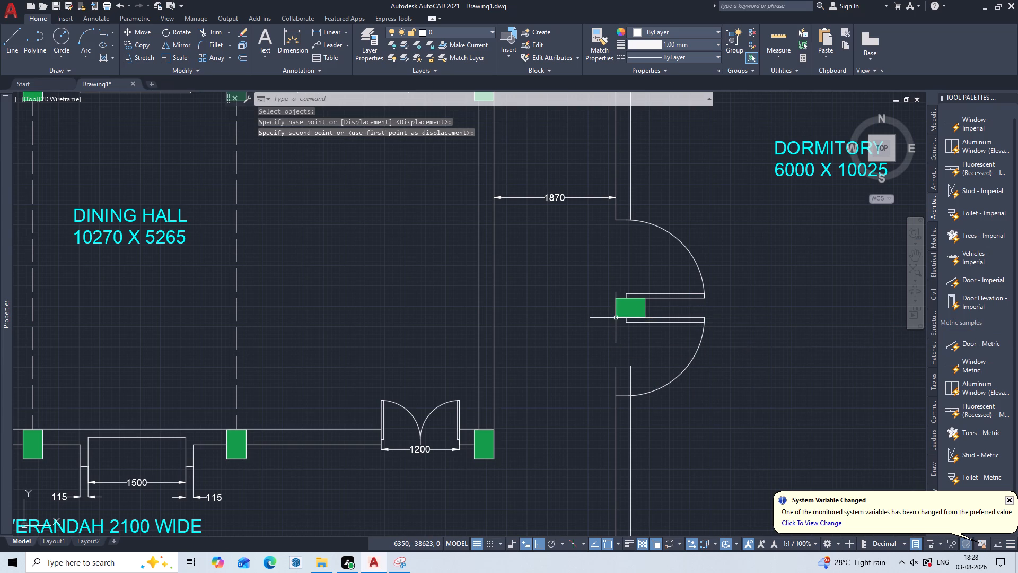
Trim the two dormitory west wall lines crossing the door opening south of the middle column.
type("TR")
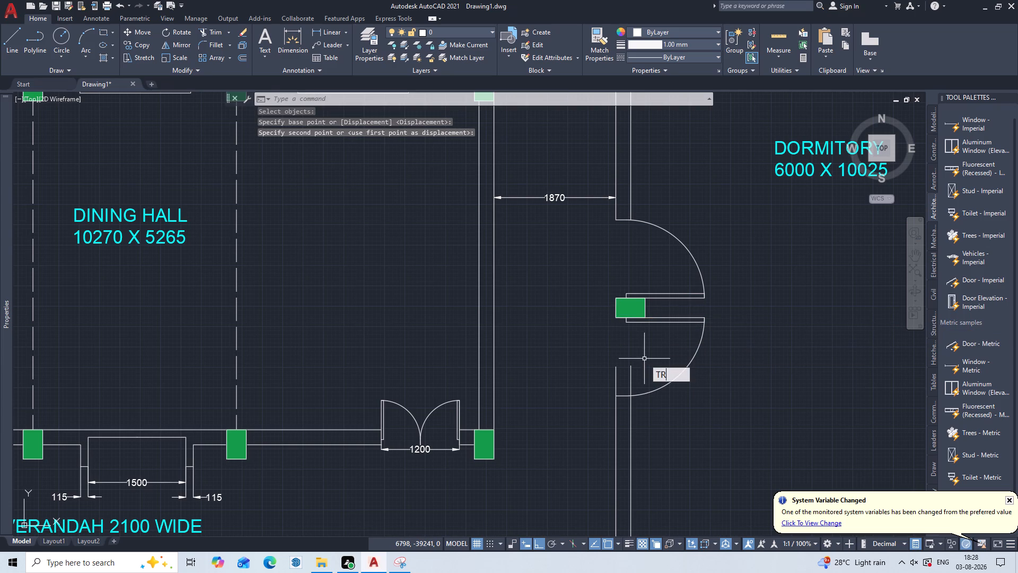
key("Return")
left_click(644, 358)
left_click(607, 379)
left_click(643, 372)
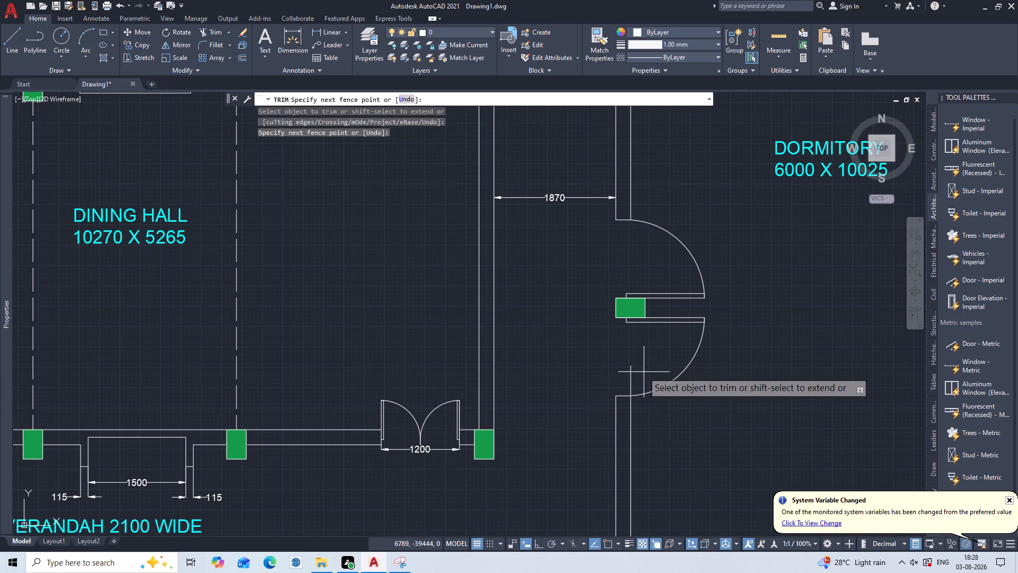
left_click(621, 384)
key("Escape")
Add a vertical linear dimension across the northernmost door opening in the dormitory's west wall, placed on the verandah side.
scroll(632, 361, "down", 2)
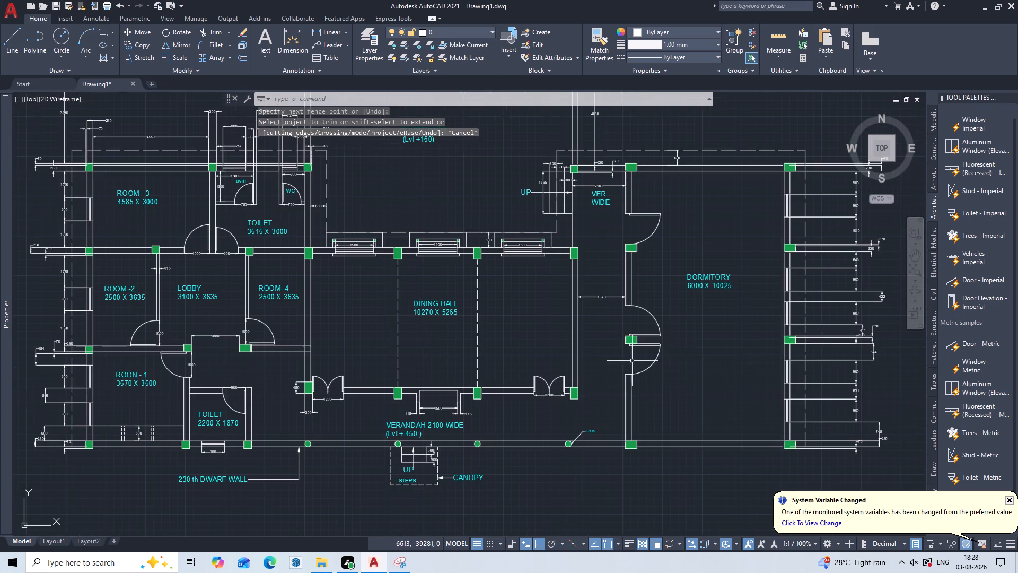
middle_click_drag(683, 338, 736, 328)
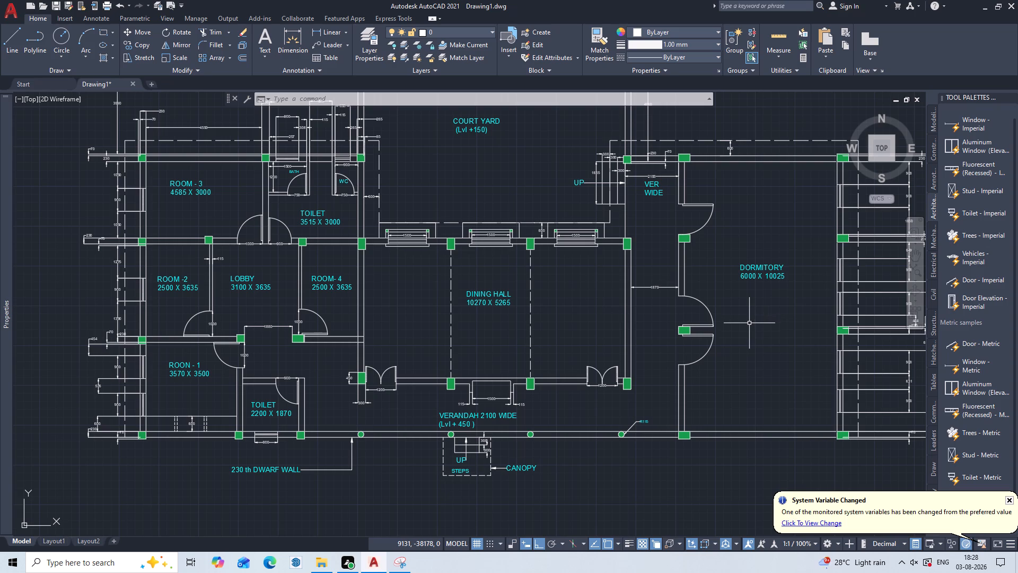
middle_click_drag(738, 301, 648, 279)
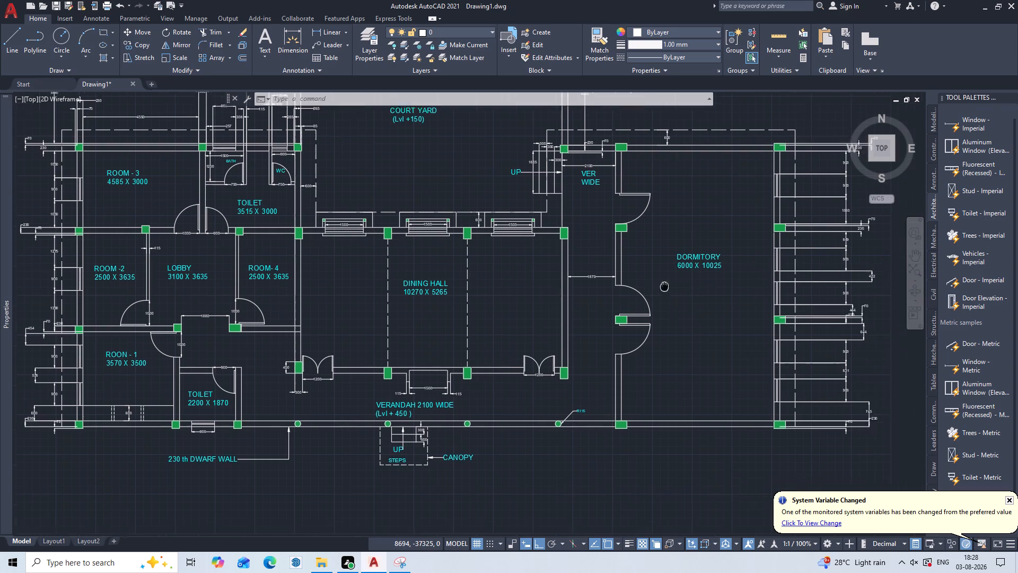
middle_click_drag(648, 279, 637, 275)
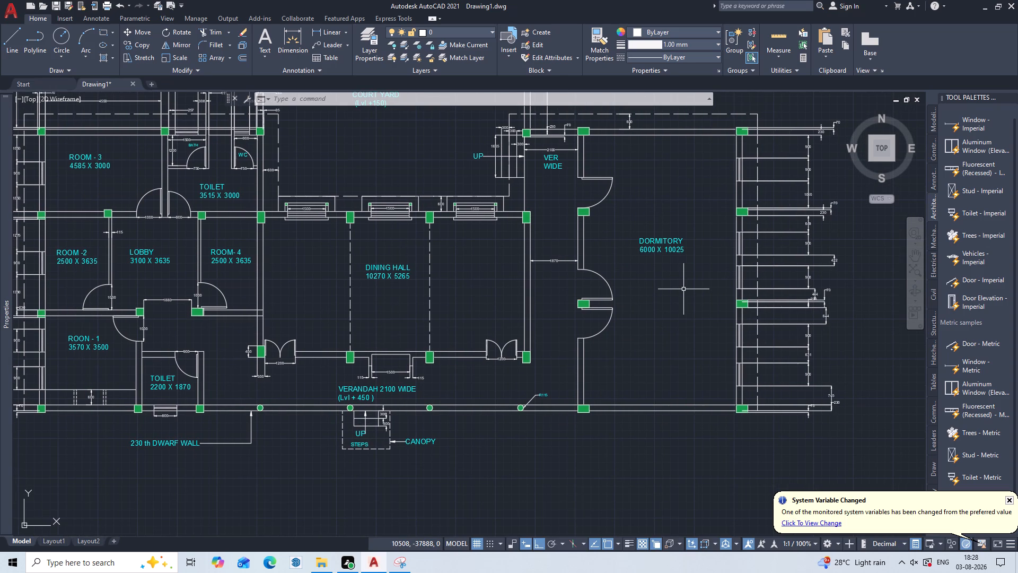
middle_click_drag(683, 289, 687, 340)
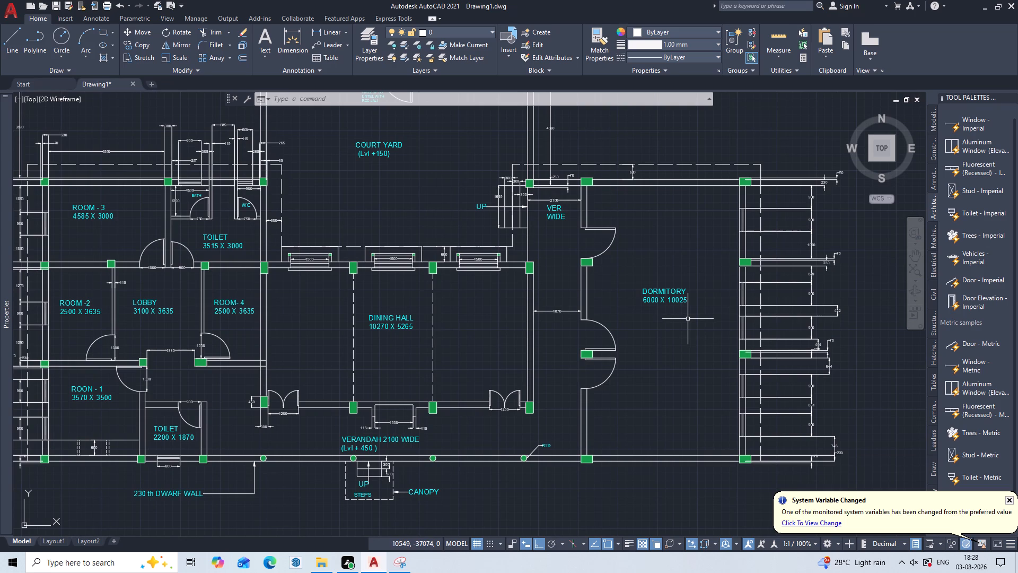
key("d")
key("l")
key("i")
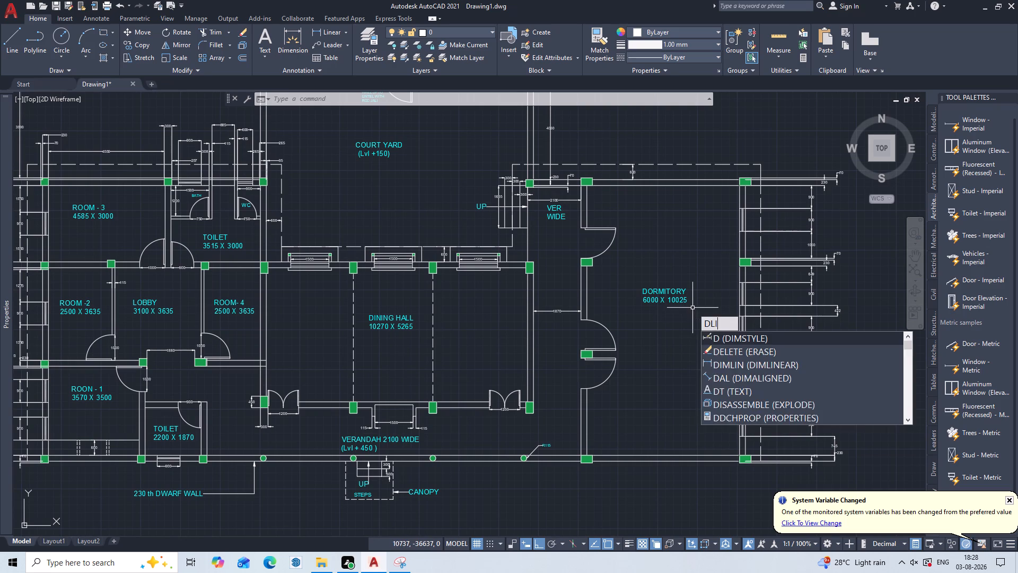
key("Return")
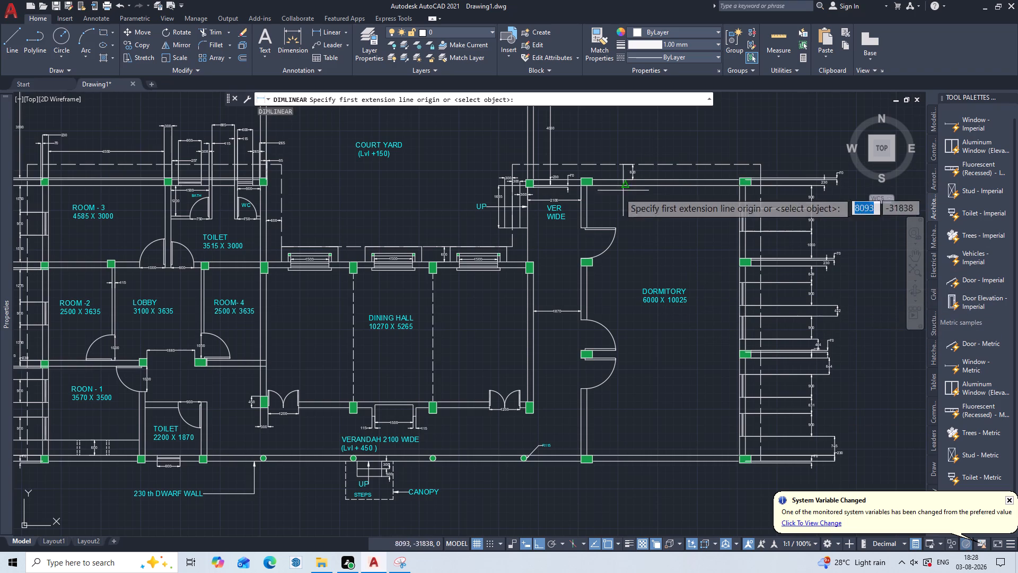
left_click(580, 227)
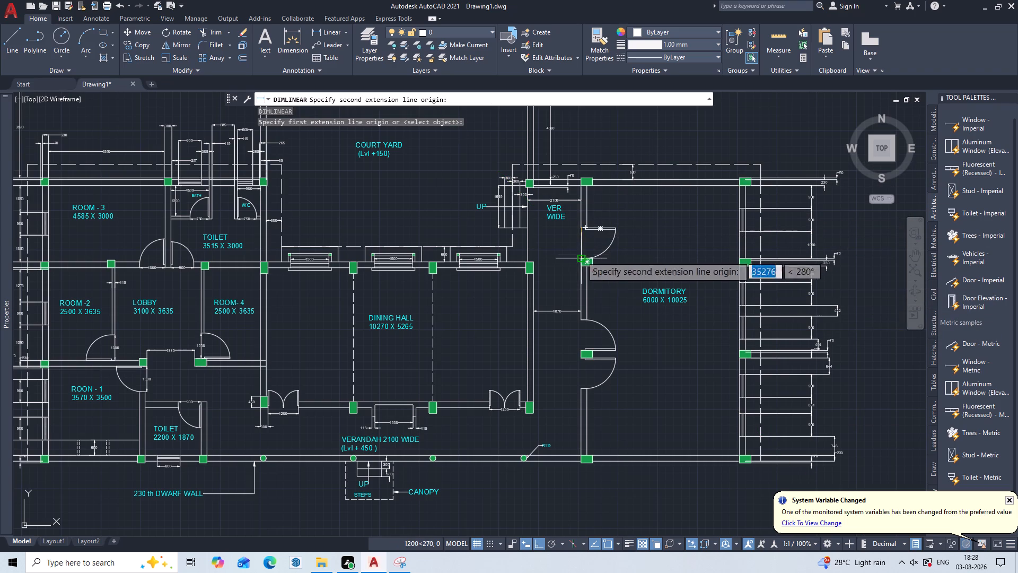
left_click(583, 255)
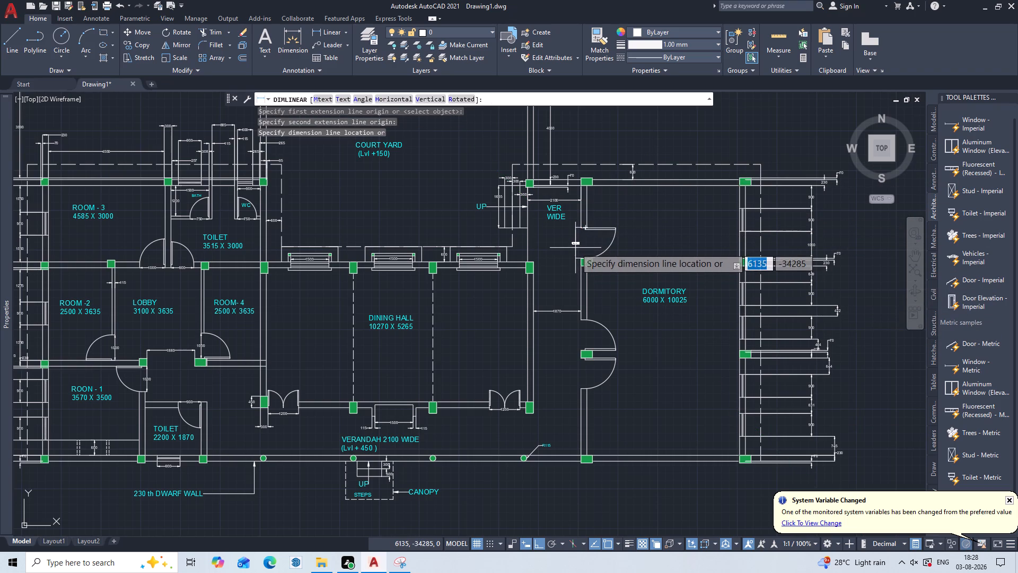
left_click(576, 248)
Add a vertical linear dimension across the dormitory west wall door opening north of the middle column, on the verandah side.
key("Return")
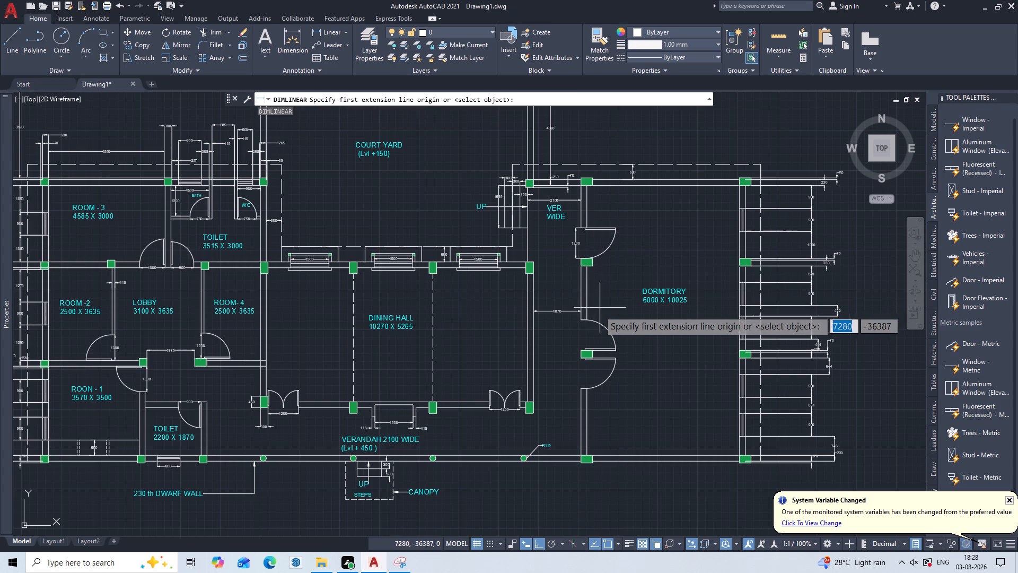
scroll(588, 326, "up", 2)
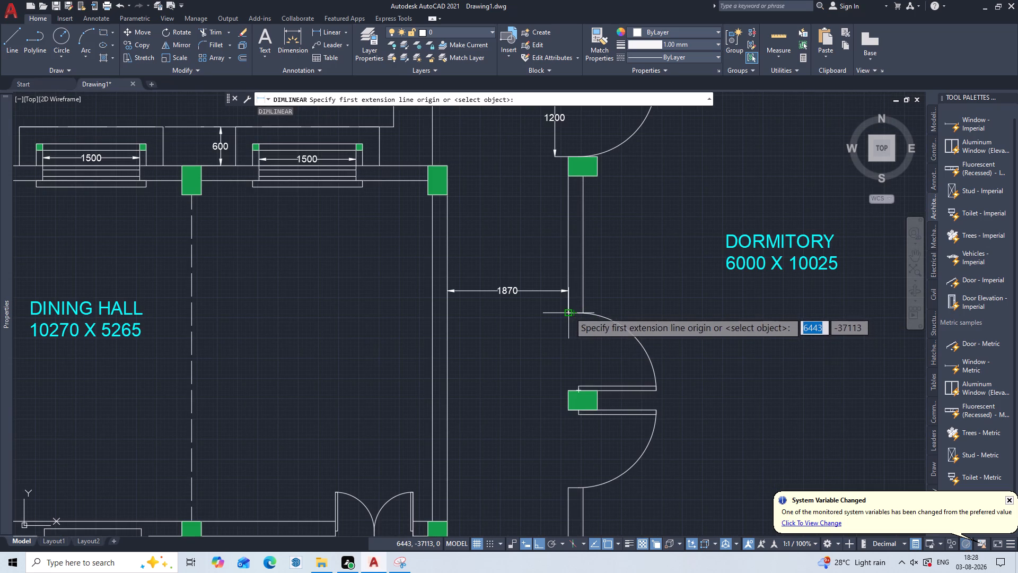
left_click(566, 314)
left_click(566, 388)
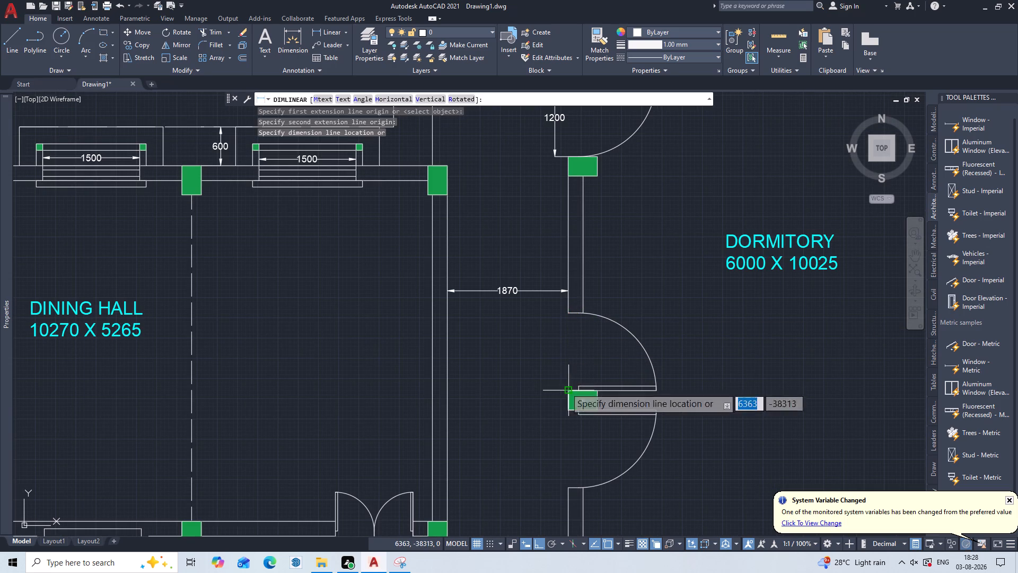
left_click(555, 368)
Add a vertical linear dimension across the door opening south of the middle column, aligned with the dimension above it.
key("Return")
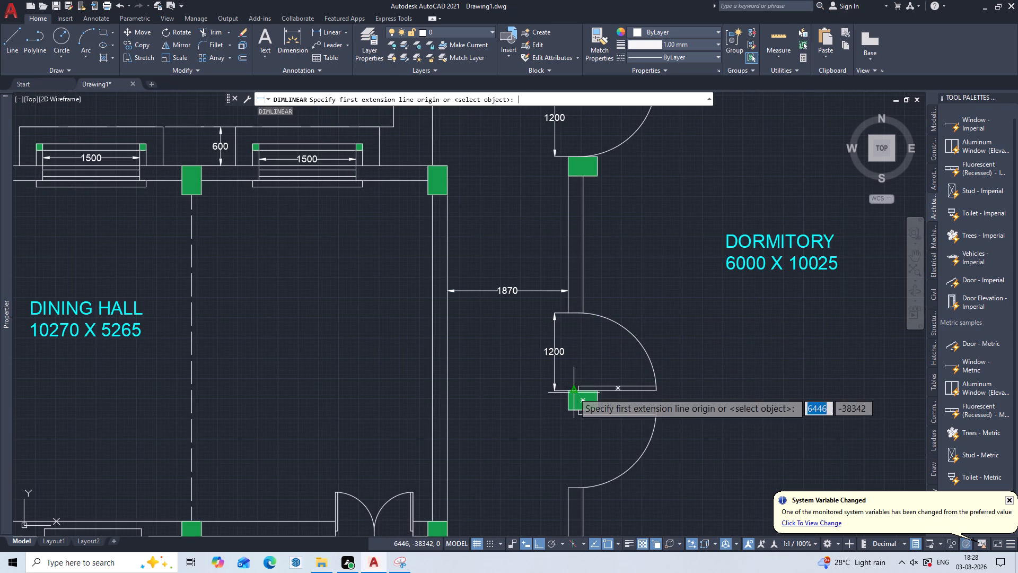
left_click(567, 410)
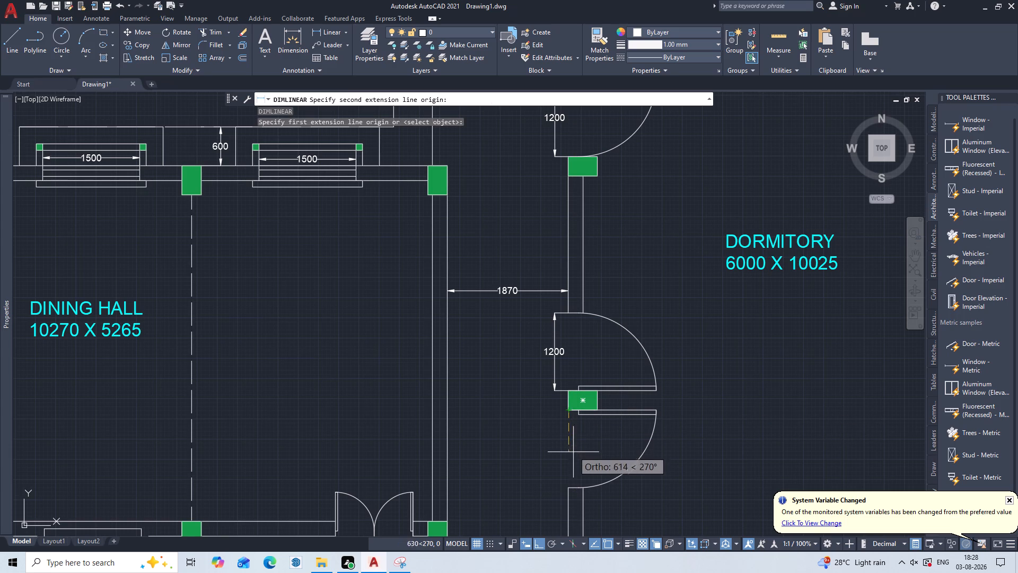
left_click(566, 488)
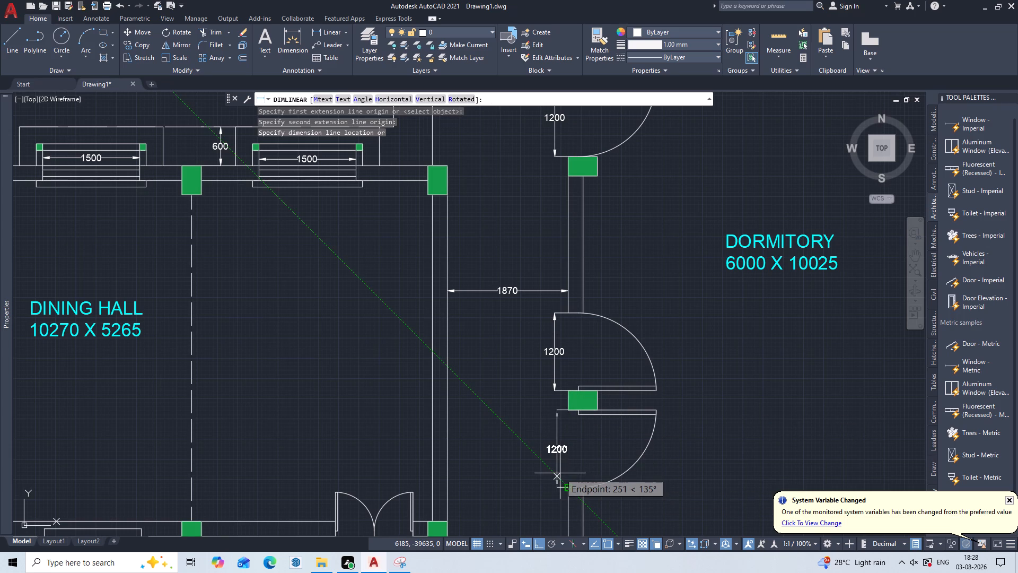
left_click(552, 476)
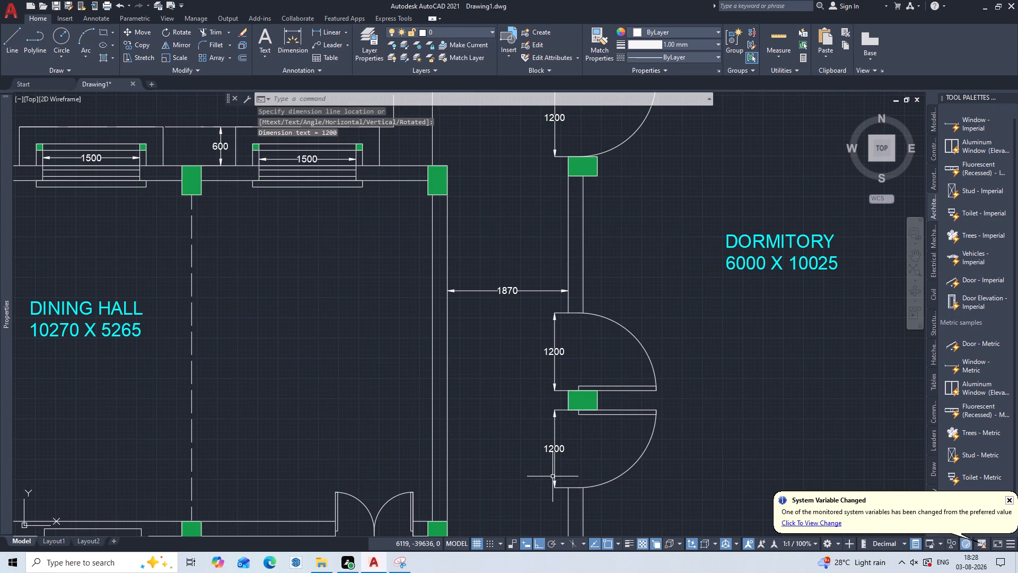
key("Escape")
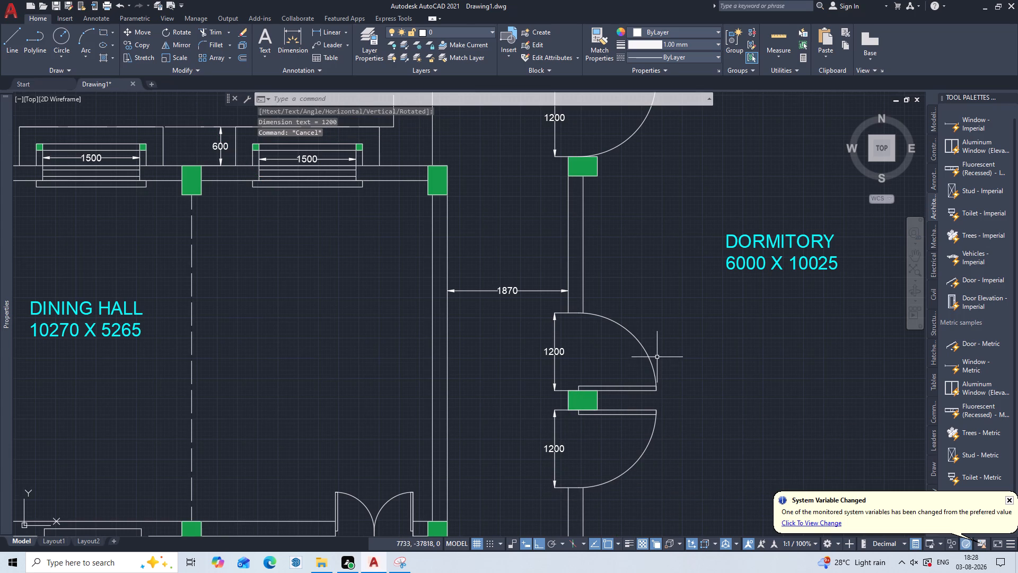
key("Escape")
Look over the plan from the dormitory across the dining hall to the column where Room 3, Room 2 and the lobby meet.
scroll(677, 351, "down", 2)
middle_click_drag(684, 353, 618, 282)
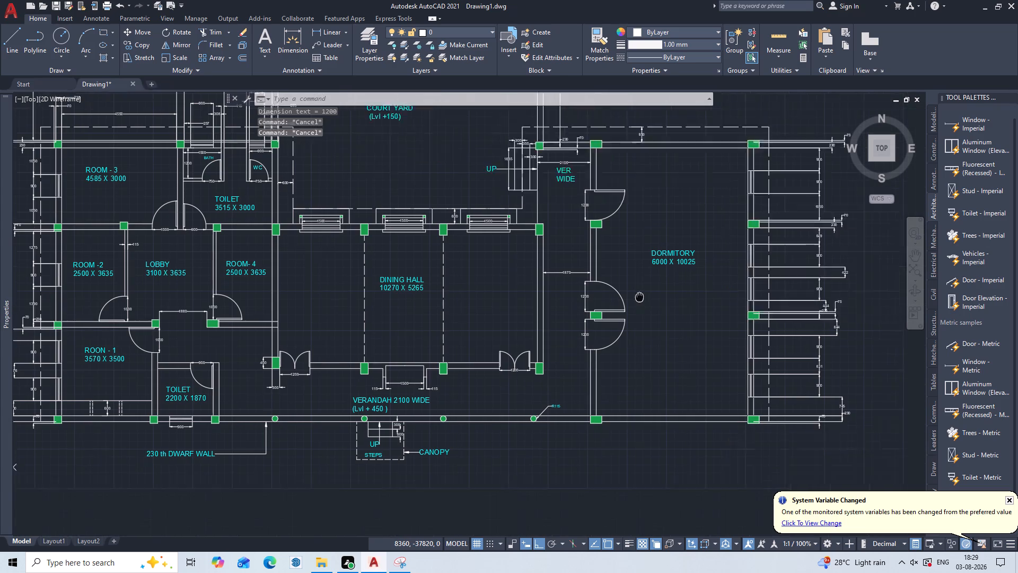
middle_click_drag(618, 282, 580, 223)
middle_click_drag(615, 236, 692, 398)
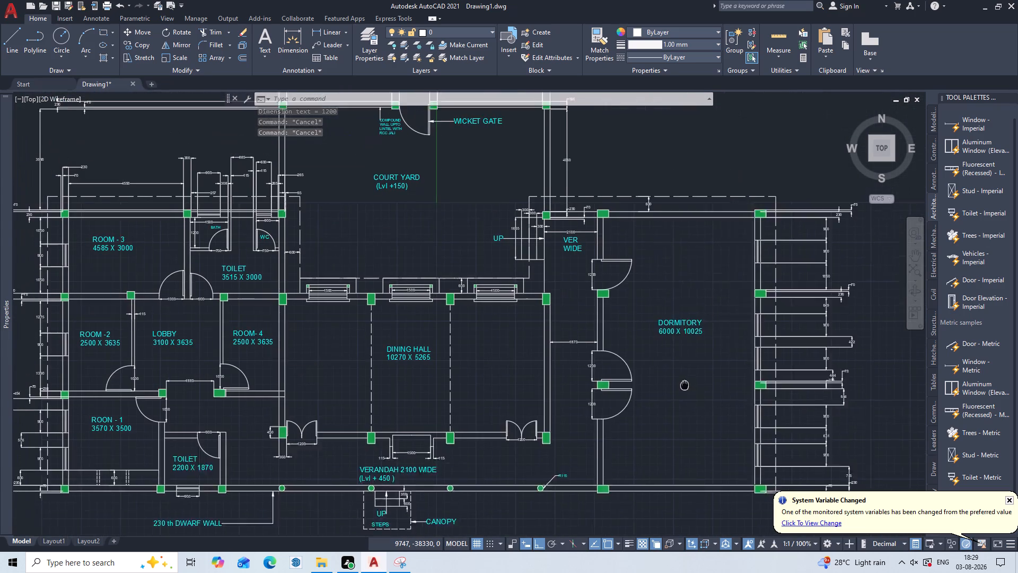
middle_click_drag(692, 398, 789, 349)
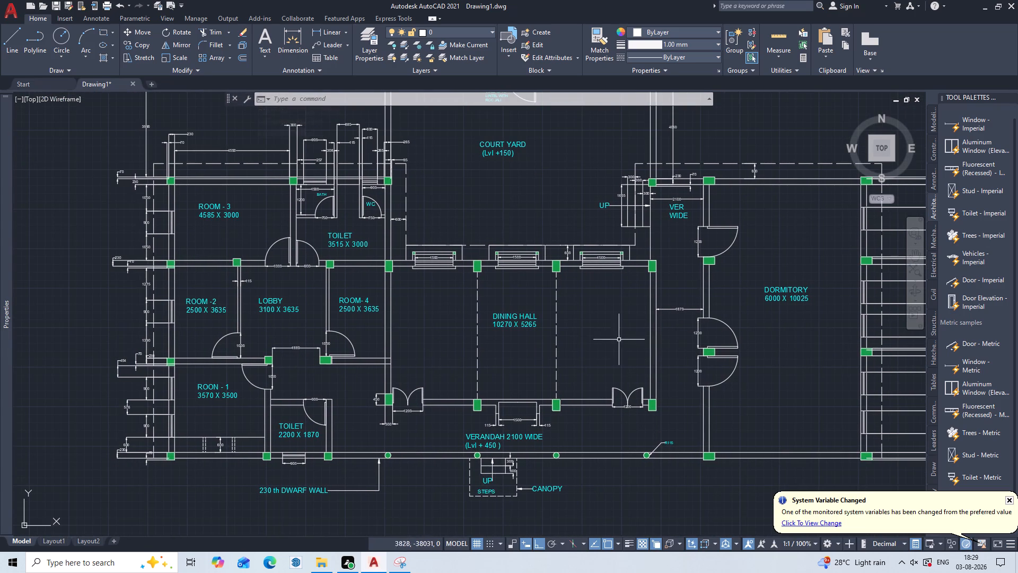
middle_click_drag(595, 342, 657, 266)
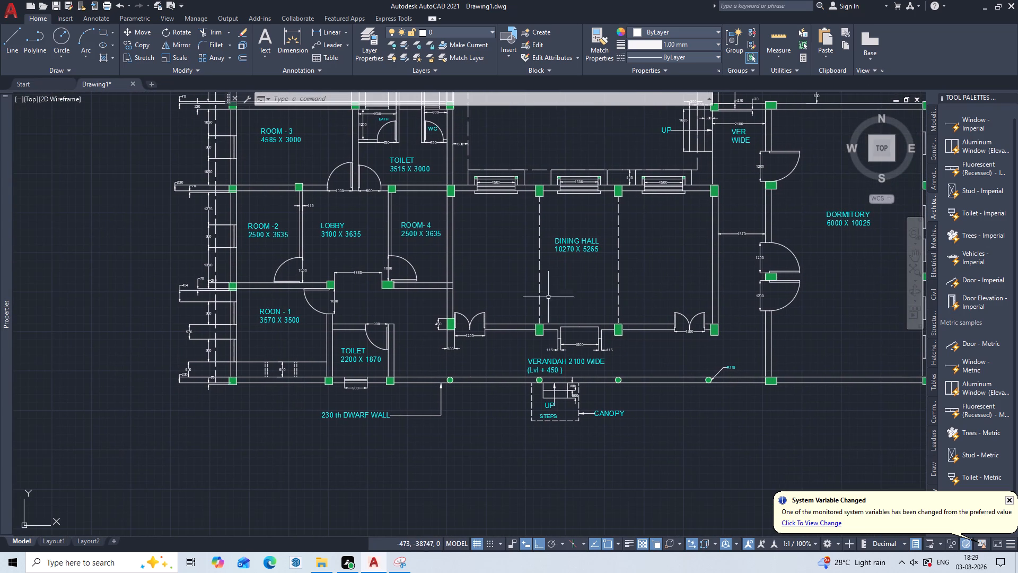
middle_click_drag(504, 320, 653, 281)
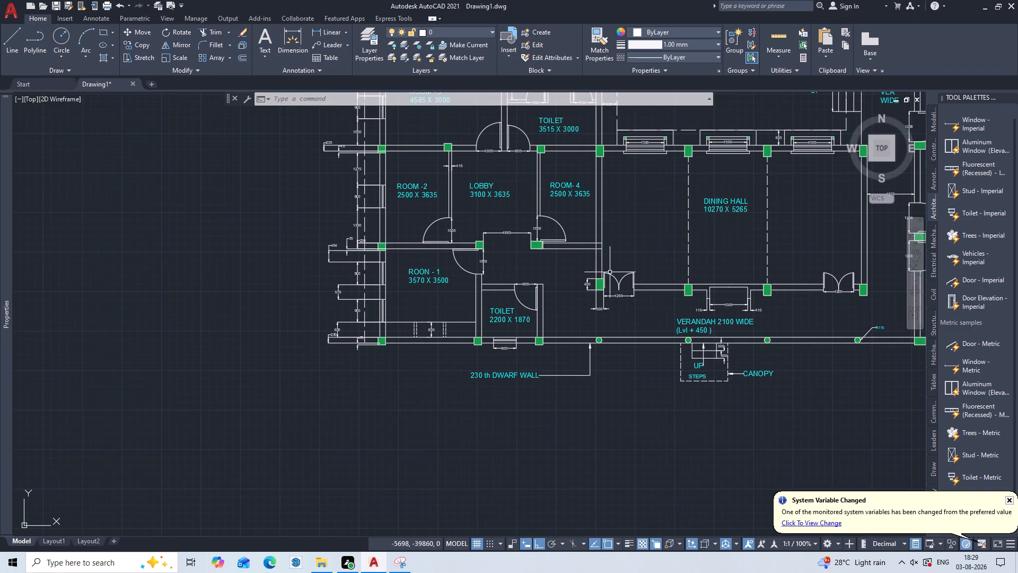
middle_click_drag(545, 264, 528, 389)
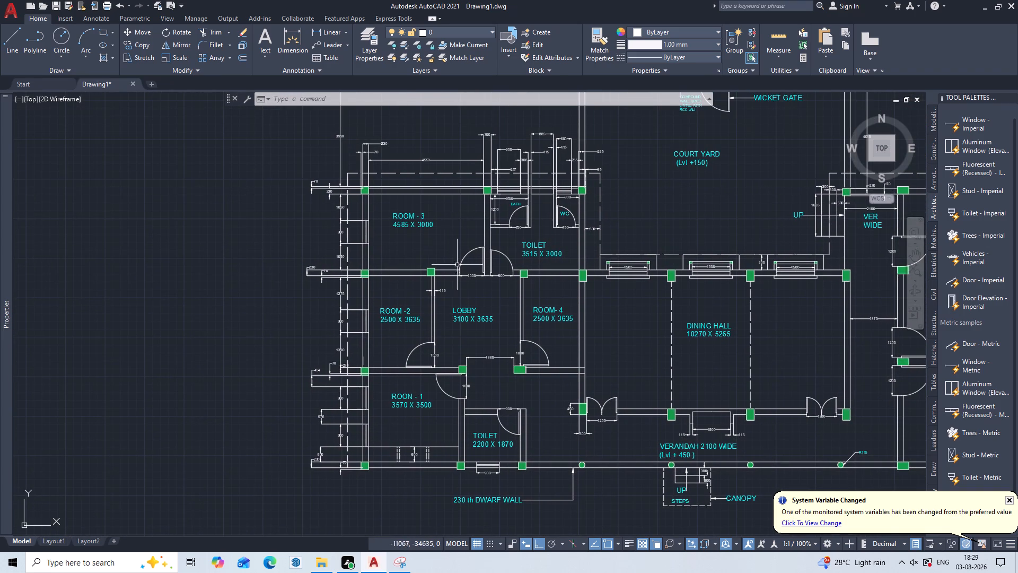
scroll(420, 241, "up", 2)
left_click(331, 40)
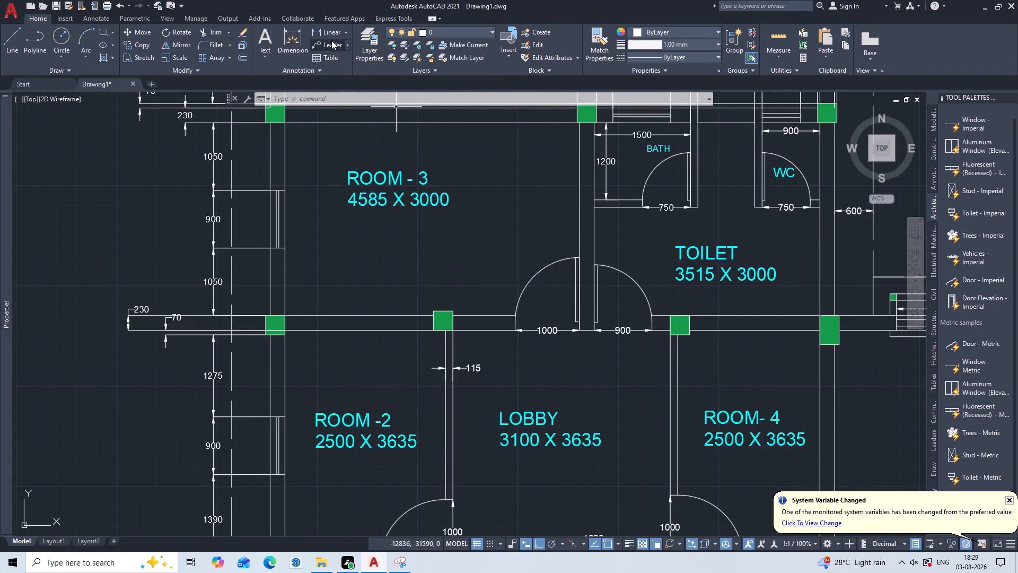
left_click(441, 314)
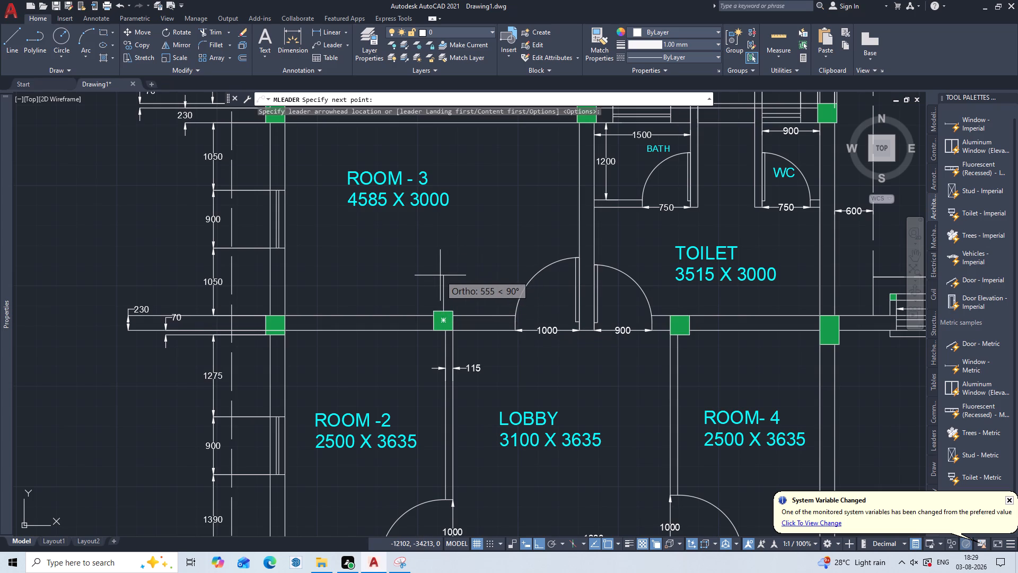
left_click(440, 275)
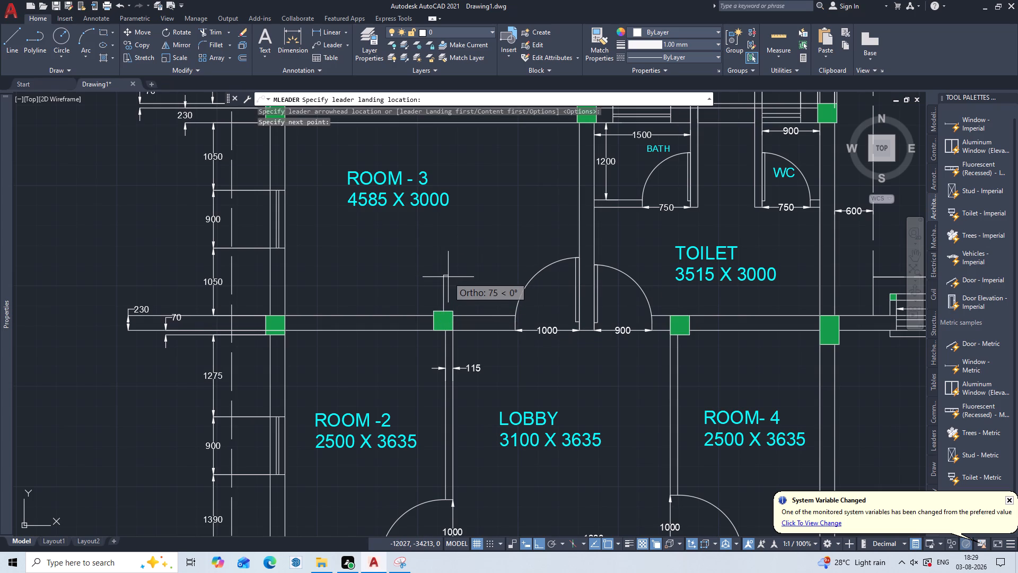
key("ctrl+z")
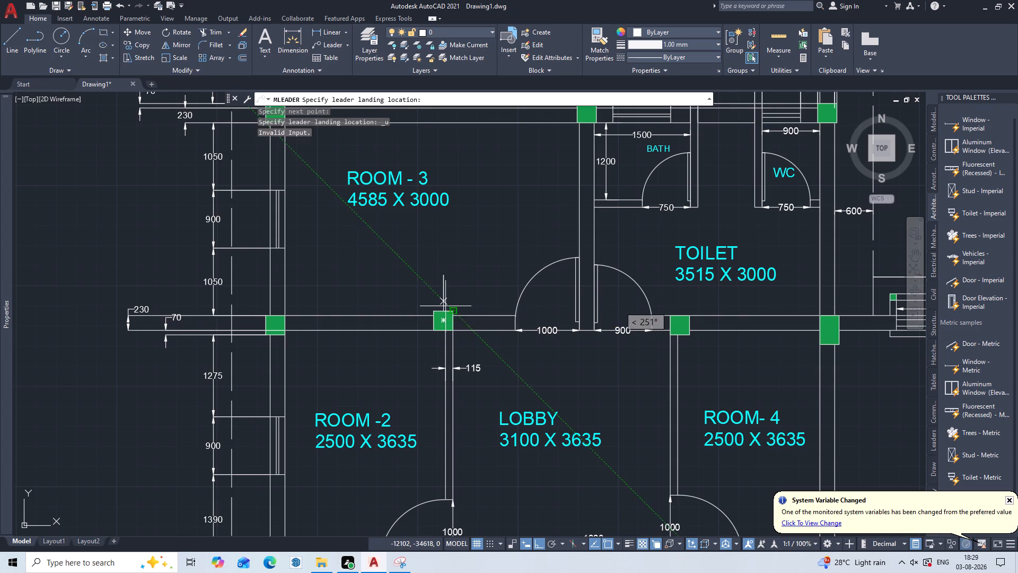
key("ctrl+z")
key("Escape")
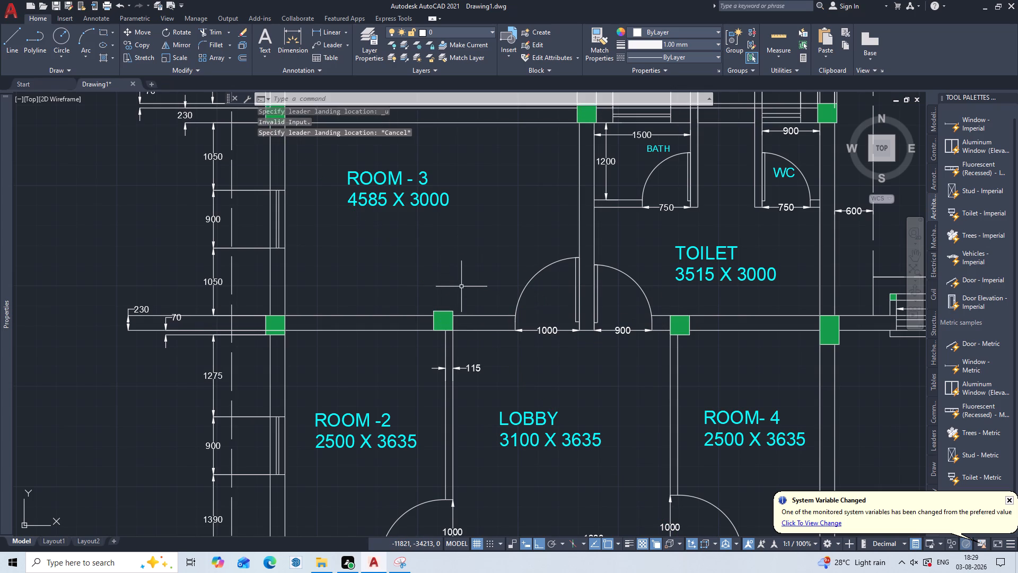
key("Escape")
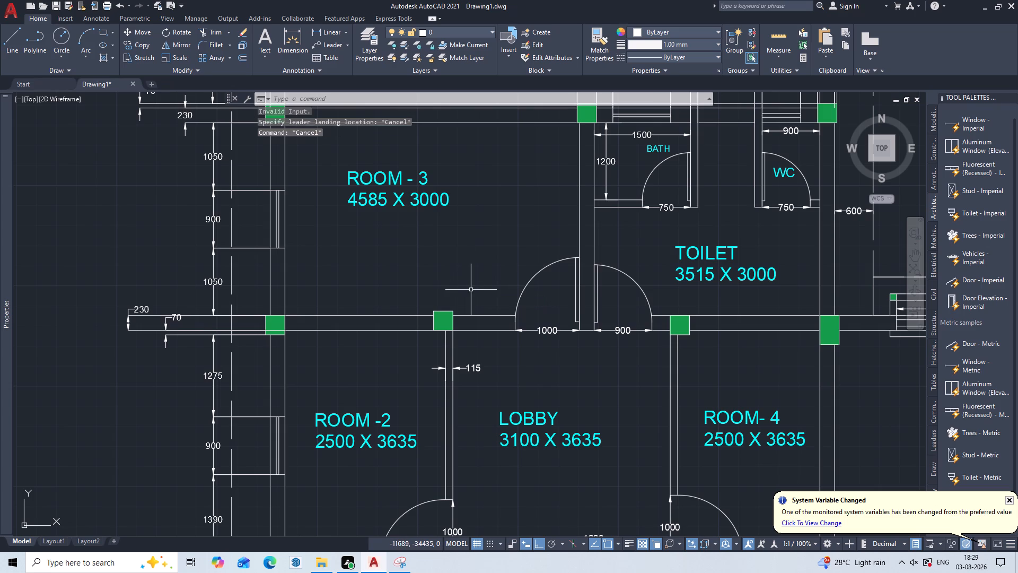
Add a horizontal linear dimension for the width of the column between Room 2 and the lobby, placed above it in Room 3.
key("d")
key("l")
key("i")
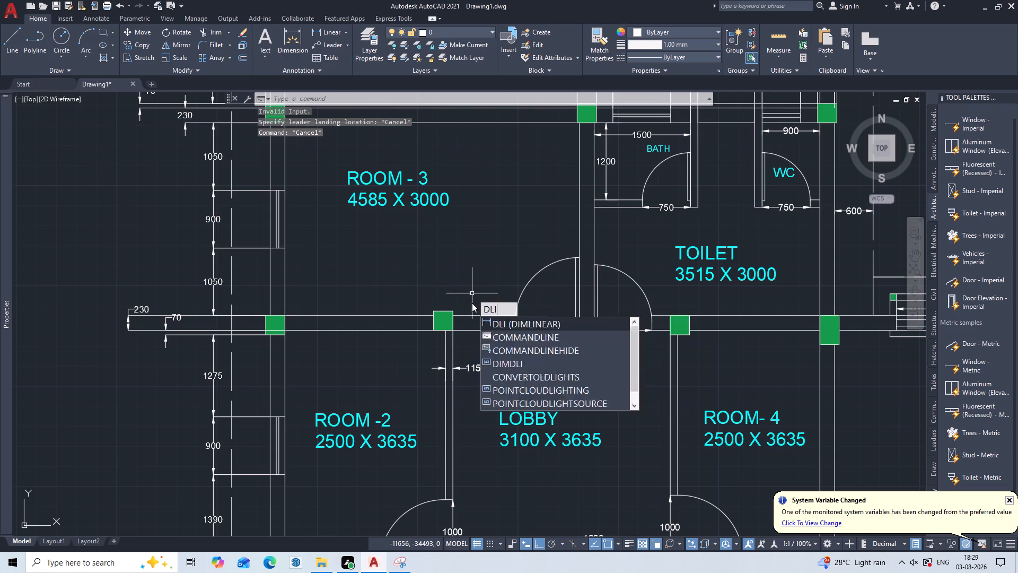
key("Return")
left_click(450, 312)
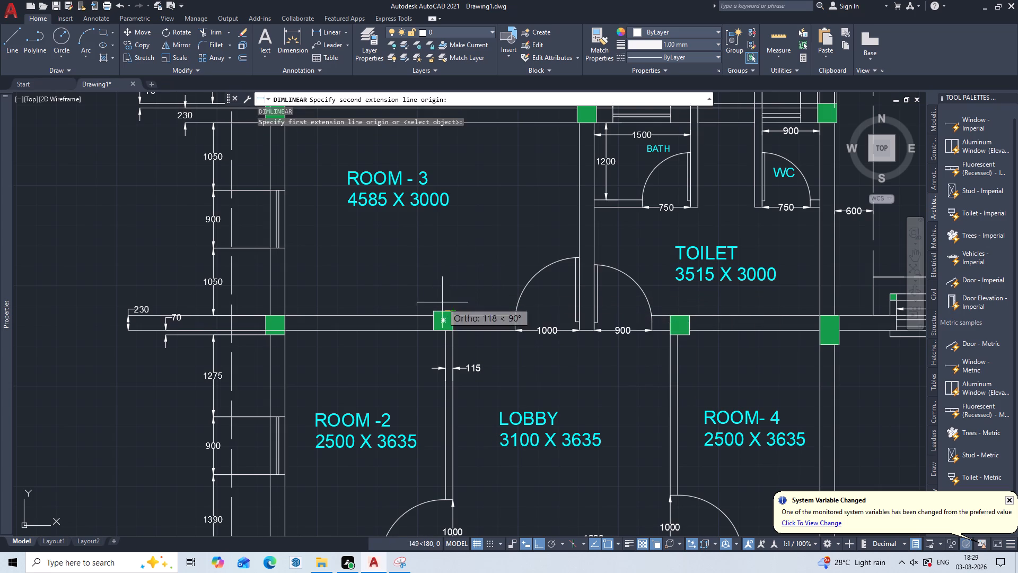
left_click(433, 310)
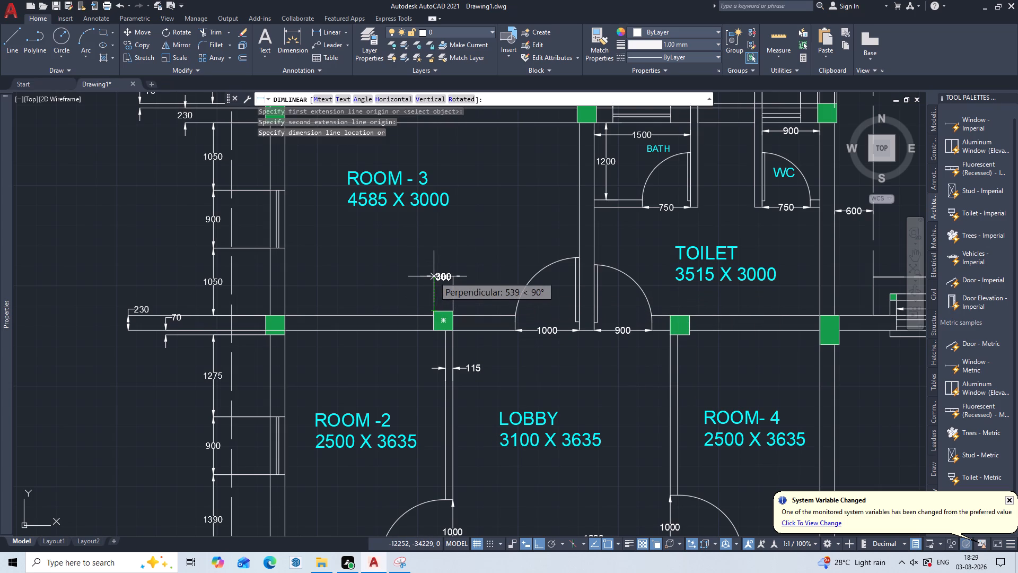
left_click(429, 290)
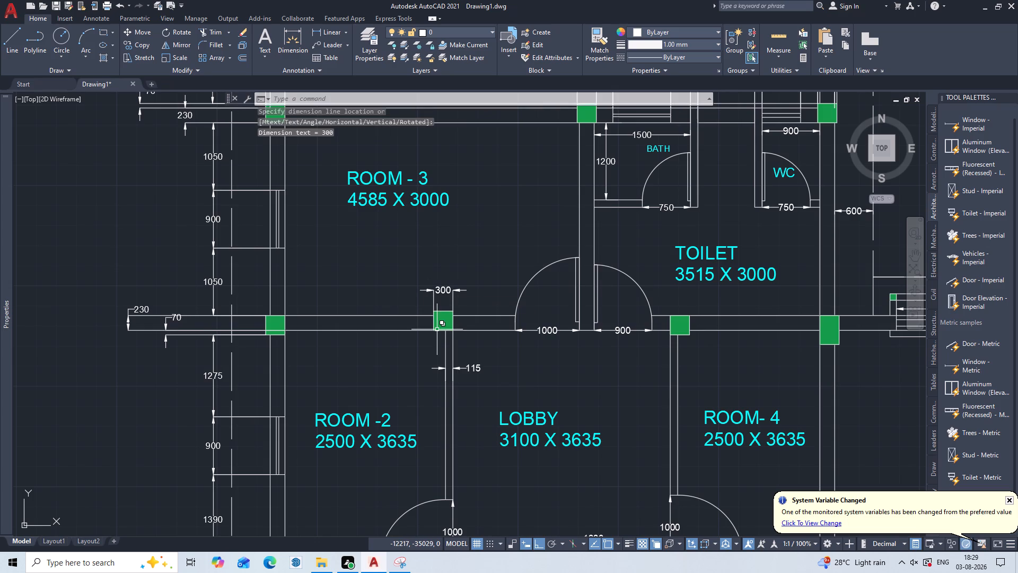
Add a vertical linear dimension for the depth of the column between Room 2 and the lobby, placed on its west side.
key("Return")
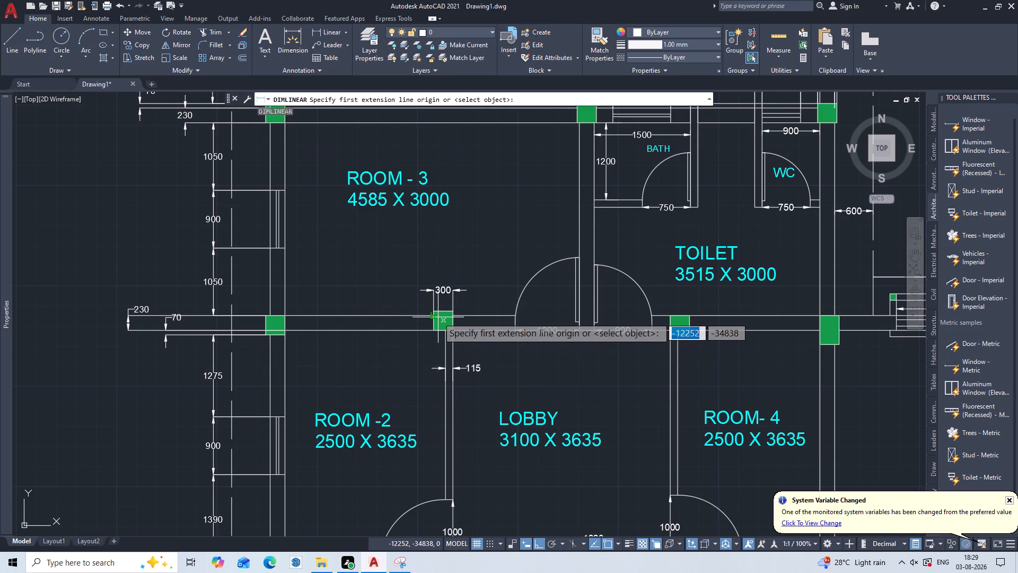
left_click(435, 312)
left_click(436, 332)
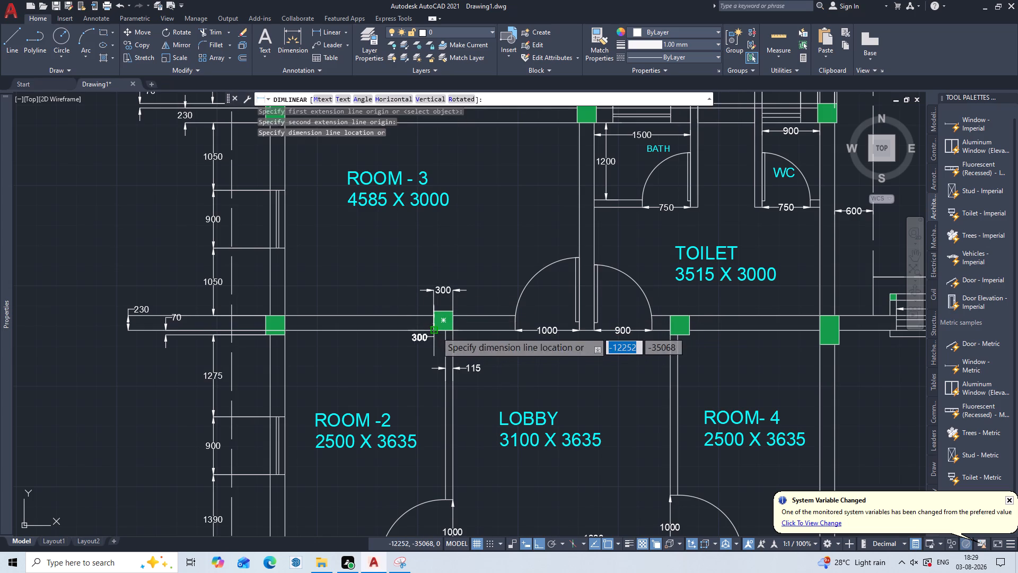
left_click(407, 330)
key("Escape")
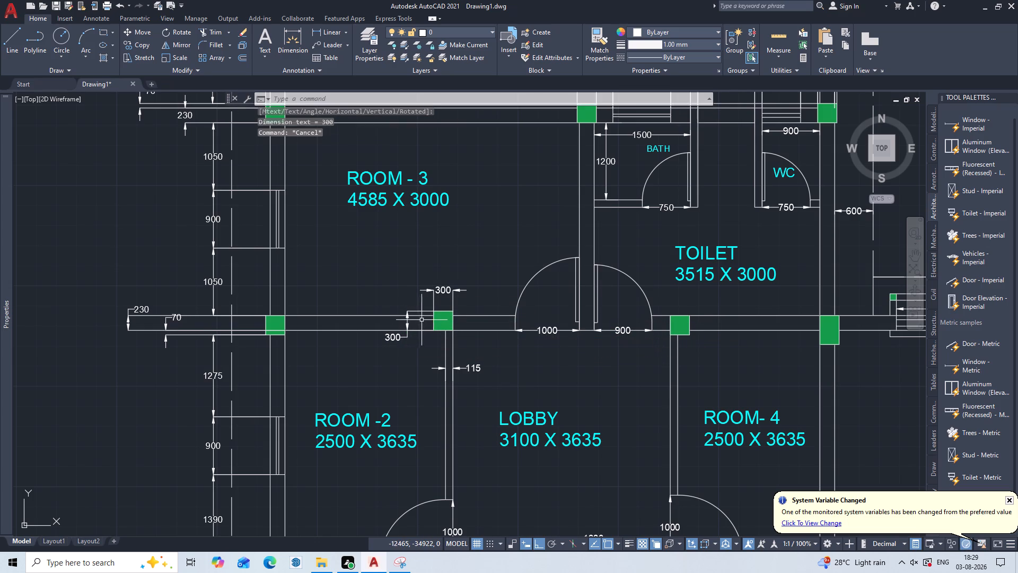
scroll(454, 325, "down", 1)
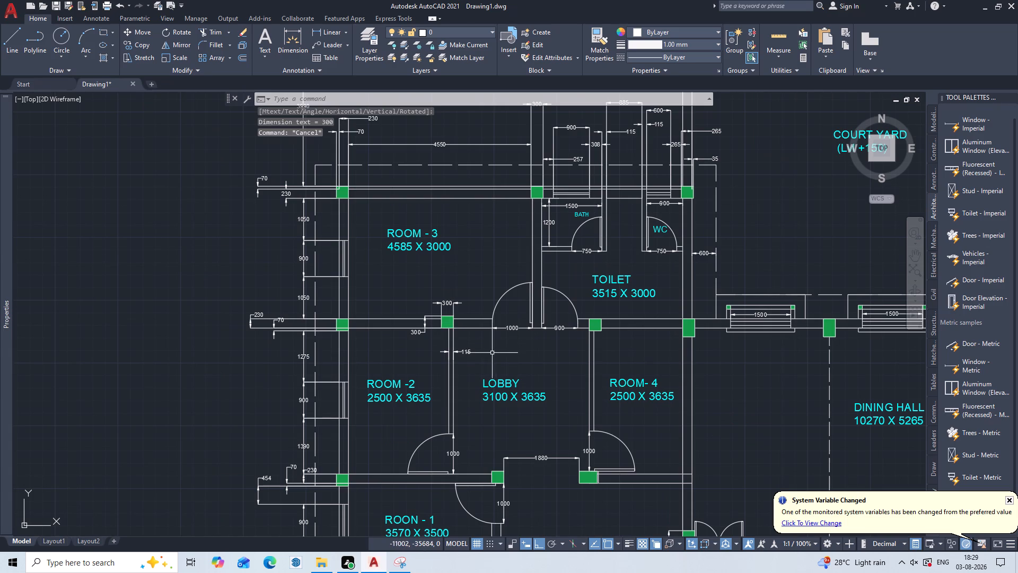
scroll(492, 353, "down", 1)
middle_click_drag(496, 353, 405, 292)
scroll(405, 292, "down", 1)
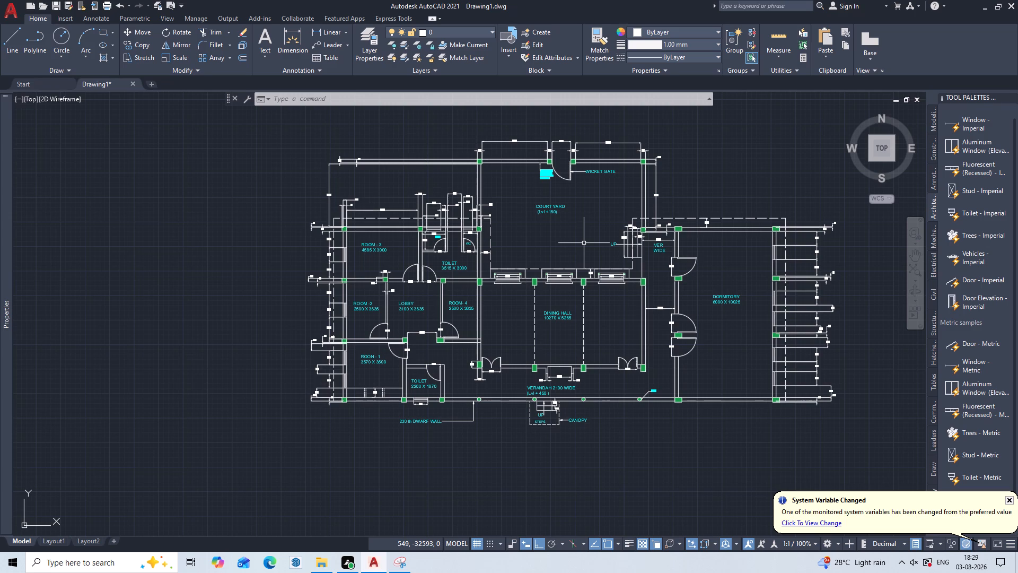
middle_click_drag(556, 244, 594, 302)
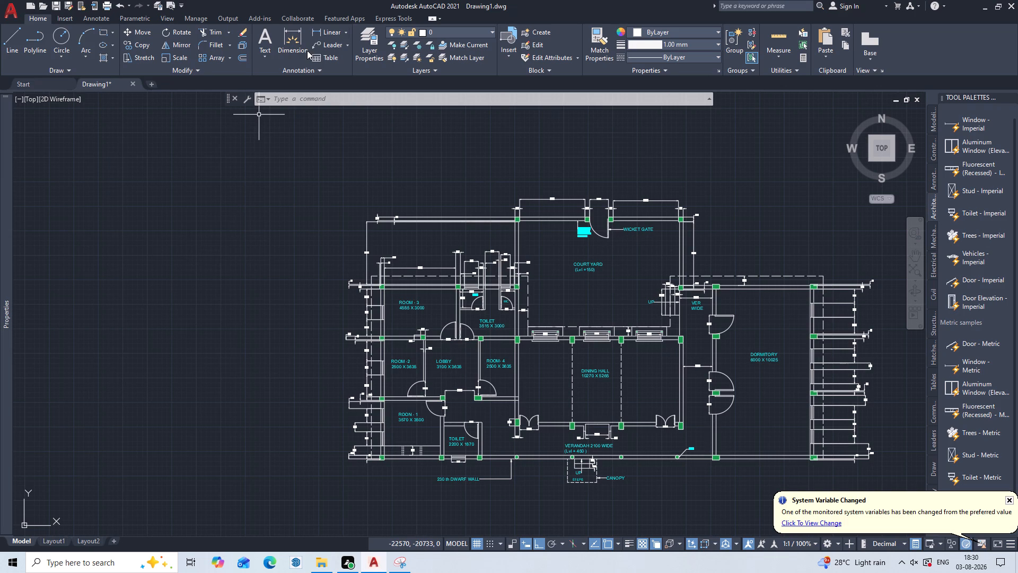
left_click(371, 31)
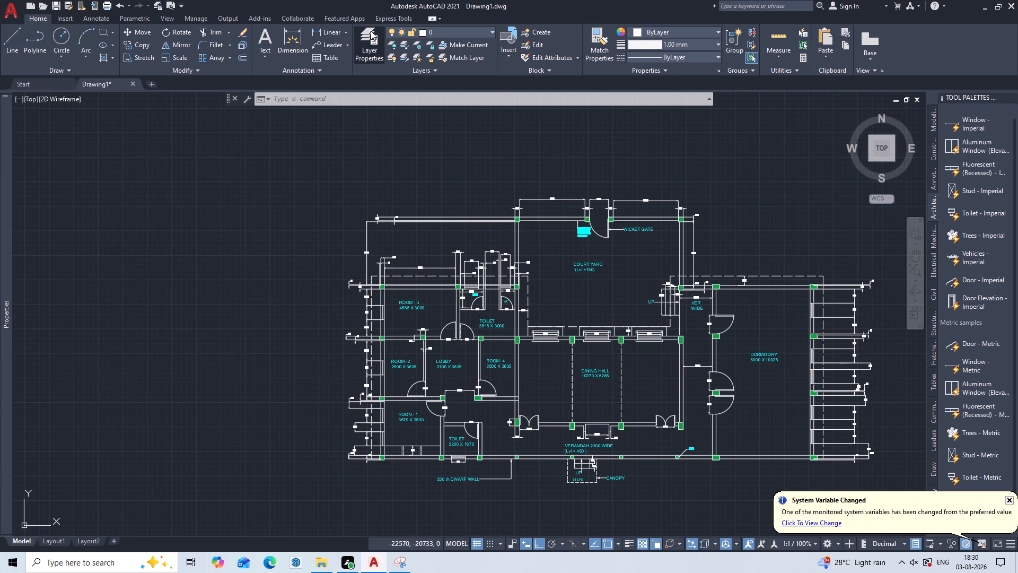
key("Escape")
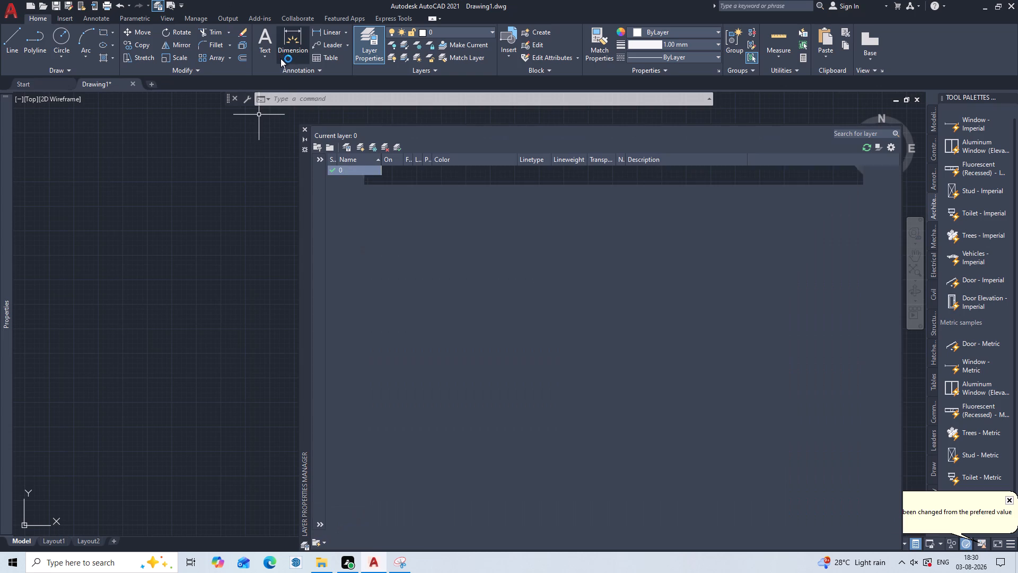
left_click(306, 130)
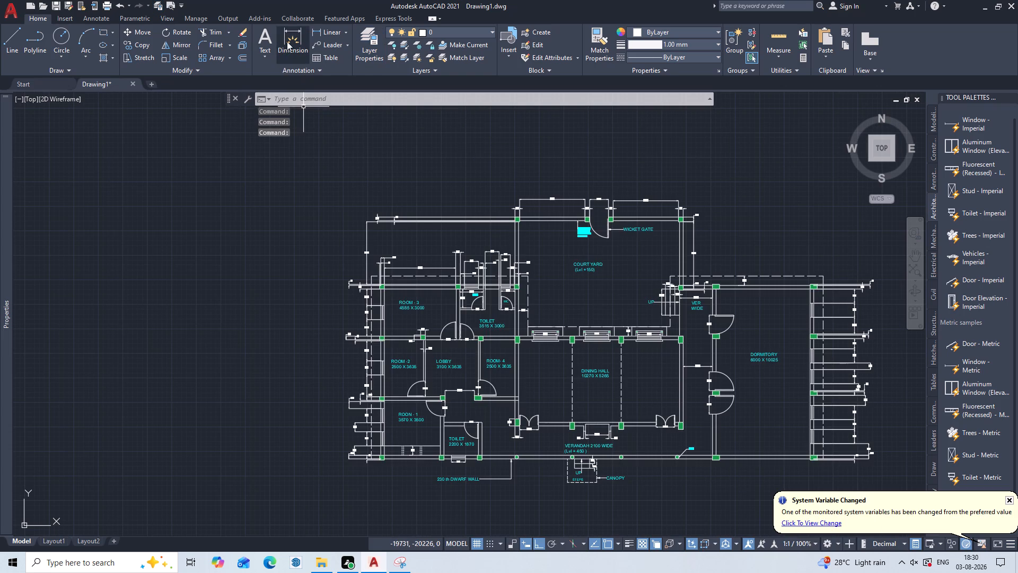
Place a multileader from the dashed roof line north of the dormitory, rising about 1236 and landing to the east.
left_click(337, 44)
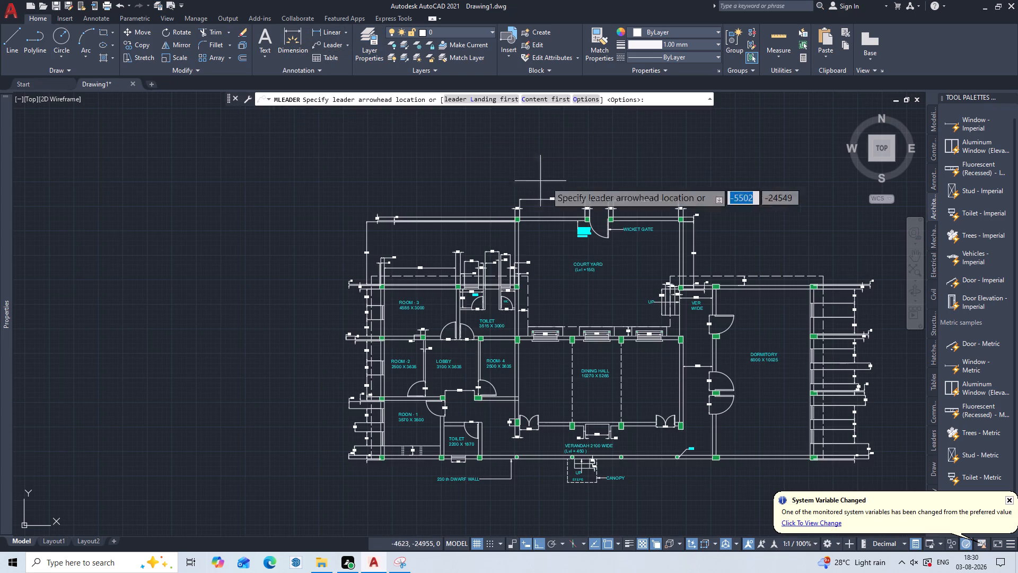
scroll(767, 224, "up", 1)
middle_click_drag(767, 224, 441, 198)
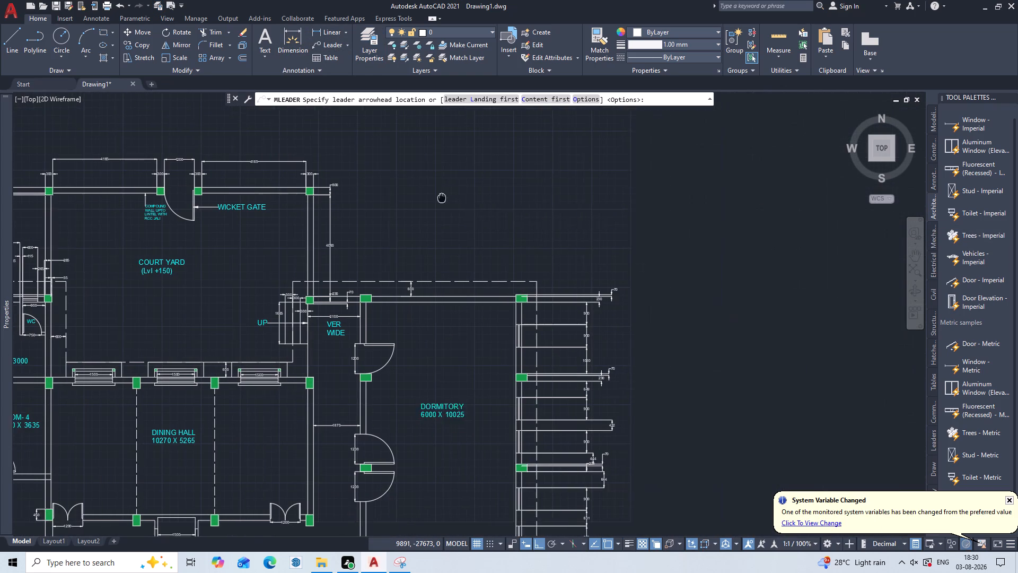
left_click(436, 280)
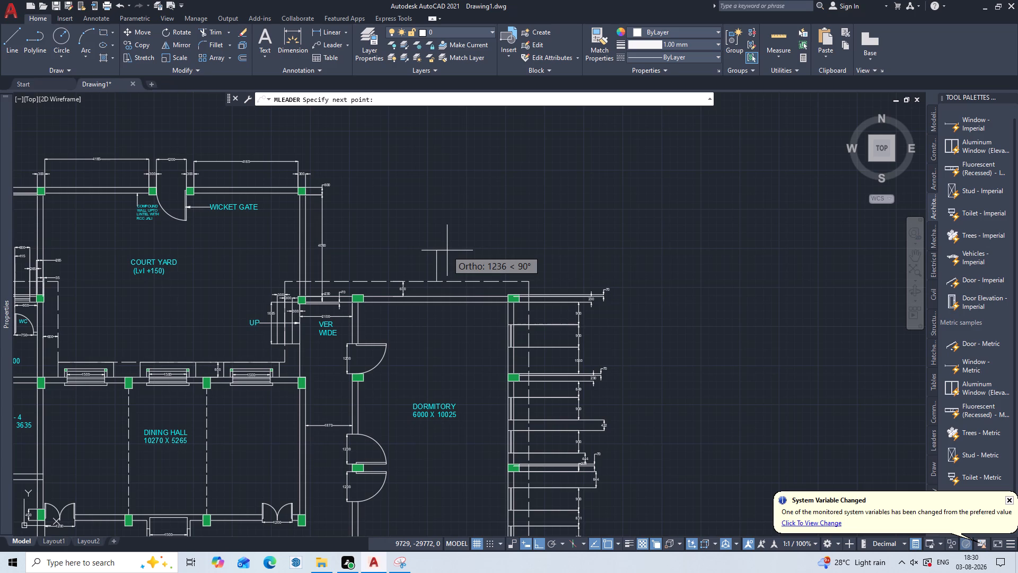
left_click(447, 250)
double_click(460, 246)
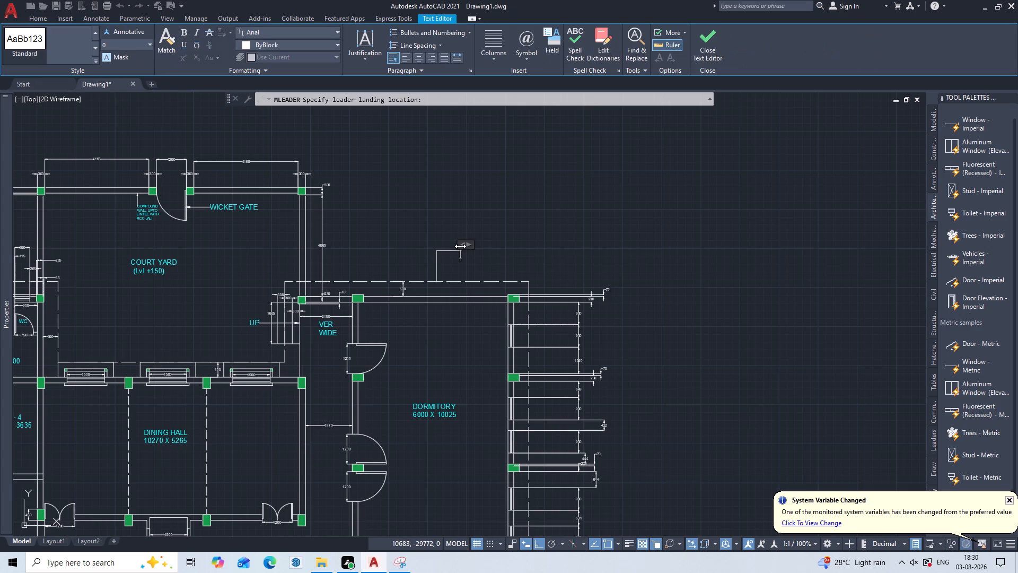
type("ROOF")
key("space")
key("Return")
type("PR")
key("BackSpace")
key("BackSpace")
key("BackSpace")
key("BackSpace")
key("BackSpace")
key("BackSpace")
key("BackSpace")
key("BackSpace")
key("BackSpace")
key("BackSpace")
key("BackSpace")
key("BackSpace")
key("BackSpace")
Set the leader text colour to cyan, enter ROOF PROJECTION on two lines and save the text.
left_click(258, 46)
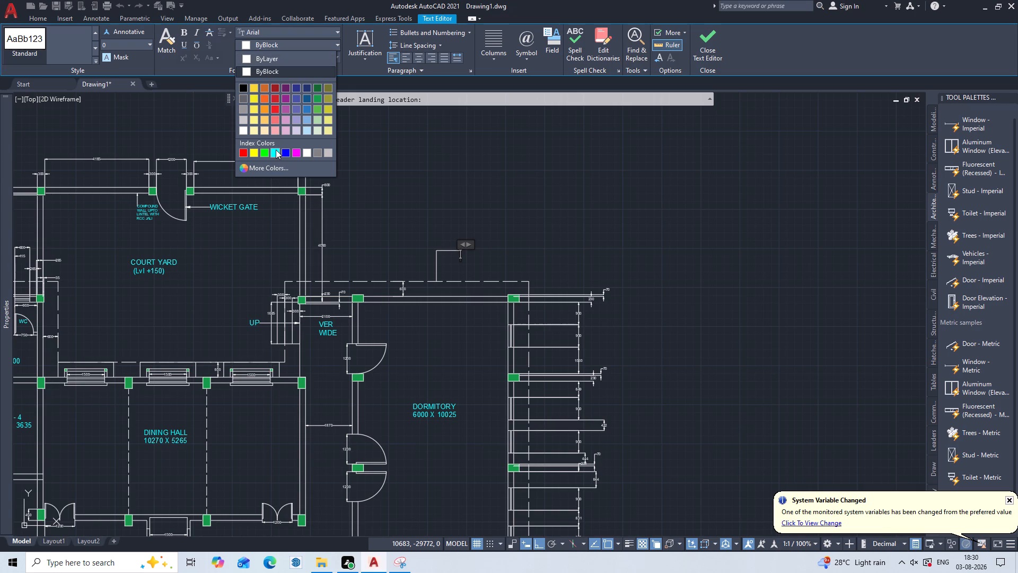
left_click(276, 150)
type("ROOF PRO")
type("JECTION")
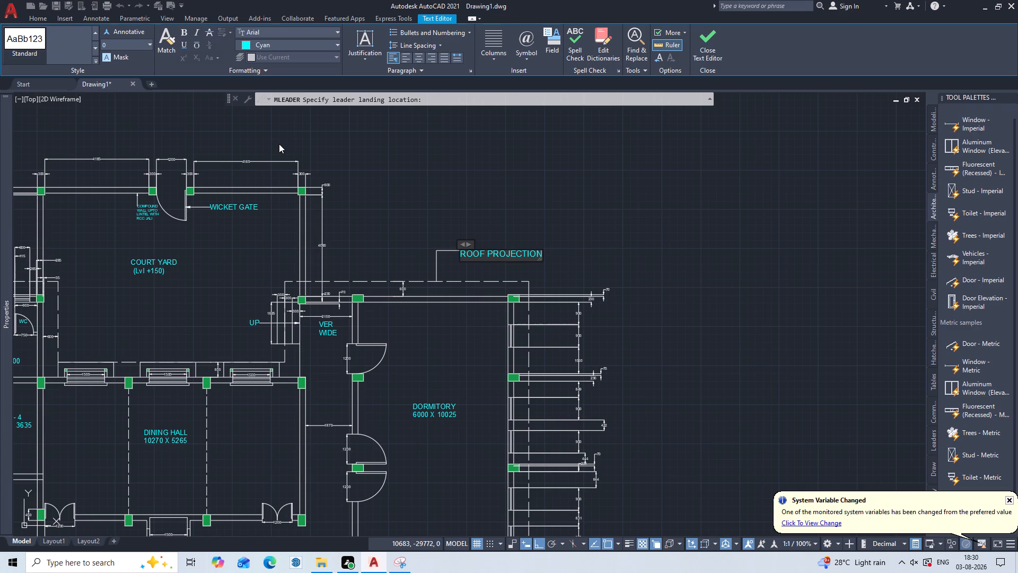
key("BackSpace")
key("BackSpace")
key("BackSpace")
key("BackSpace")
key("BackSpace")
key("BackSpace")
key("BackSpace")
key("BackSpace")
key("BackSpace")
key("BackSpace")
key("BackSpace")
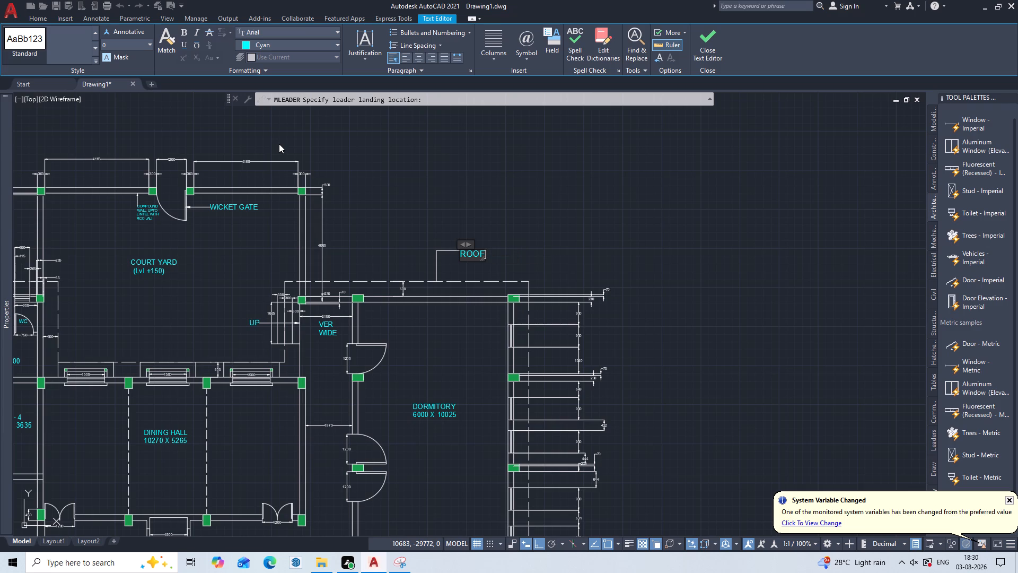
key("space")
key("Return")
type("PROJECTION")
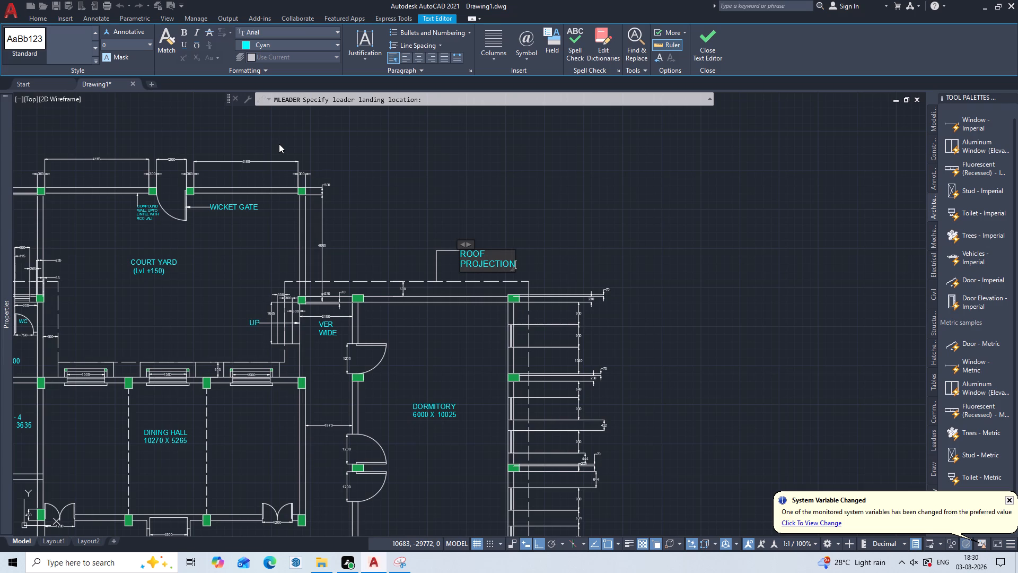
key("Escape")
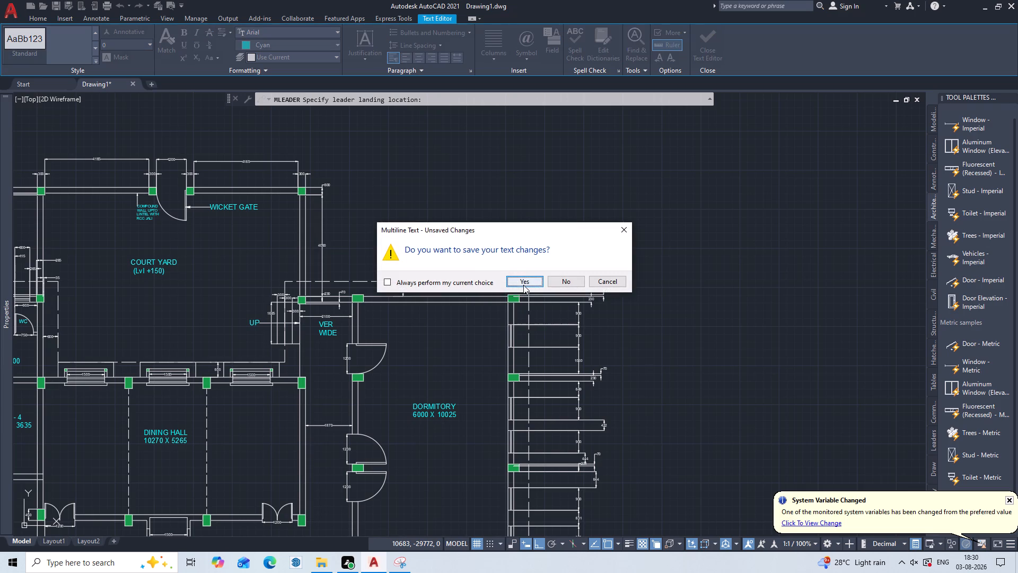
left_click(523, 285)
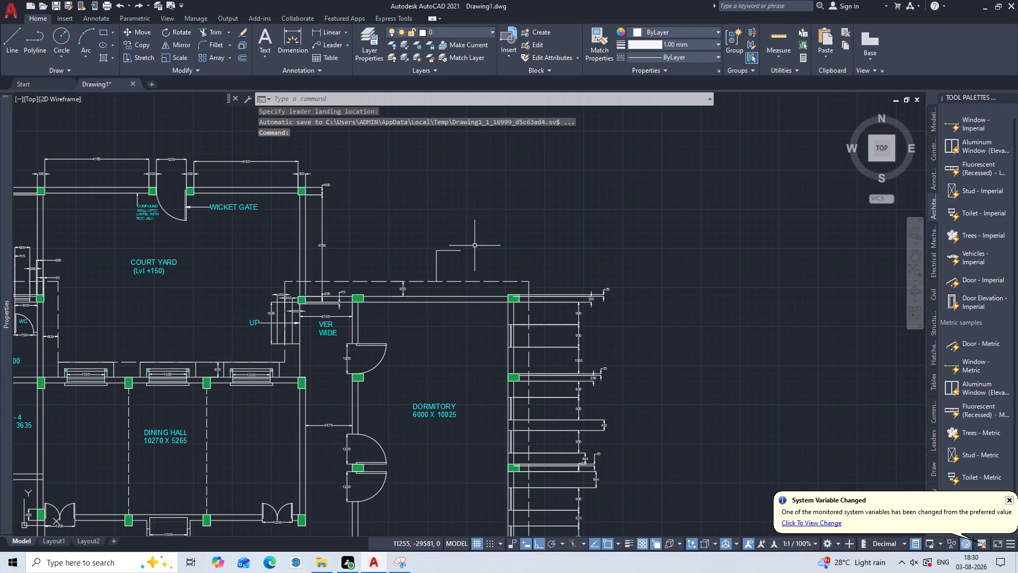
Set the arrowhead size of the roof projection multileader to 100.
double_click(476, 245)
left_click(434, 264)
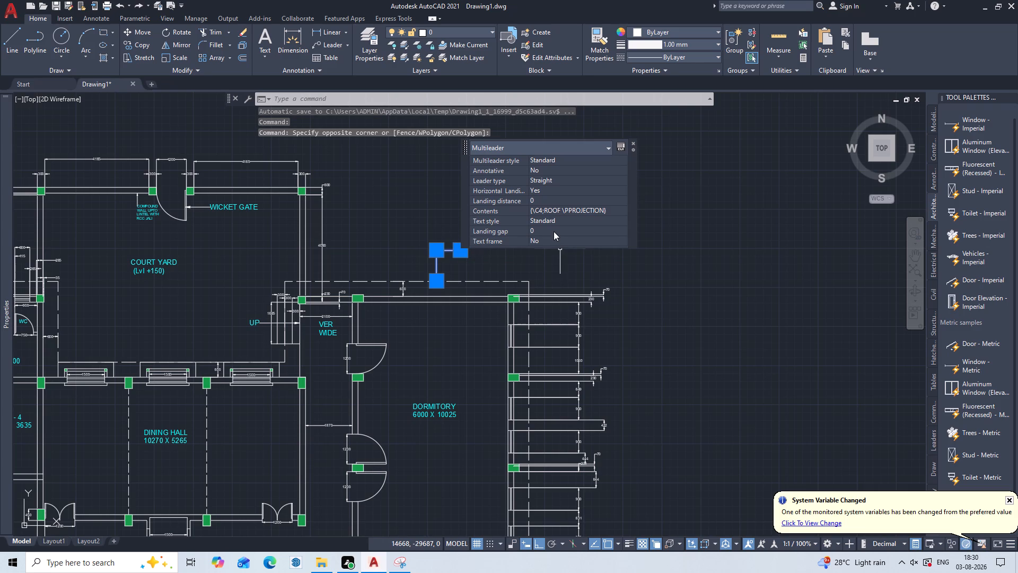
key("ctrl+1")
key("ctrl+1")
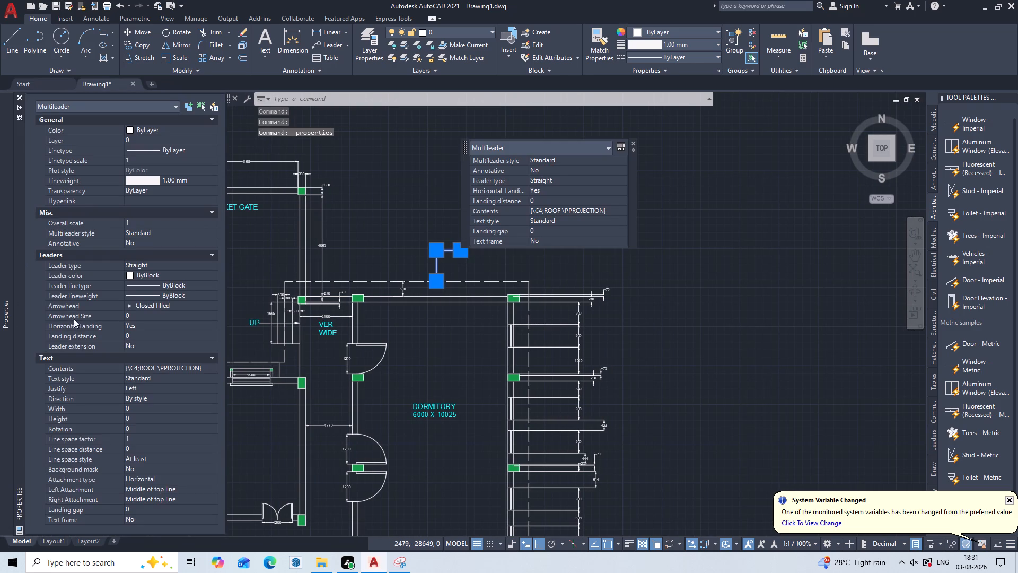
scroll(109, 324, "down", 1)
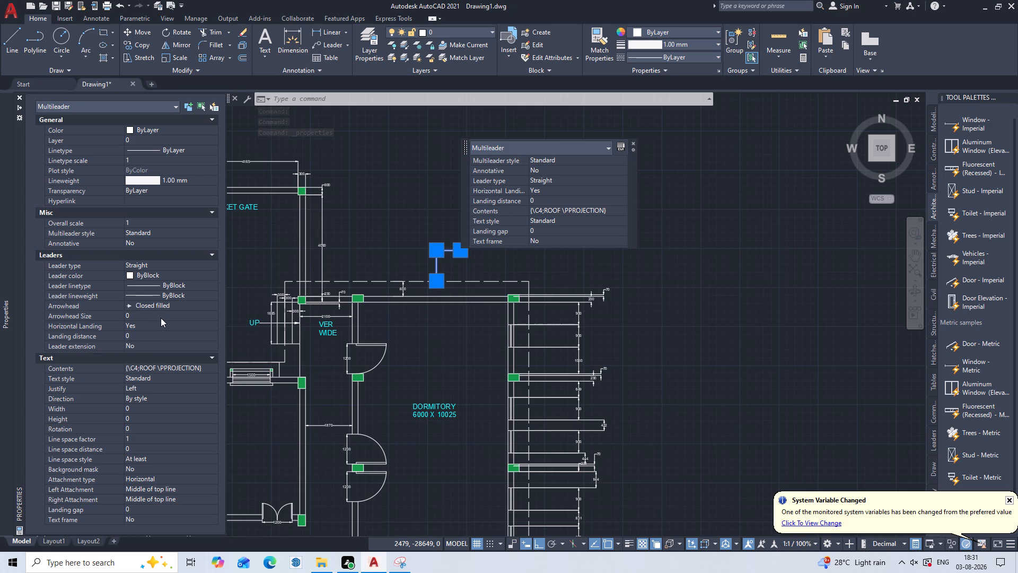
scroll(170, 285, "down", 1)
left_click(183, 318)
key("BackSpace")
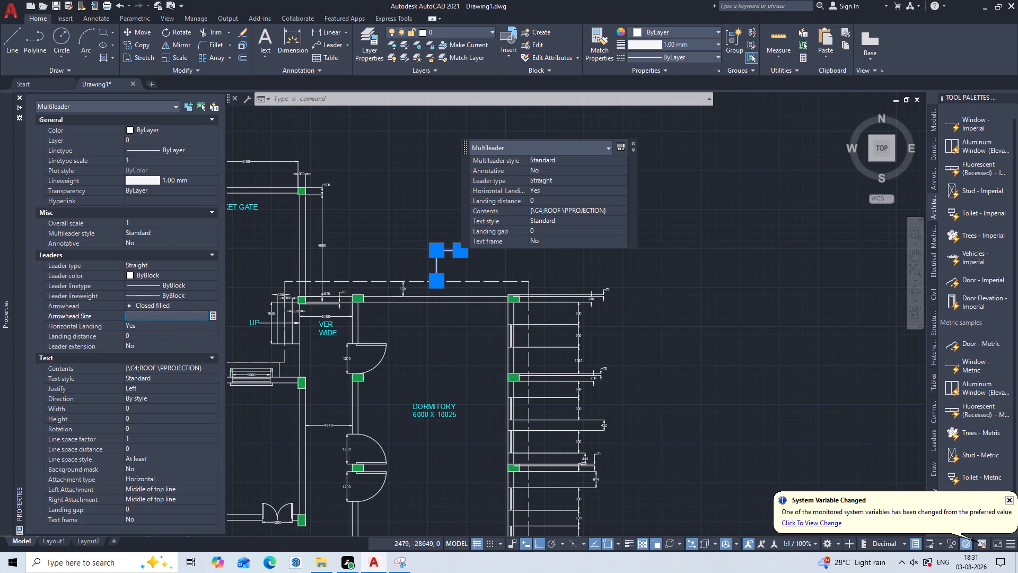
key("1")
key("0")
key("0")
scroll(194, 313, "down", 2)
key("Return")
Set the text height of the roof projection multileader to 100 and deselect it.
scroll(176, 371, "down", 1)
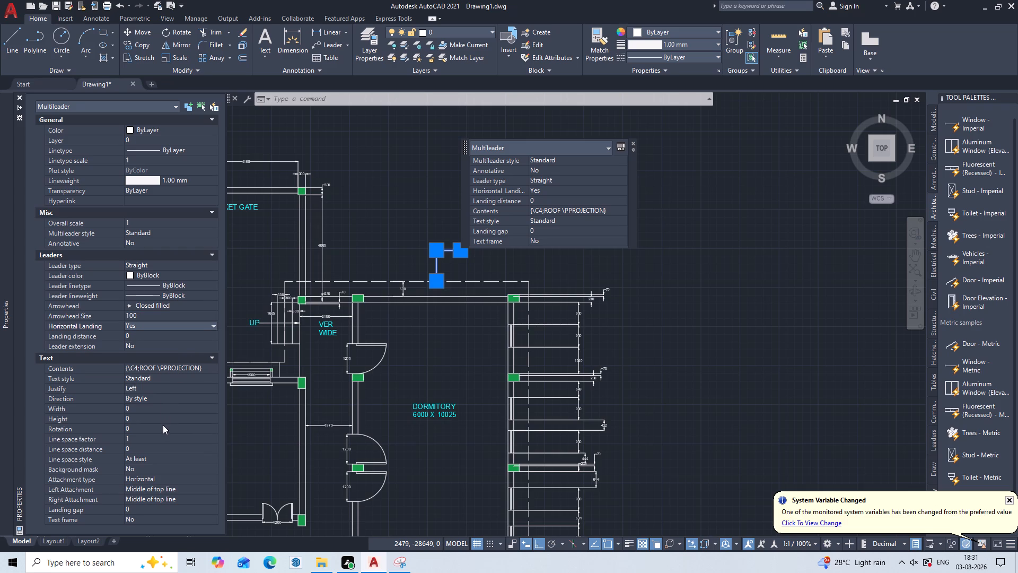
left_click(182, 421)
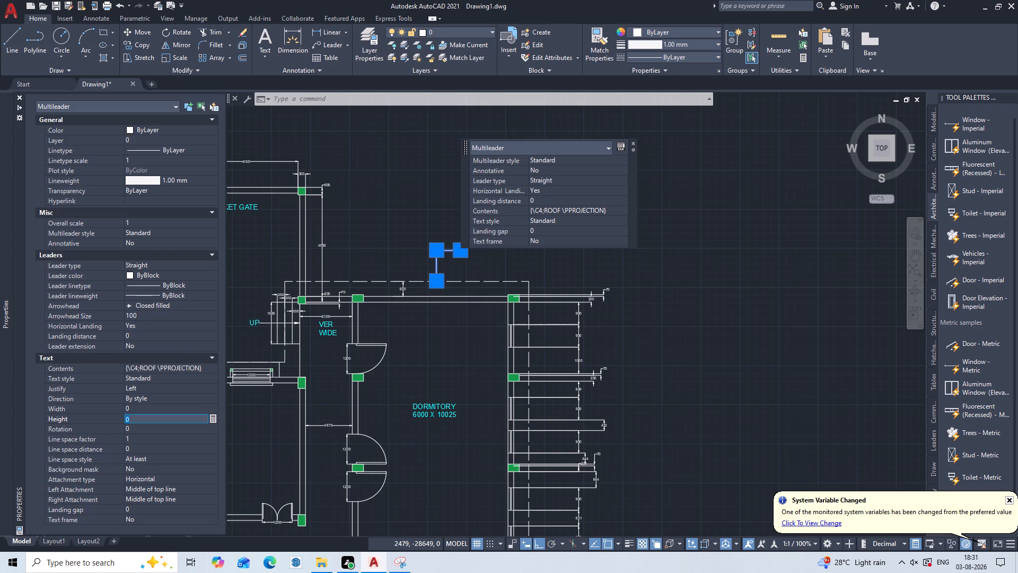
key("BackSpace")
type("10")
key("0")
key("Return")
key("Escape")
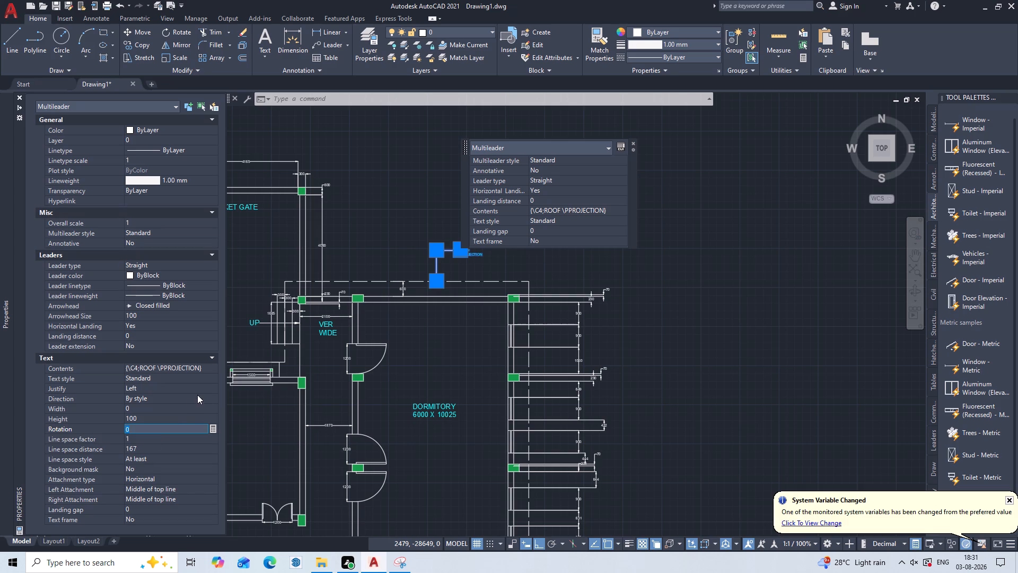
key("Escape")
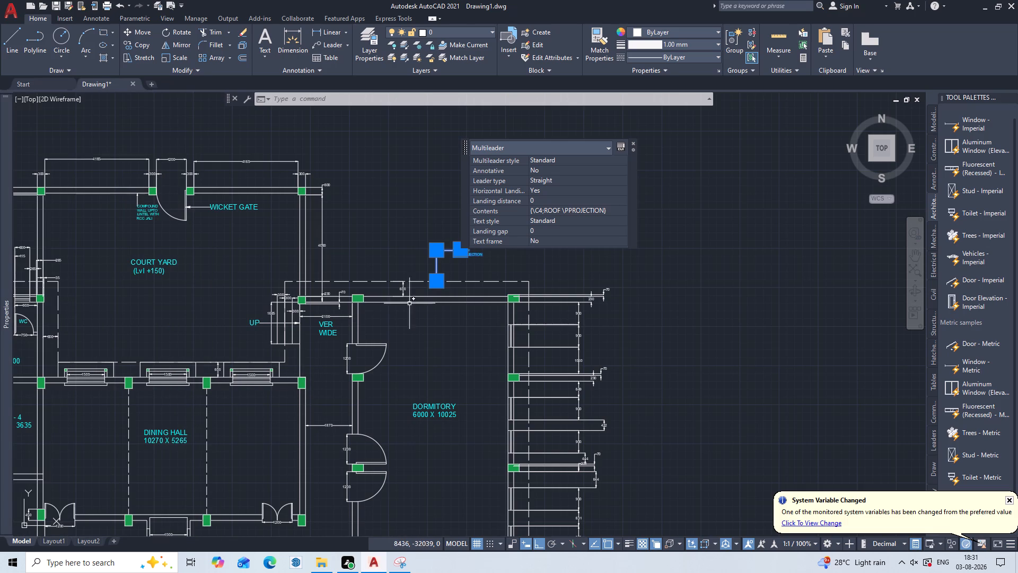
key("Escape")
Set the arrowhead size of the roof projection multileader to 200.
left_click(514, 239)
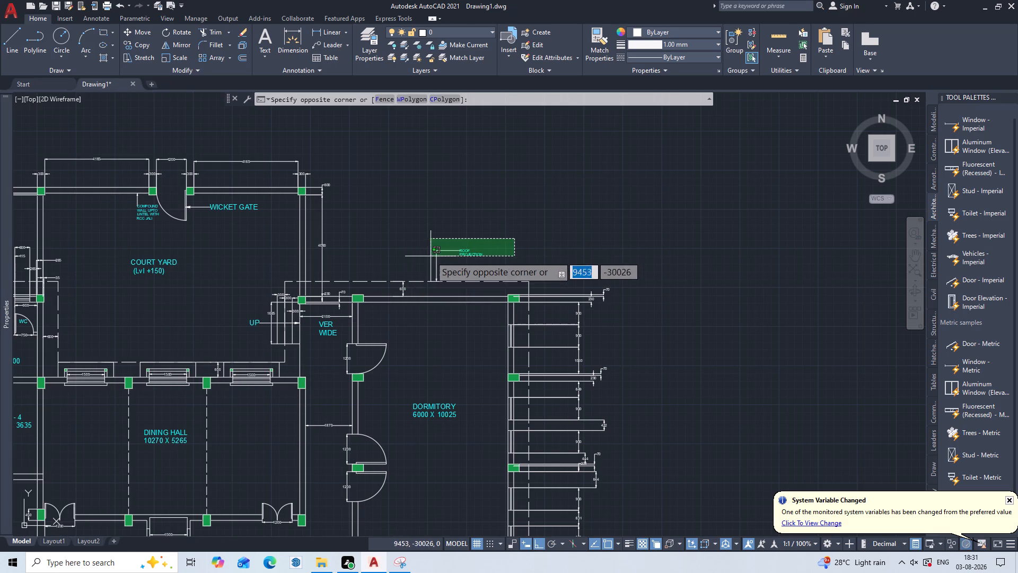
left_click(424, 259)
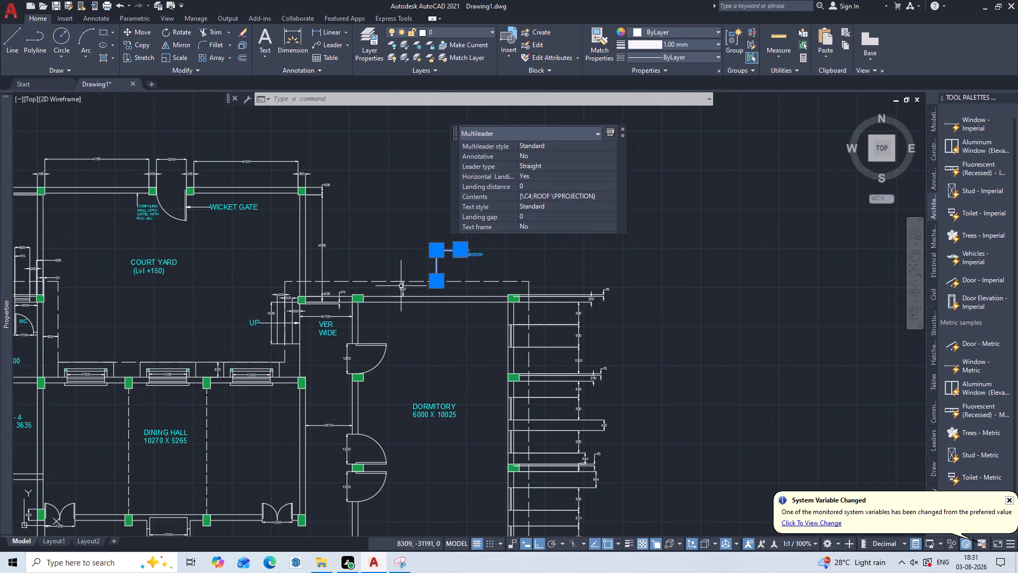
key("ctrl+1")
key("ctrl+1")
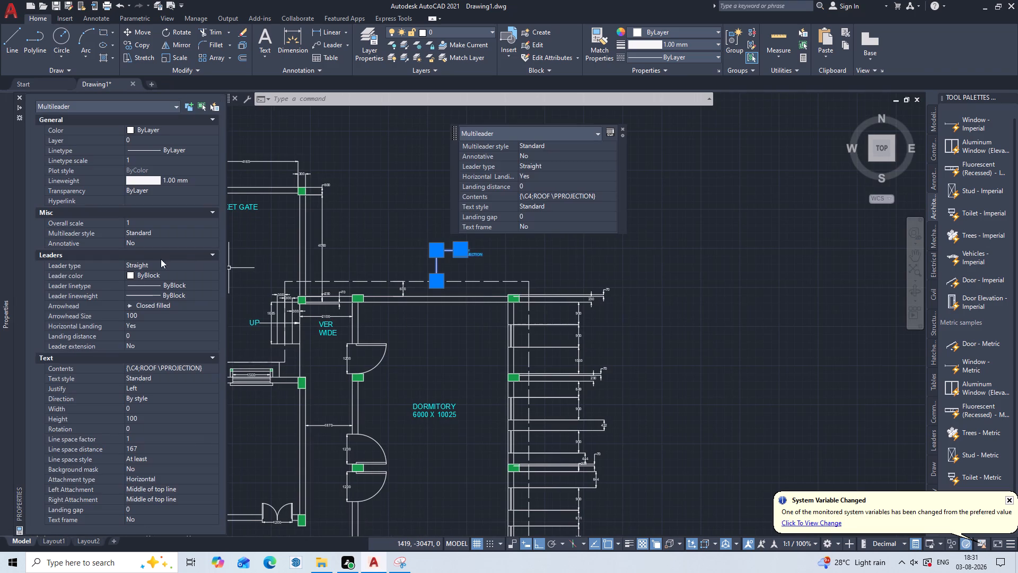
double_click(162, 316)
key("BackSpace")
key("BackSpace")
key("BackSpace")
key("BackSpace")
key("BackSpace")
key("BackSpace")
key("BackSpace")
key("BackSpace")
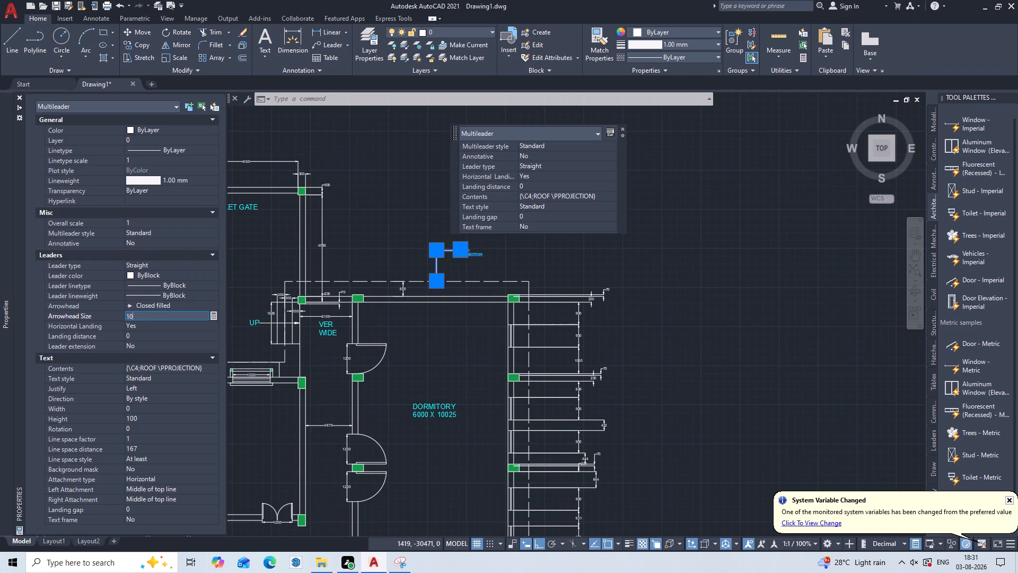
type("200")
Set the text height of the roof projection multileader to 200 and deselect it.
scroll(180, 396, "down", 1)
left_click(167, 416)
key("BackSpace")
type("200")
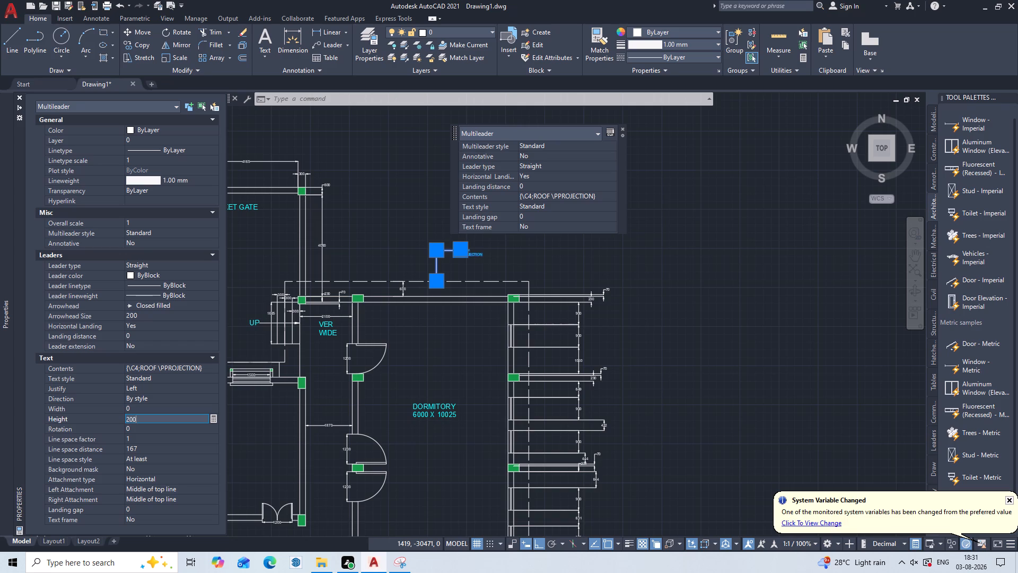
key("Return")
key("Escape")
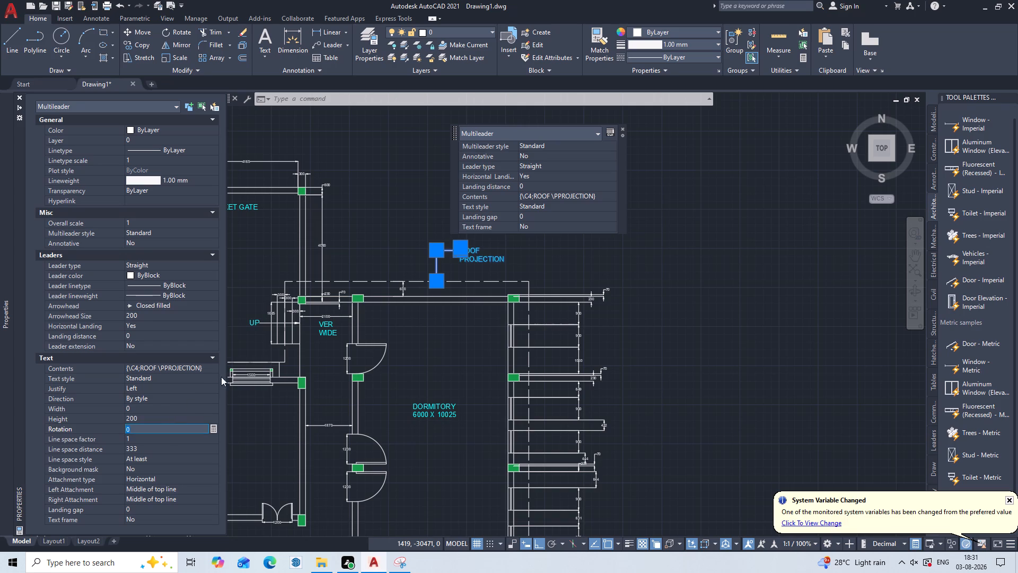
key("Escape")
key("Escape")
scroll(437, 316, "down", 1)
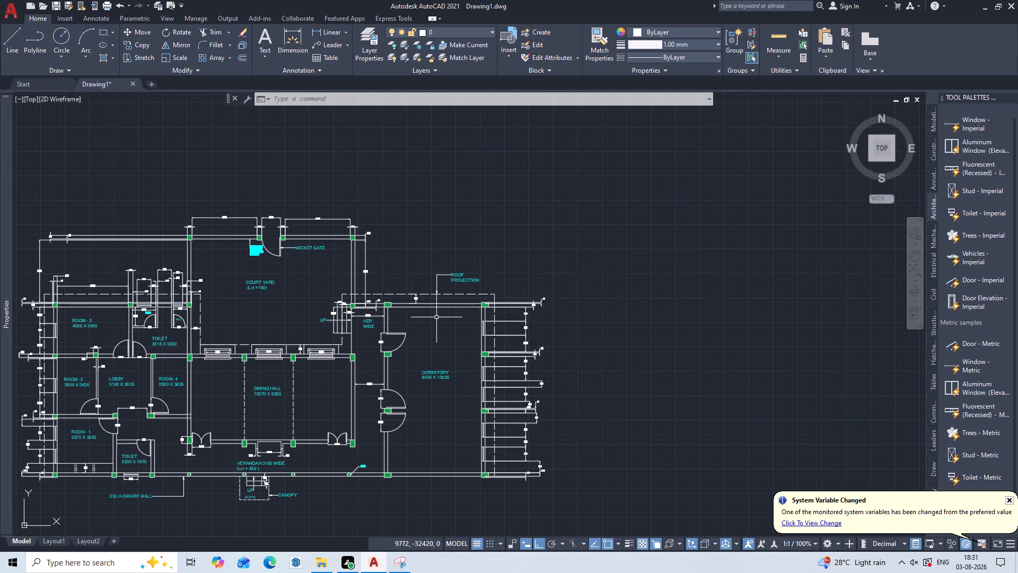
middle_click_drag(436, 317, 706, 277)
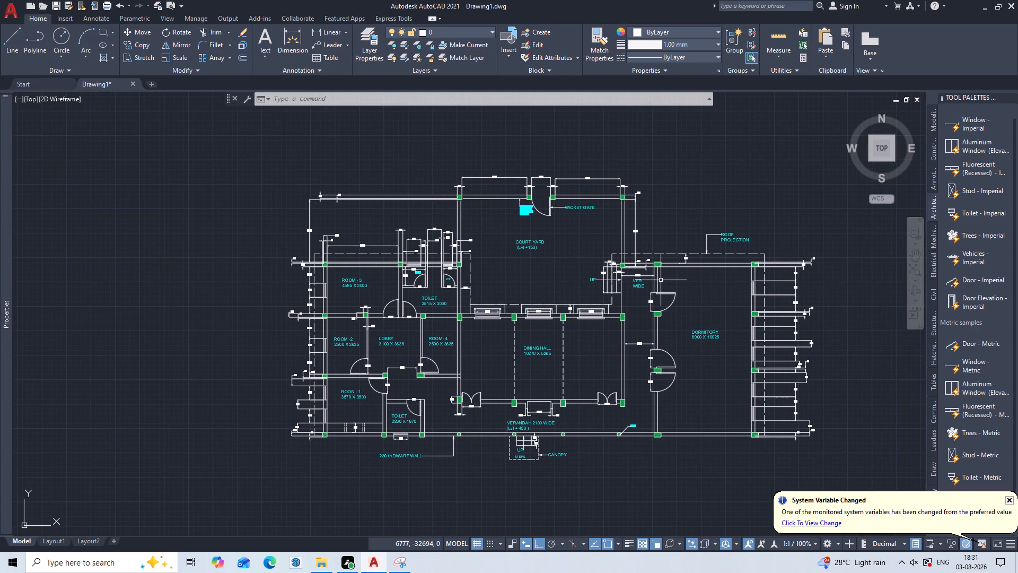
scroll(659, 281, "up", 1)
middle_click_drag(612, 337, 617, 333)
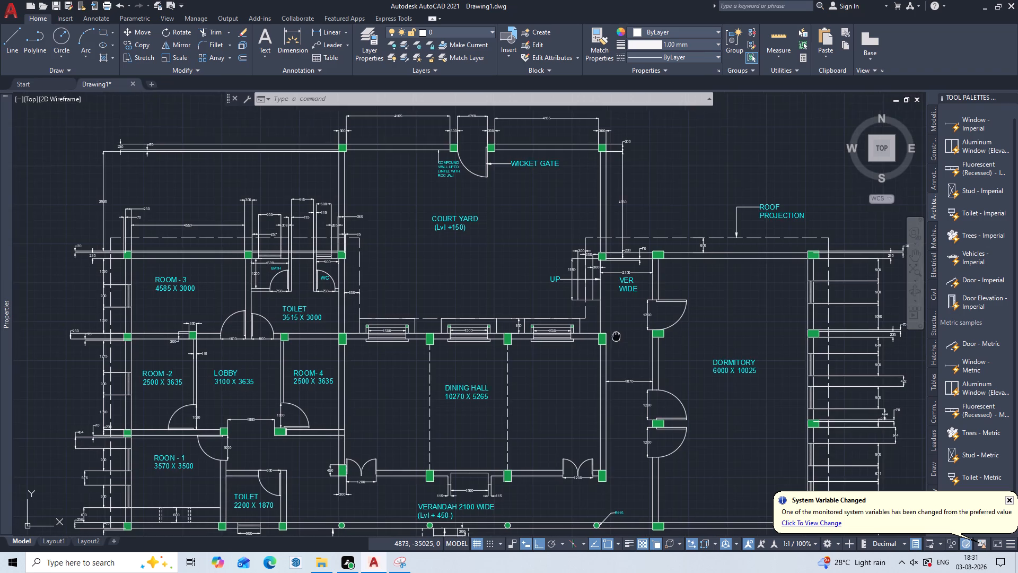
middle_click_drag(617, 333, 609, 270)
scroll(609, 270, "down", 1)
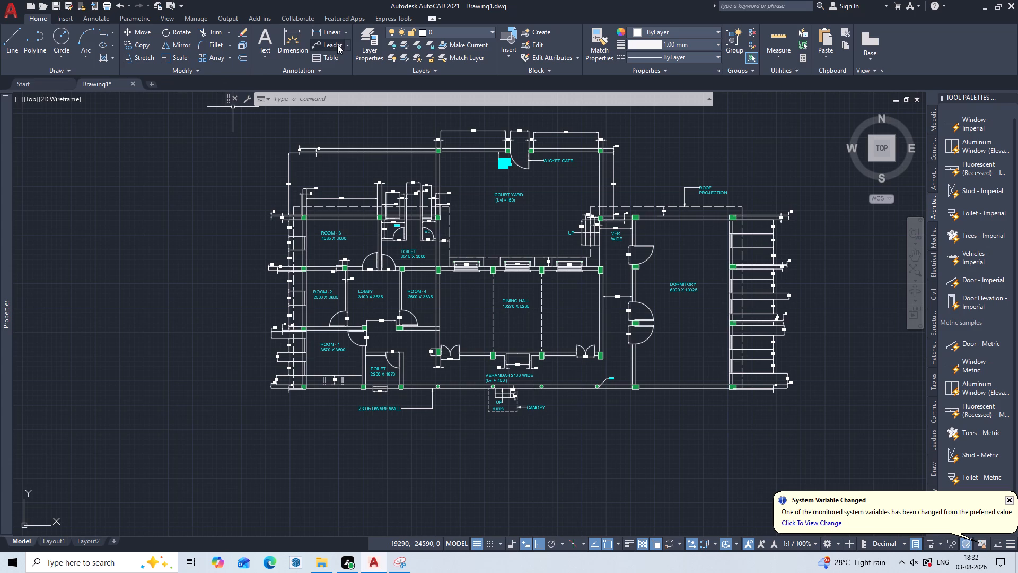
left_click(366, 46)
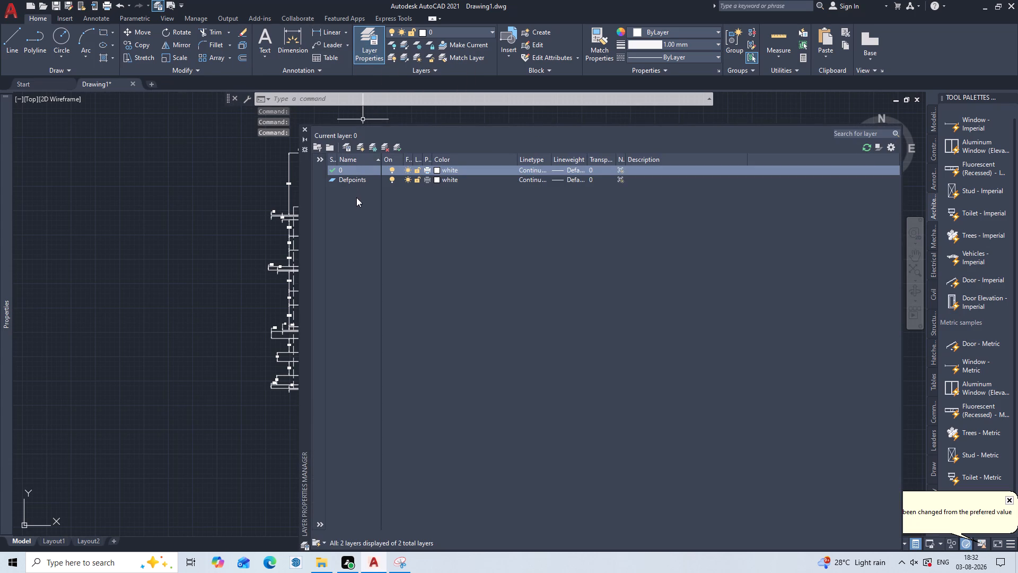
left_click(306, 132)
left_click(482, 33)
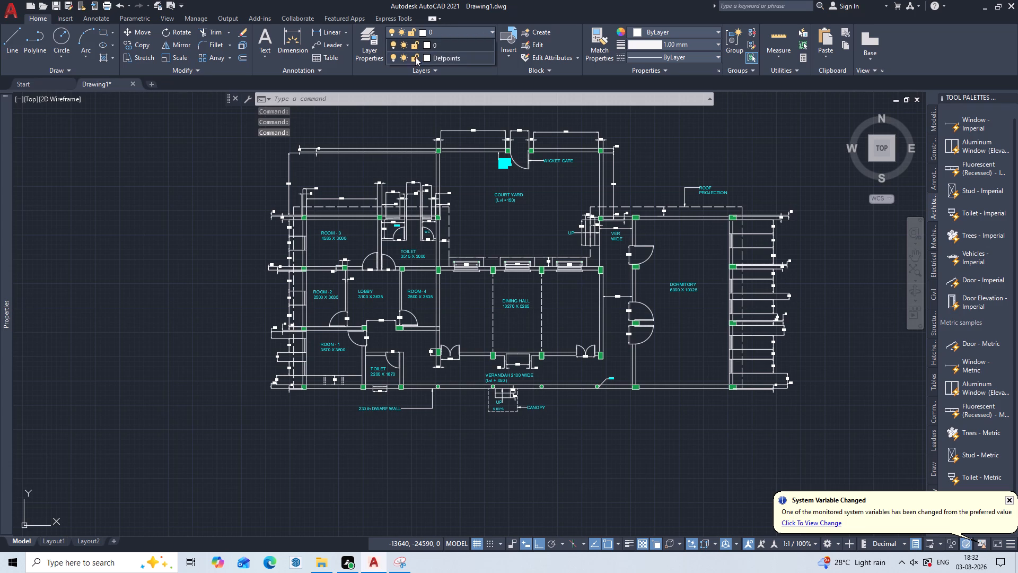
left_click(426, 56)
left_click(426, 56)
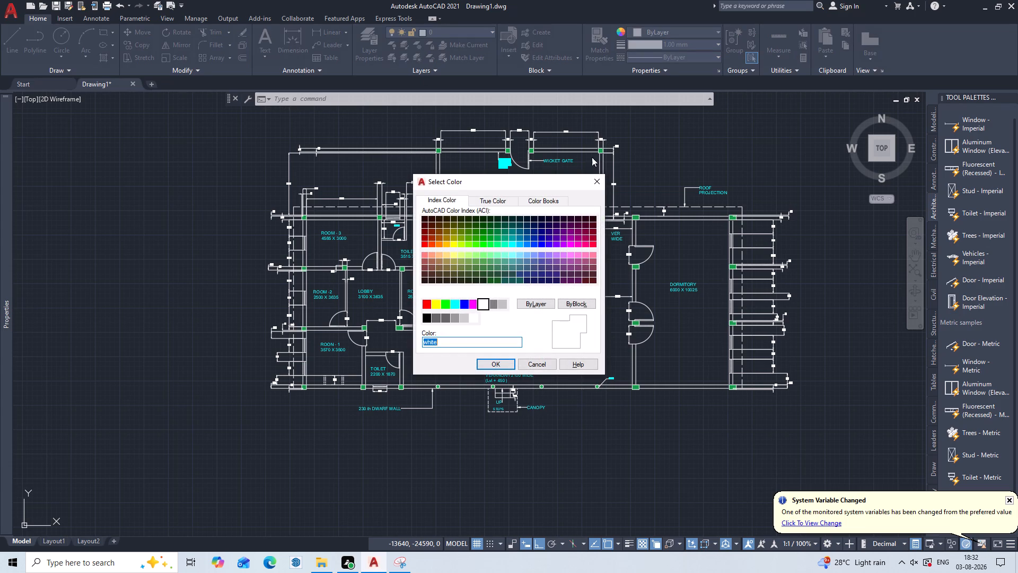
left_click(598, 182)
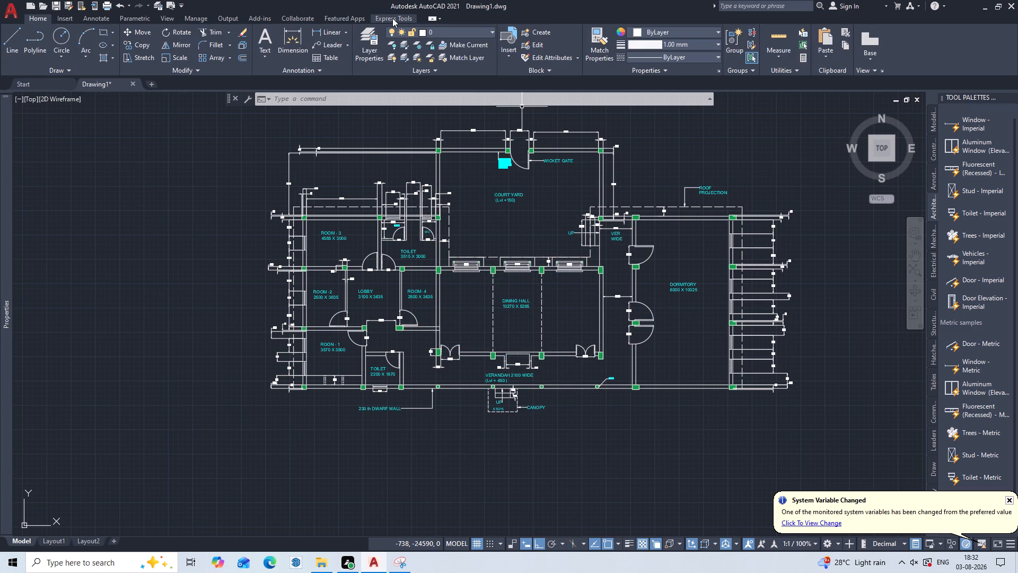
Open the layer properties manager and make Defpoints the current layer.
left_click(374, 35)
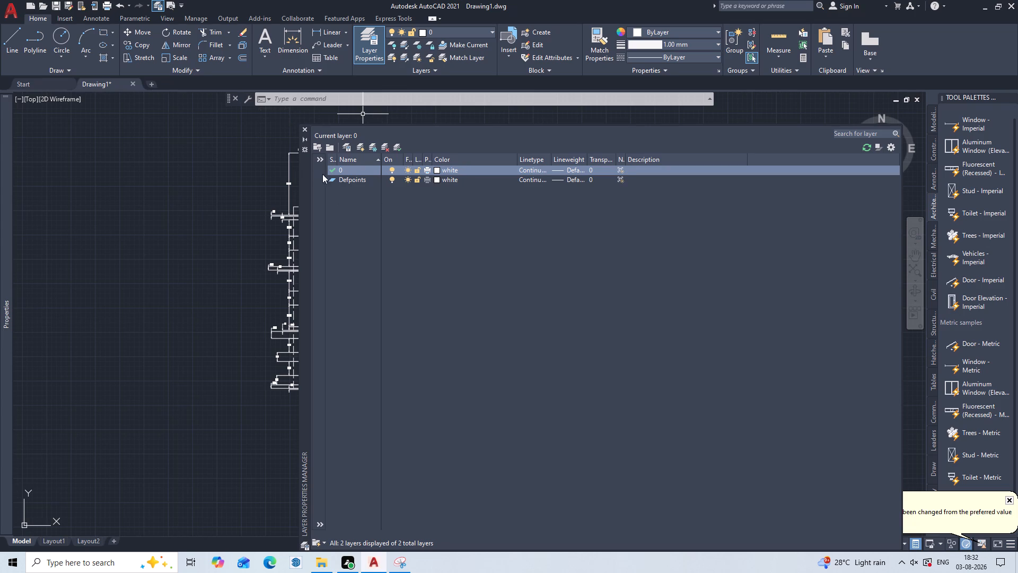
left_click(335, 180)
left_click(335, 180)
double_click(335, 180)
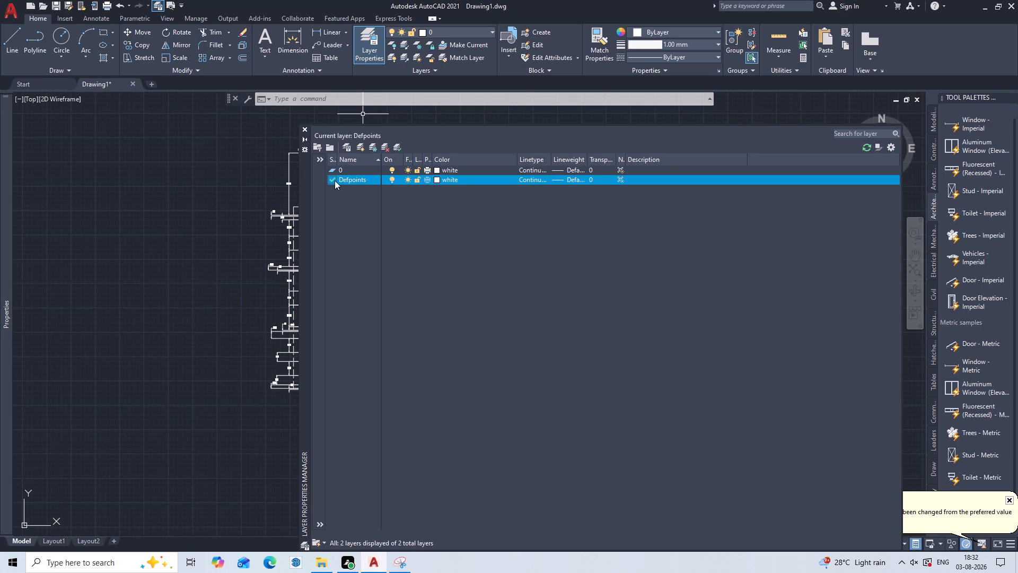
Create a new layer named WALLS and set its colour to blue.
key("alt+n")
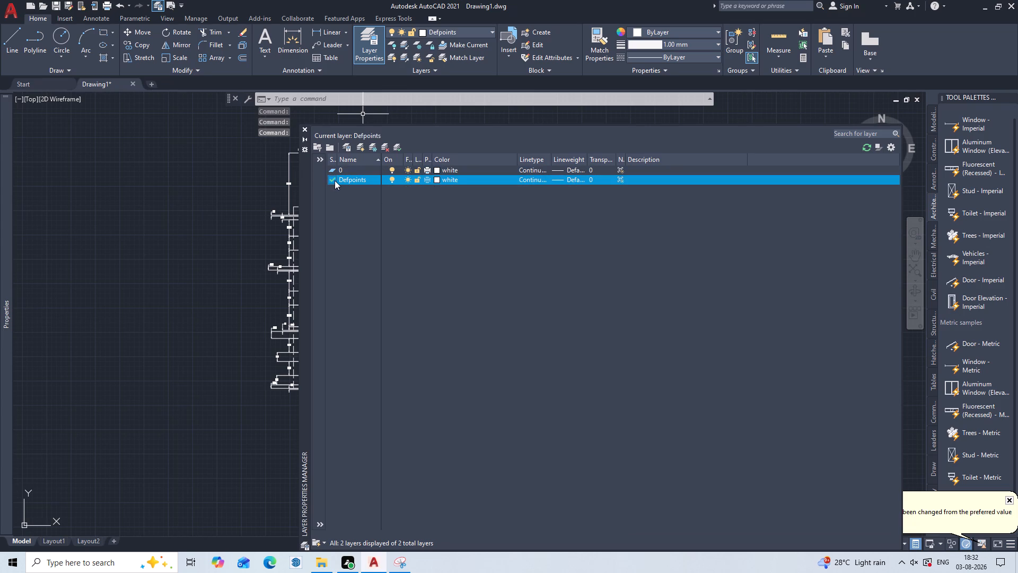
key("BackSpace")
key("BackSpace")
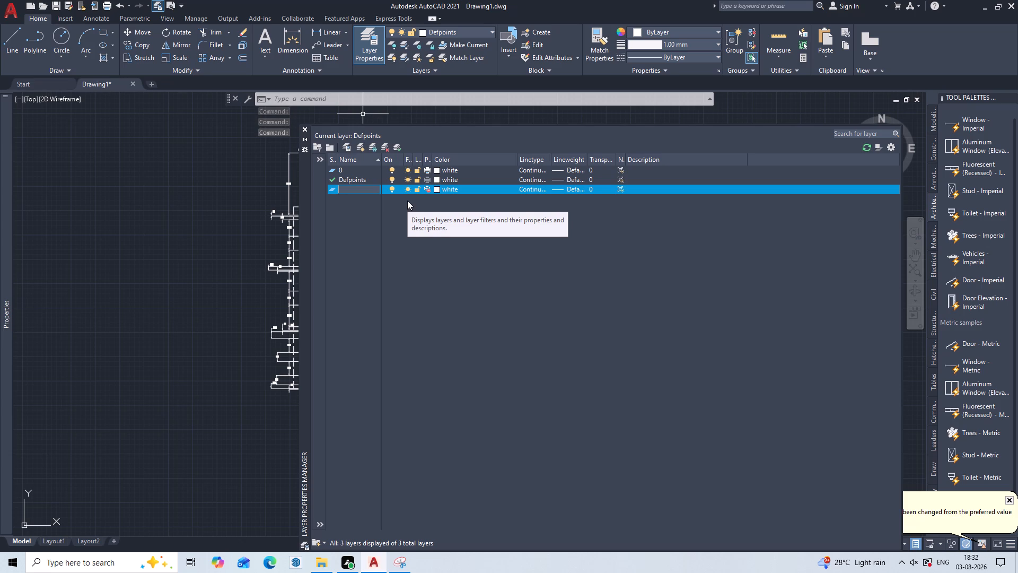
type("WALL")
key("s")
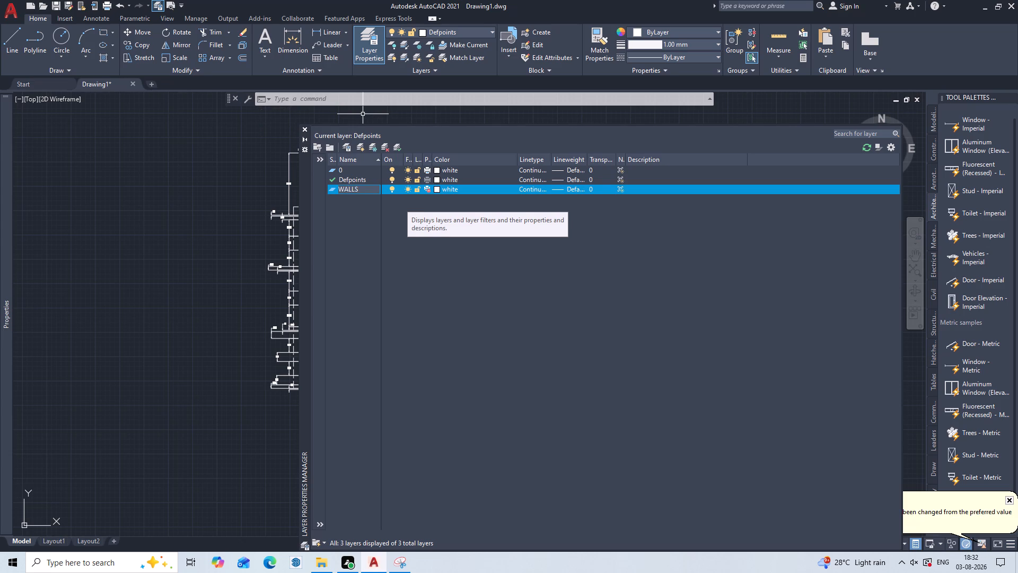
left_click(440, 187)
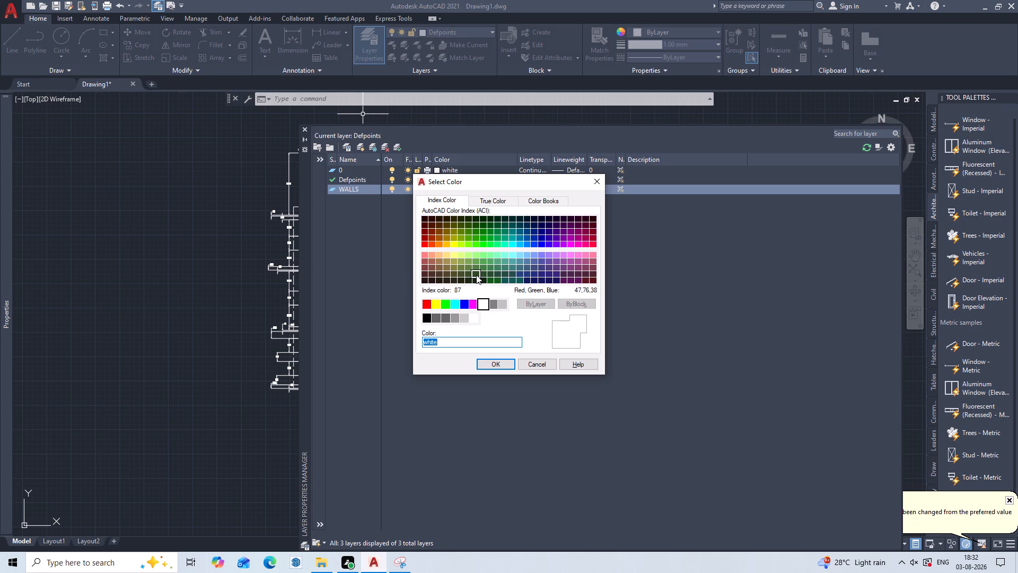
middle_click_drag(205, 377, 106, 328)
scroll(124, 313, "down", 3)
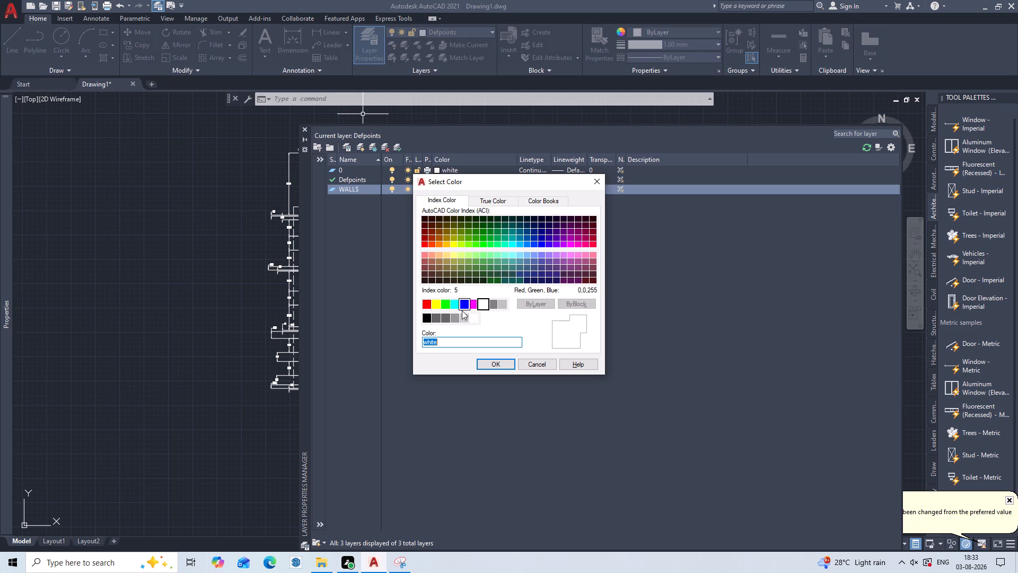
left_click(462, 305)
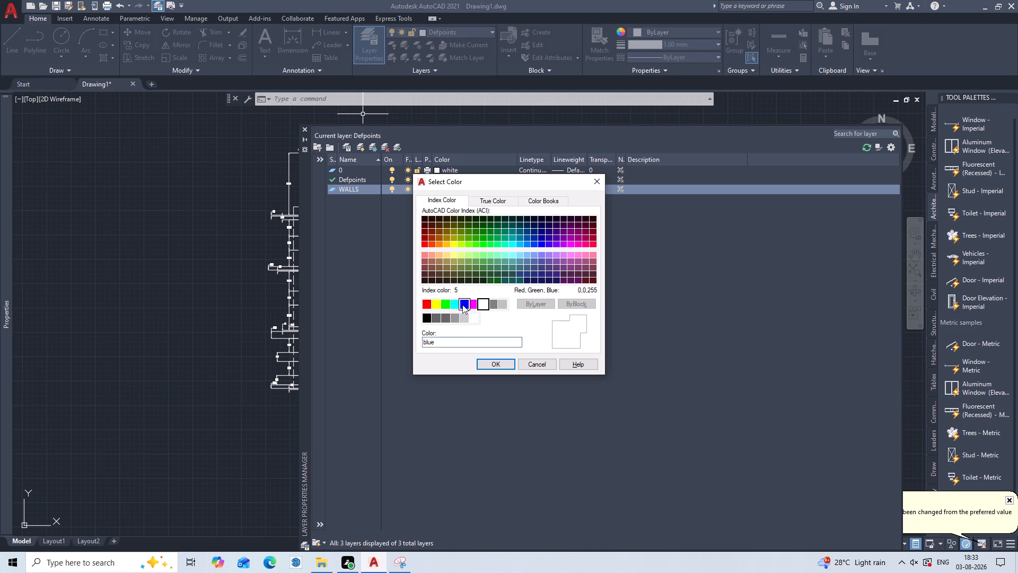
left_click(493, 361)
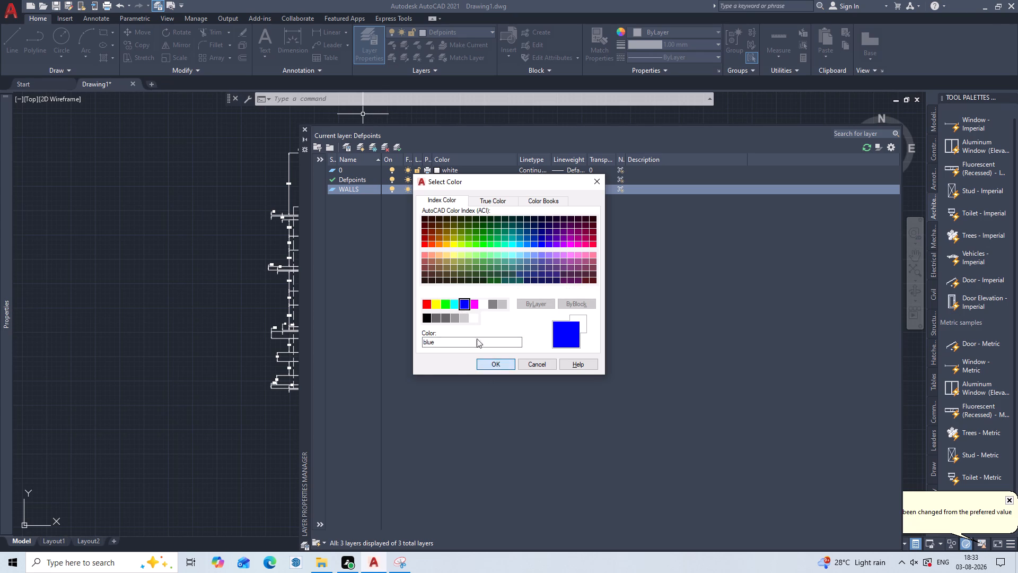
Create a new layer named DOORS and set its colour to magenta.
left_click(332, 182)
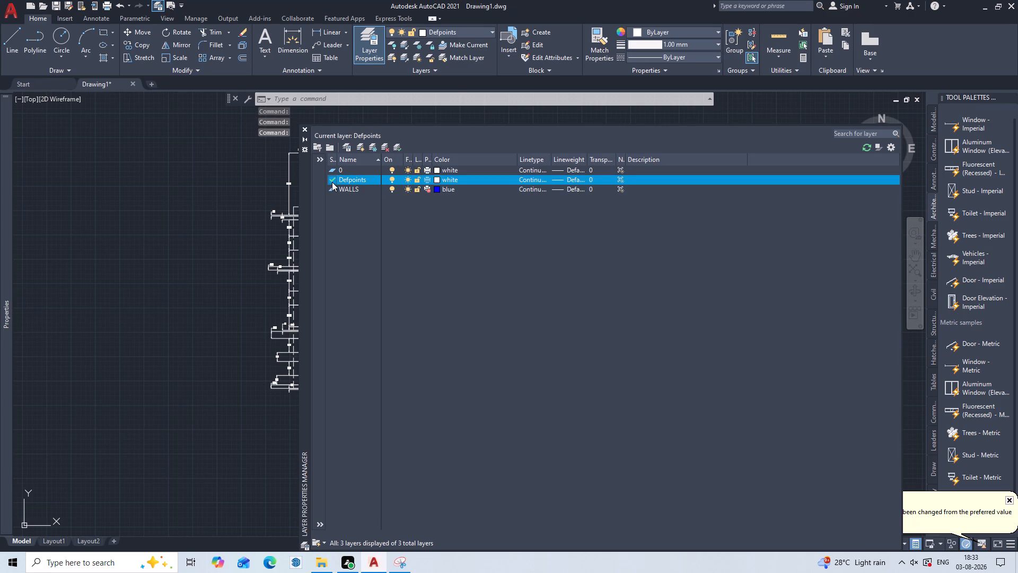
left_click(332, 182)
key("alt+n")
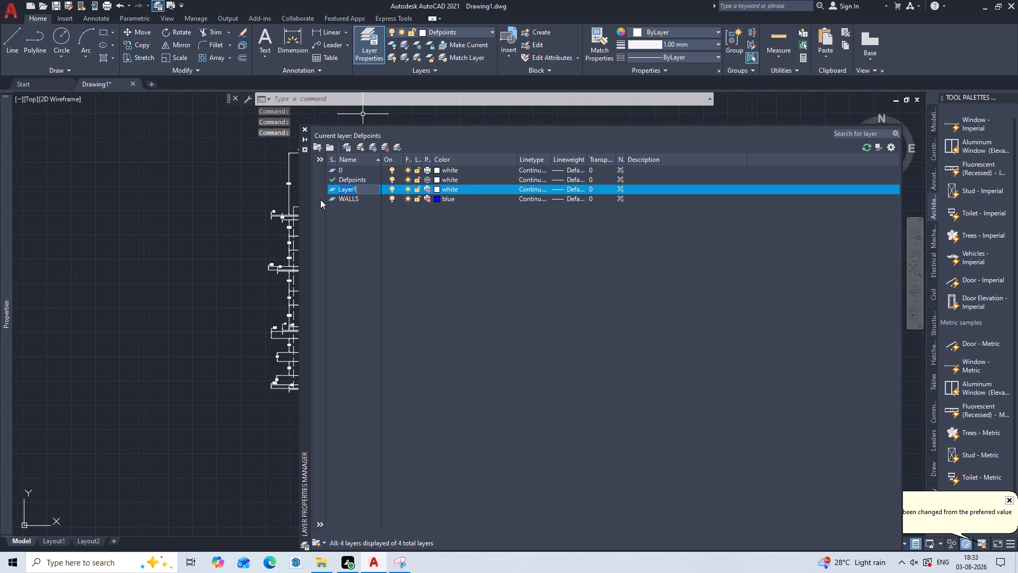
type("DOOR")
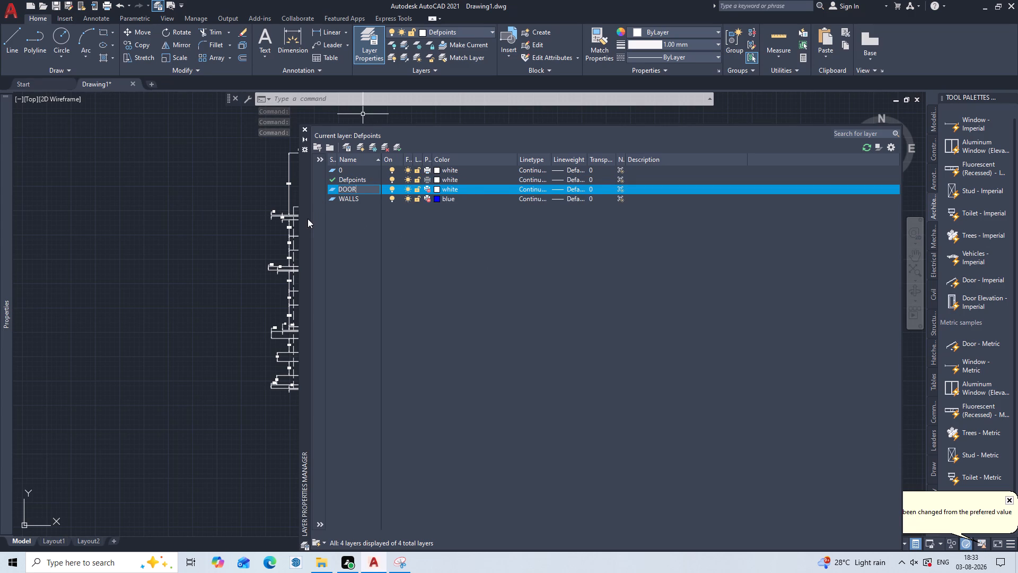
key("a")
key("BackSpace")
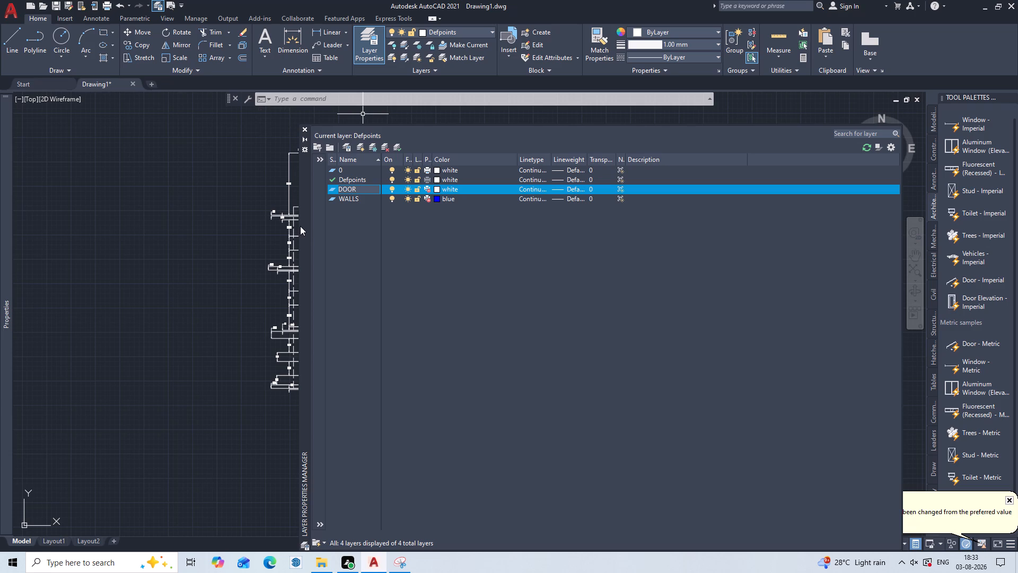
key("s")
left_click(434, 190)
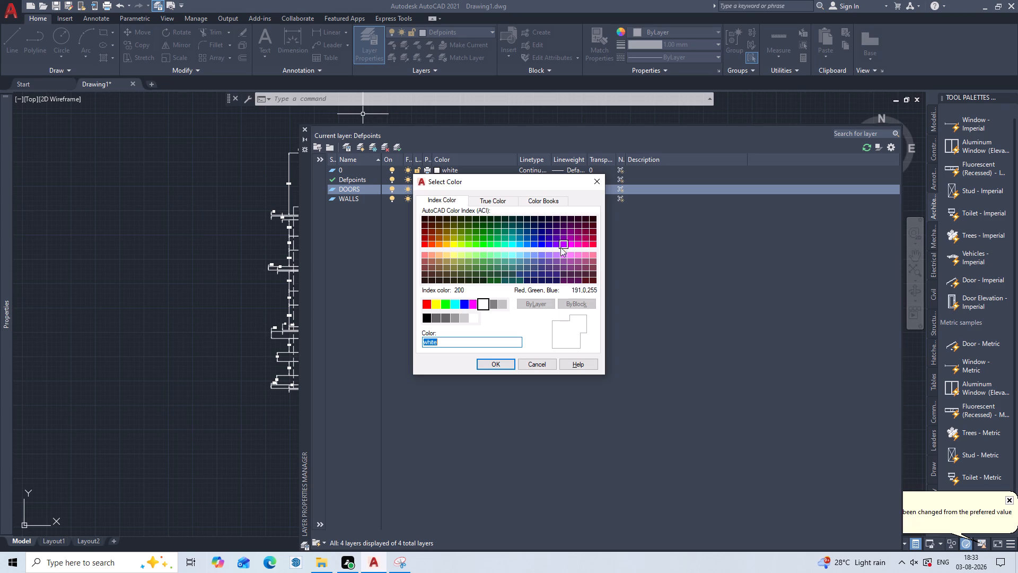
left_click(475, 302)
left_click(486, 364)
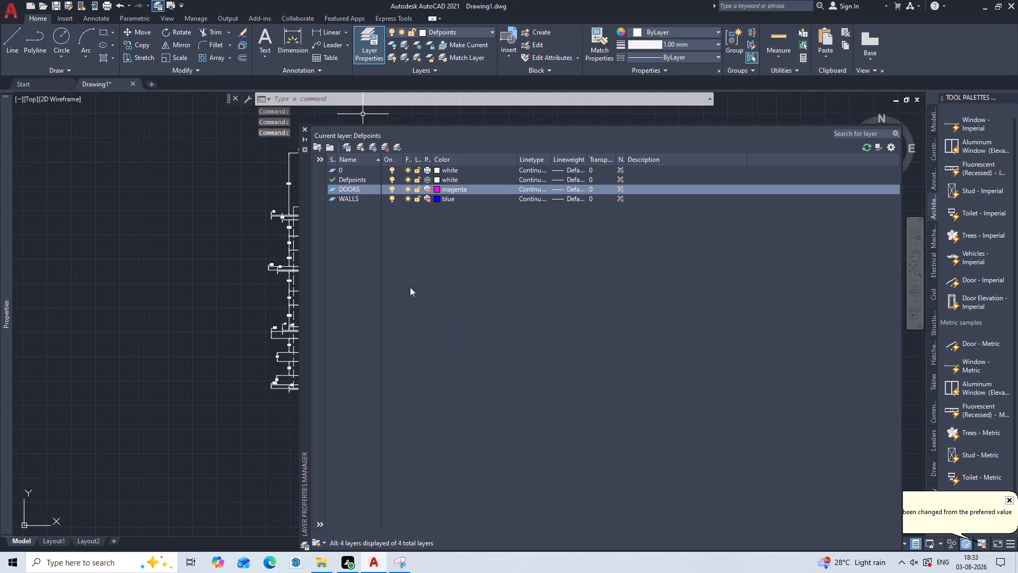
Create a new layer named WINDOW and set its colour to index 240.
left_click(328, 179)
left_click(331, 181)
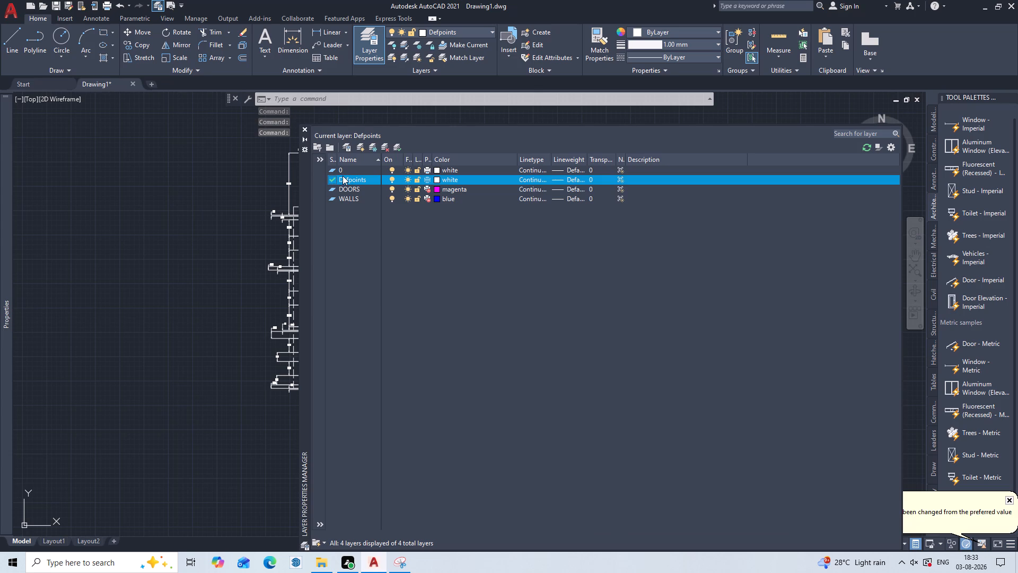
left_click(327, 181)
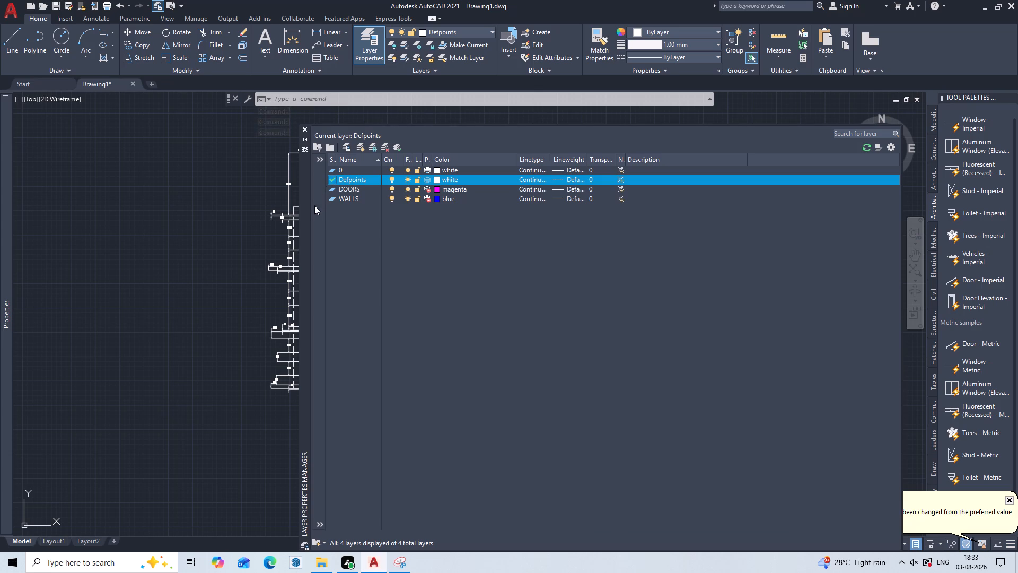
key("alt+n")
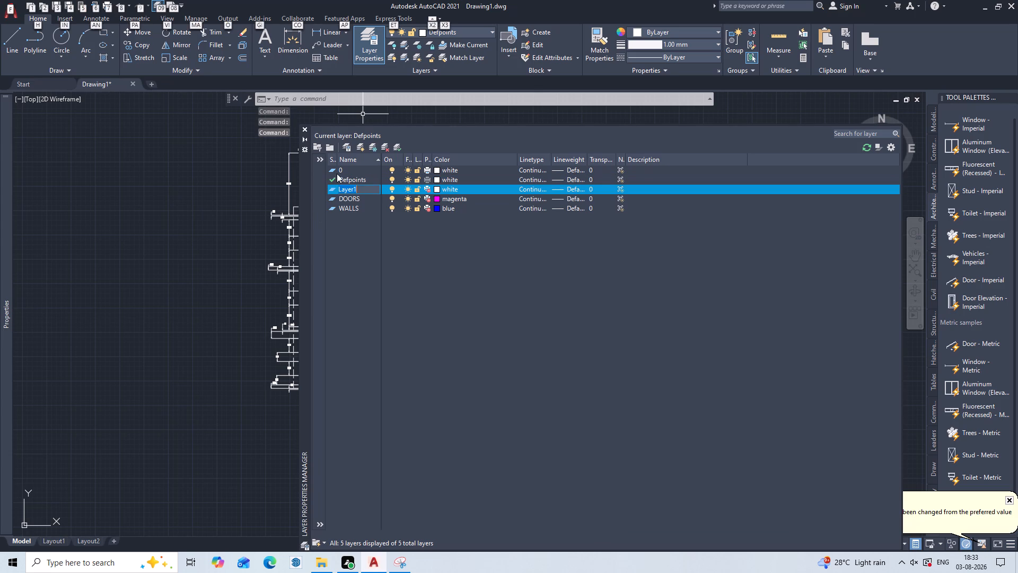
key("BackSpace")
key("BackSpace")
key("BackSpace")
key("BackSpace")
key("BackSpace")
key("BackSpace")
key("BackSpace")
key("BackSpace")
key("BackSpace")
key("BackSpace")
key("BackSpace")
key("BackSpace")
key("BackSpace")
key("BackSpace")
key("BackSpace")
left_click(361, 189)
key("BackSpace")
key("BackSpace")
key("BackSpace")
key("BackSpace")
key("BackSpace")
key("BackSpace")
key("BackSpace")
key("BackSpace")
key("BackSpace")
key("BackSpace")
key("BackSpace")
key("BackSpace")
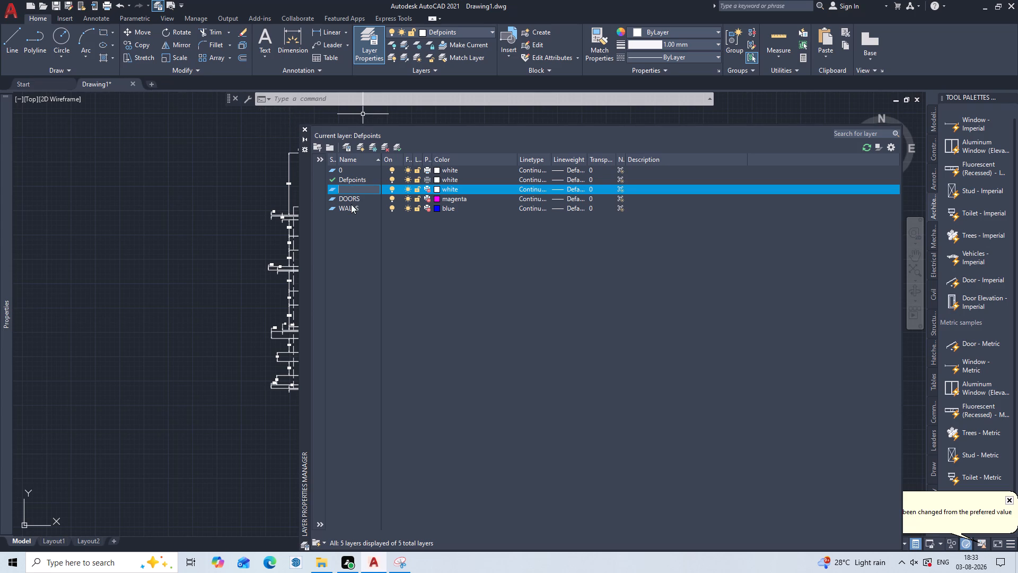
type("WI")
key("n")
type("DO")
key("e")
key("BackSpace")
key("w")
left_click(440, 186)
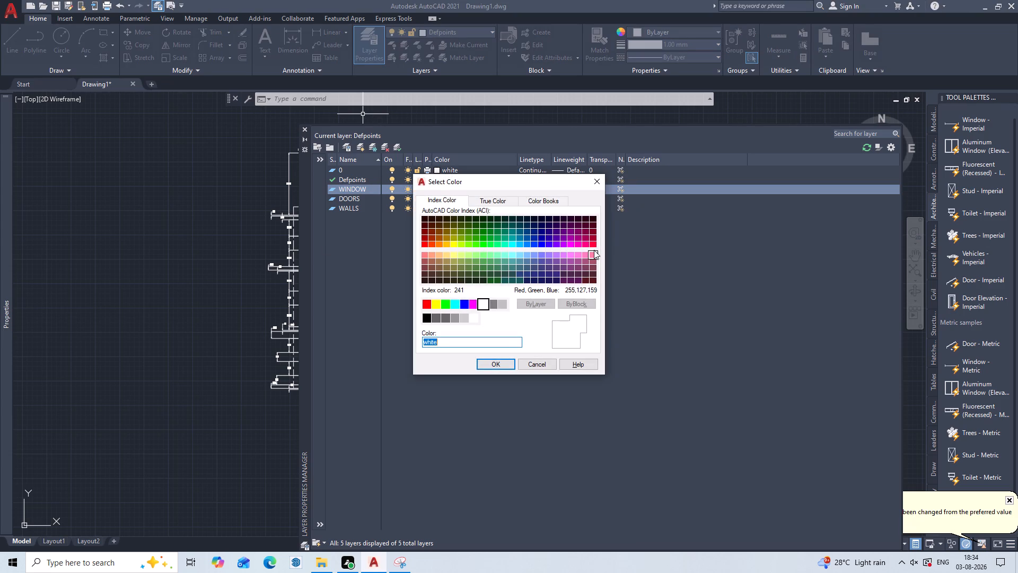
left_click(593, 245)
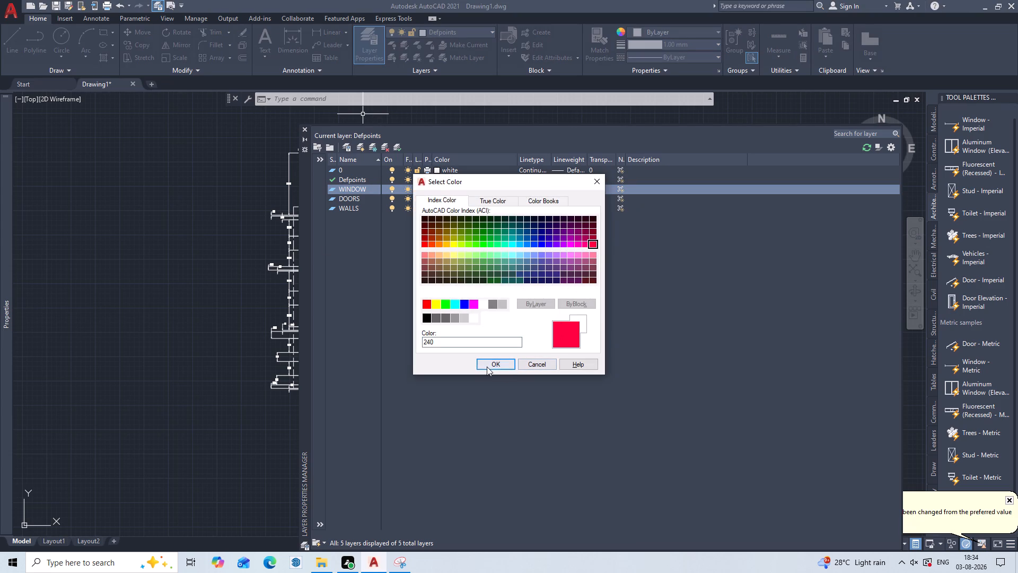
left_click(487, 367)
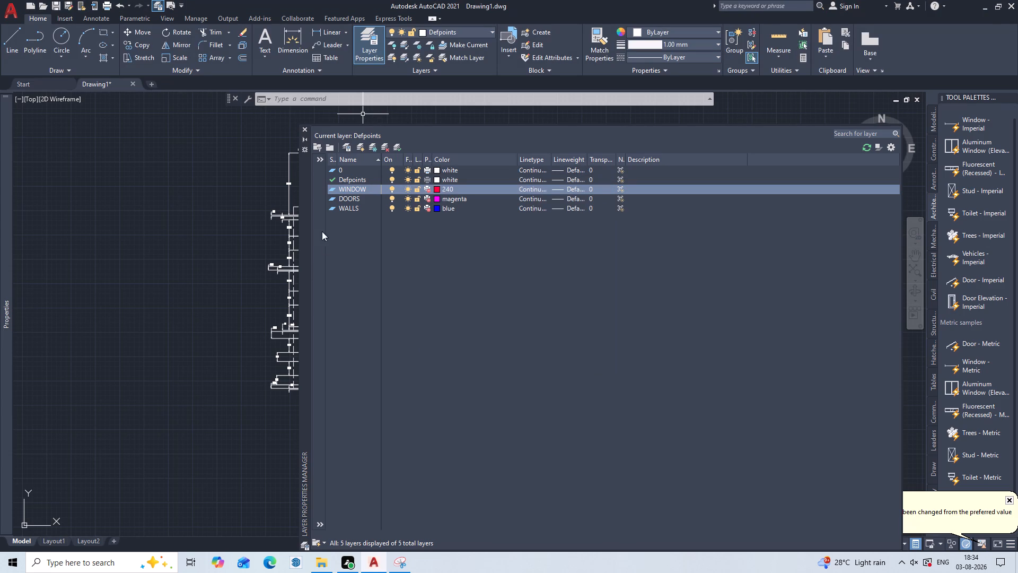
Create a new layer named STEPS, set its colour to yellow, and close the layer properties manager.
left_click(331, 178)
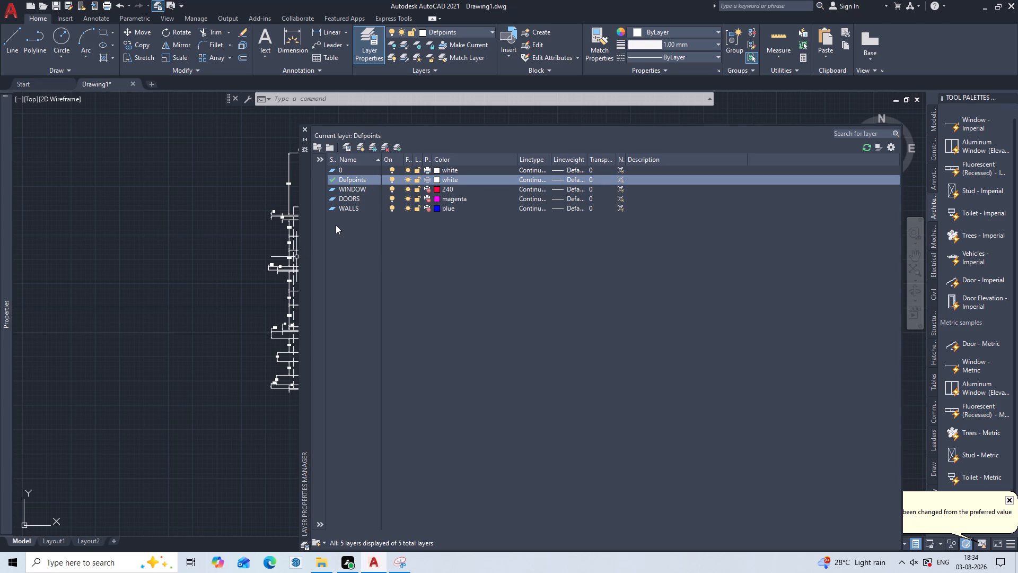
left_click(334, 175)
left_click(333, 177)
left_click(333, 177)
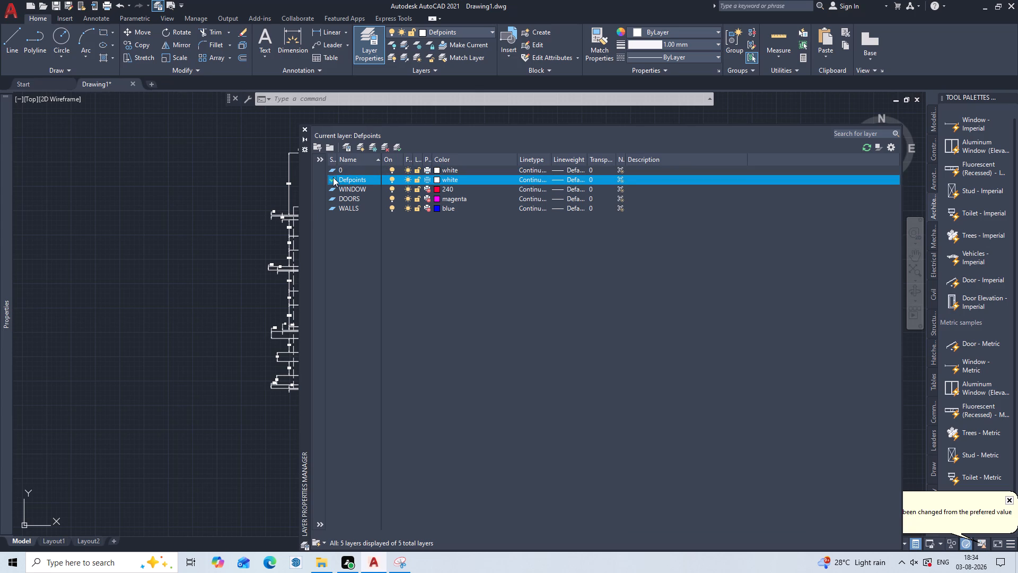
key("alt+n")
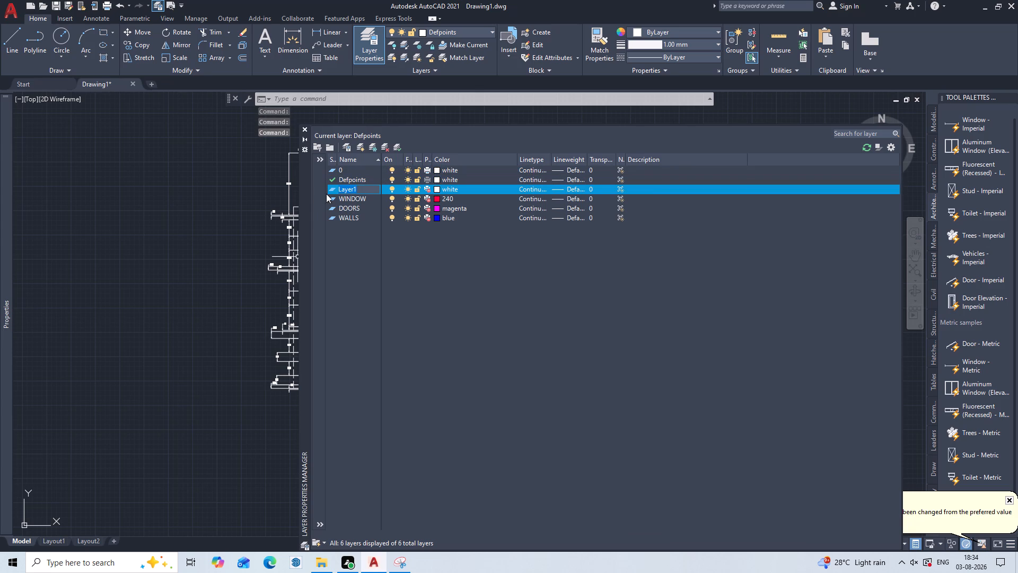
key("BackSpace")
key("BackSpace")
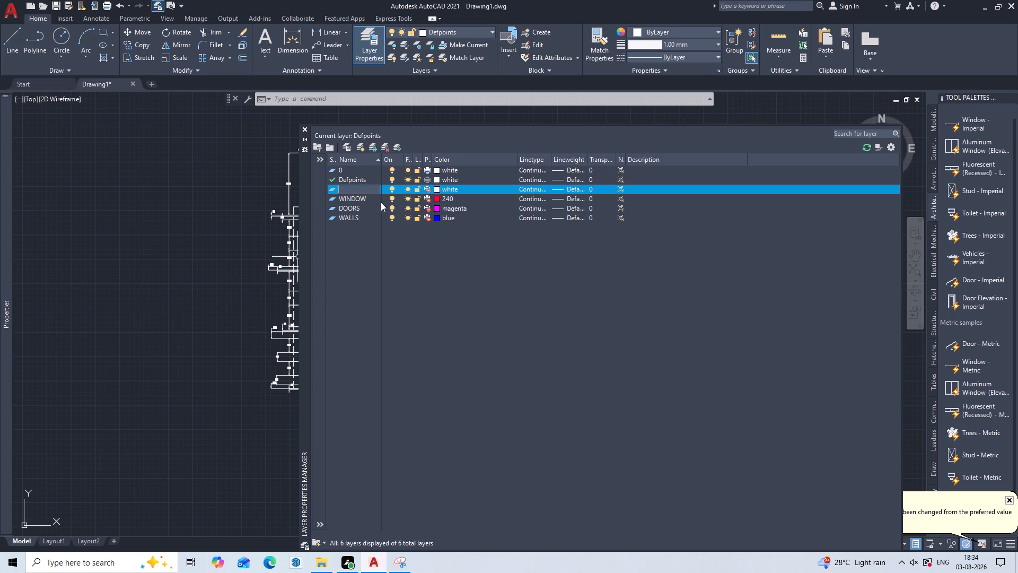
type("STE")
key("p")
key("s")
left_click(436, 191)
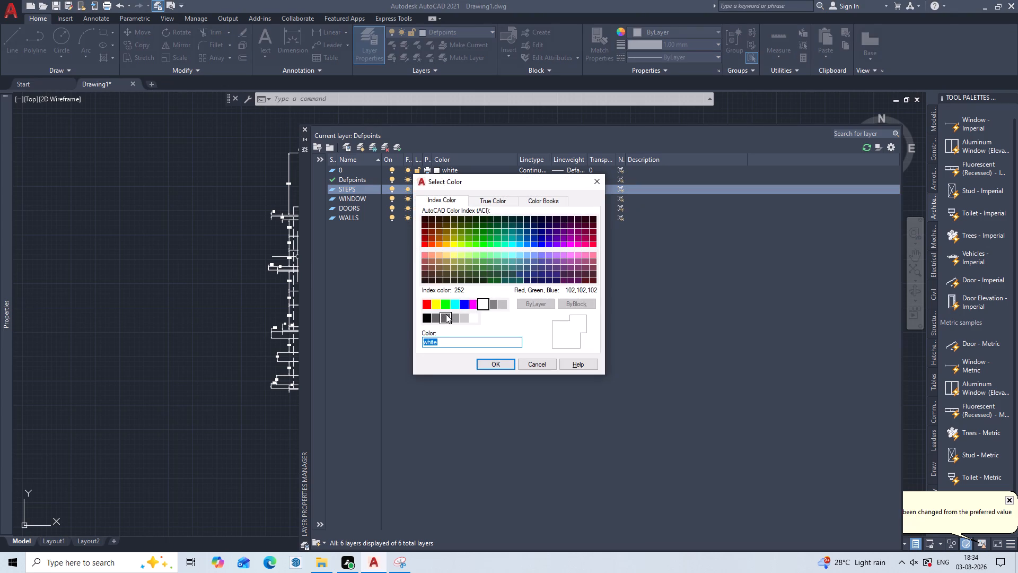
left_click(436, 299)
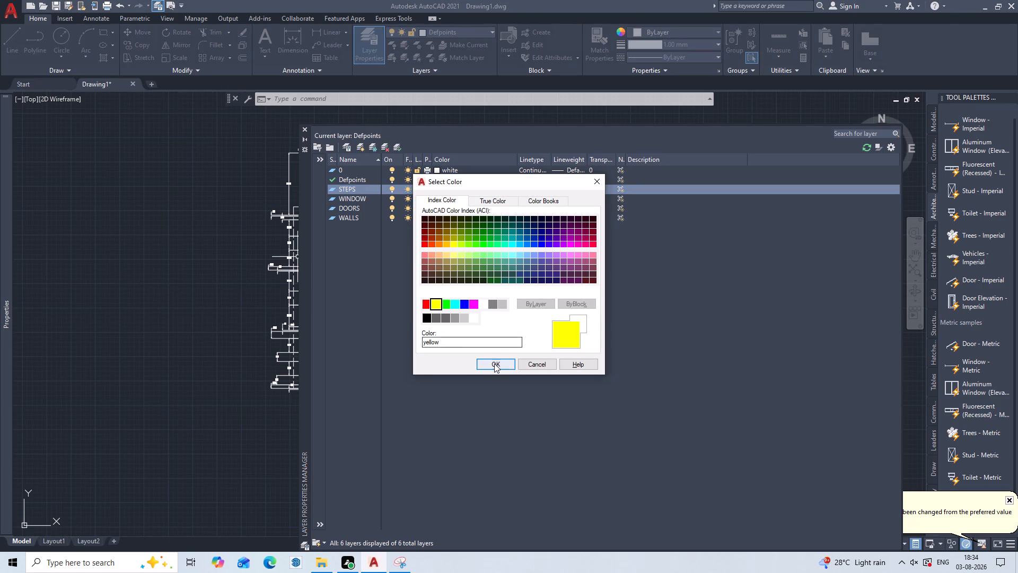
left_click(501, 360)
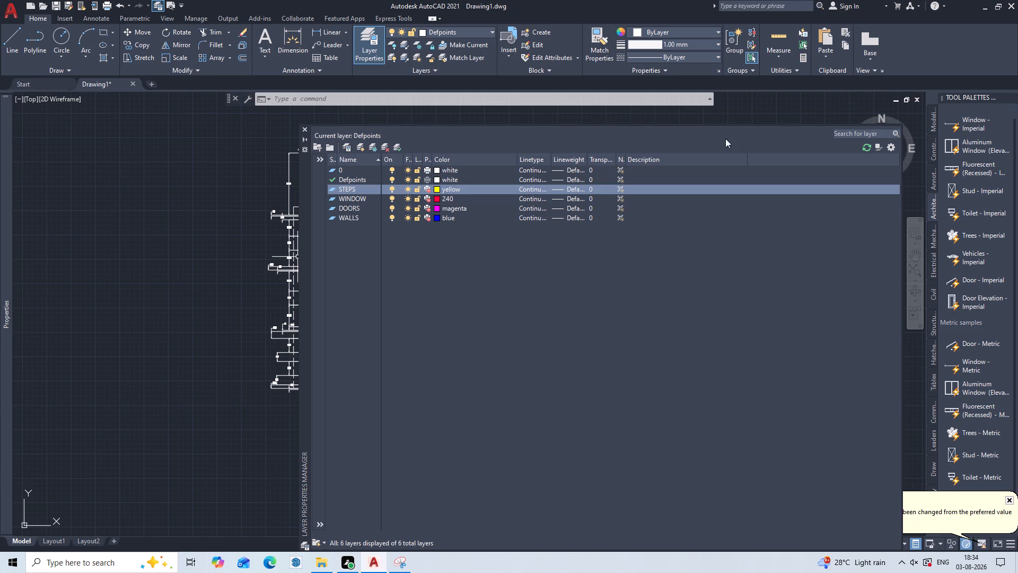
left_click(302, 126)
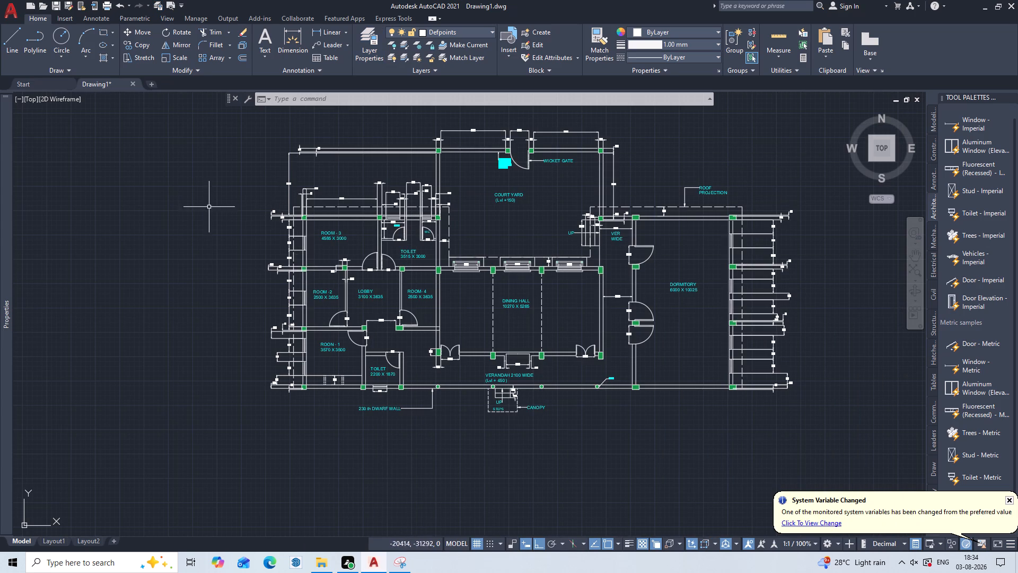
Make DOORS the current layer.
scroll(293, 140, "up", 1)
middle_click_drag(293, 140, 388, 115)
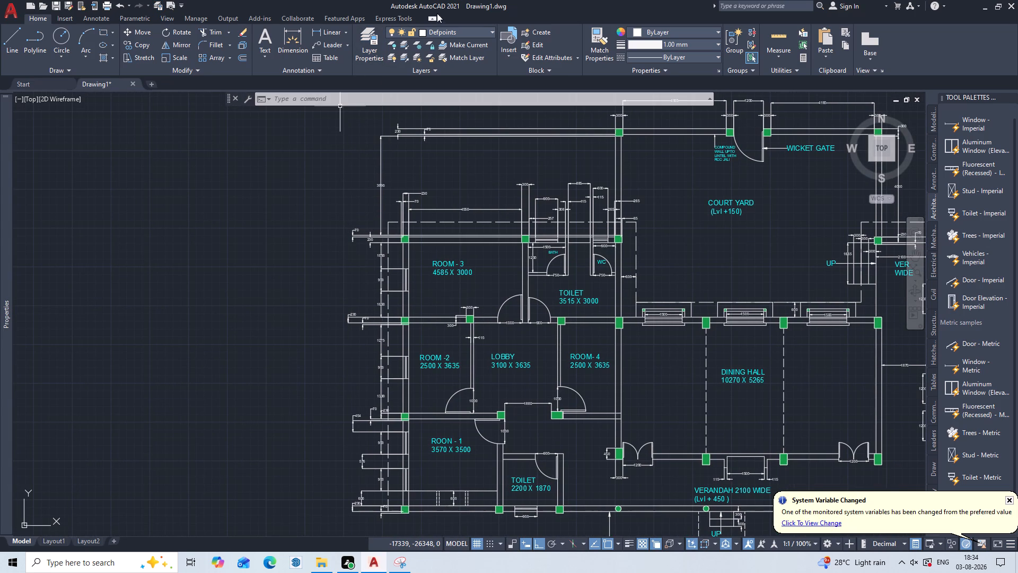
left_click(493, 32)
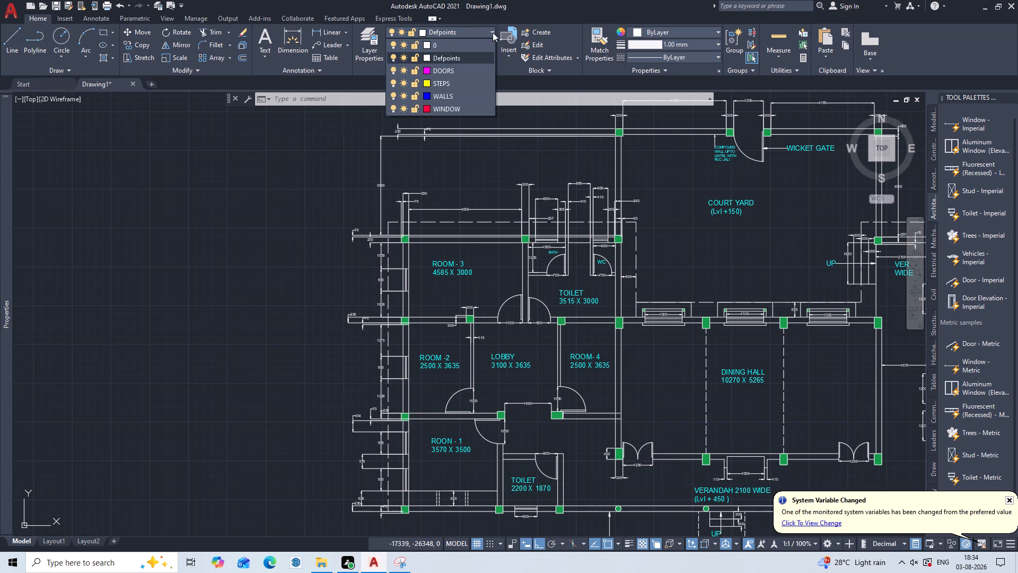
left_click(451, 67)
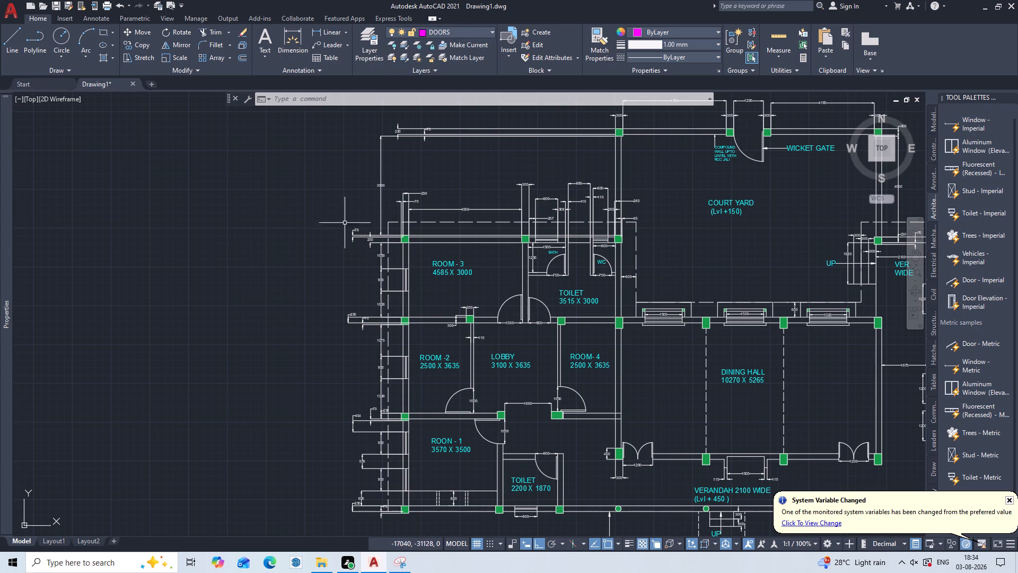
Draw a vertical sample line on the DOORS layer in the empty area outside the plan, beside Room-3.
middle_click_drag(267, 261, 156, 183)
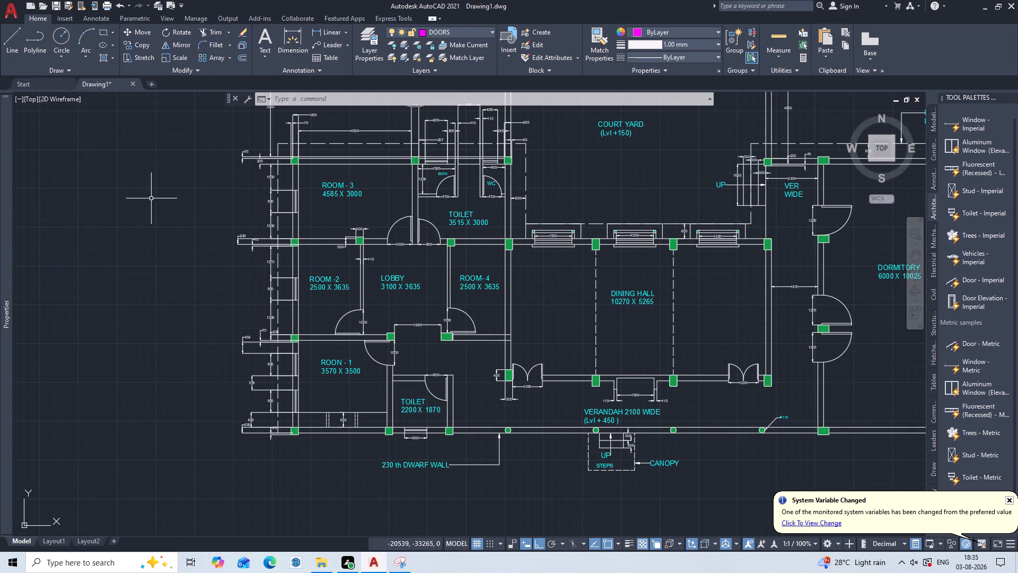
key("l")
key("Return")
left_click(153, 168)
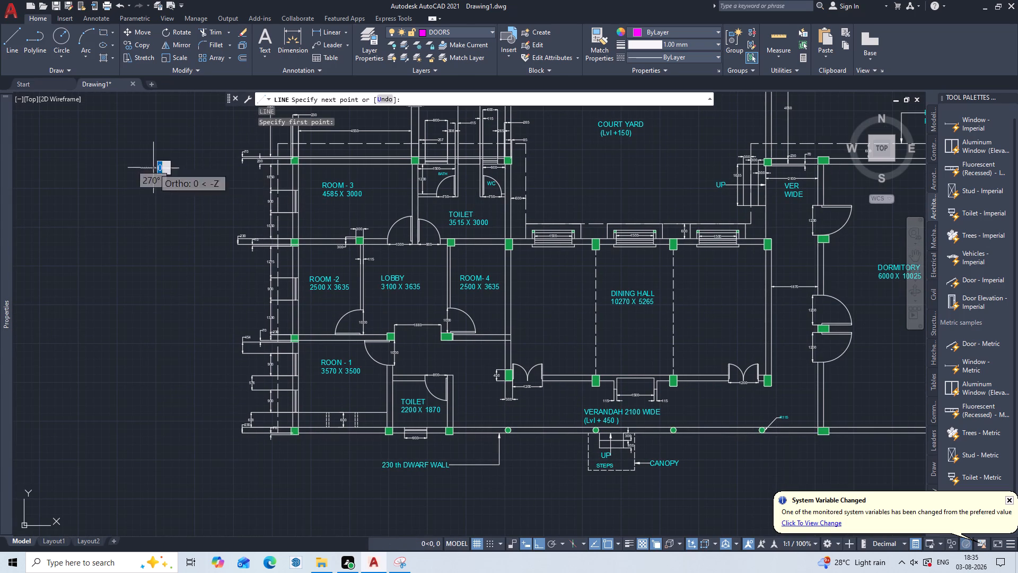
left_click(150, 244)
key("Escape")
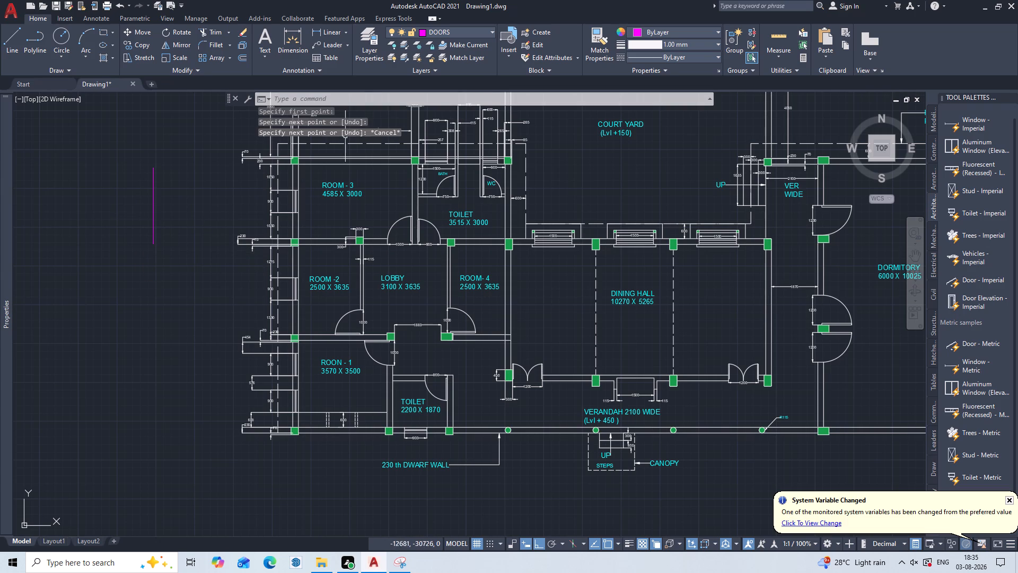
Match the properties of the DOORS sample line onto the Room-3, bath and WC doors.
left_click(597, 44)
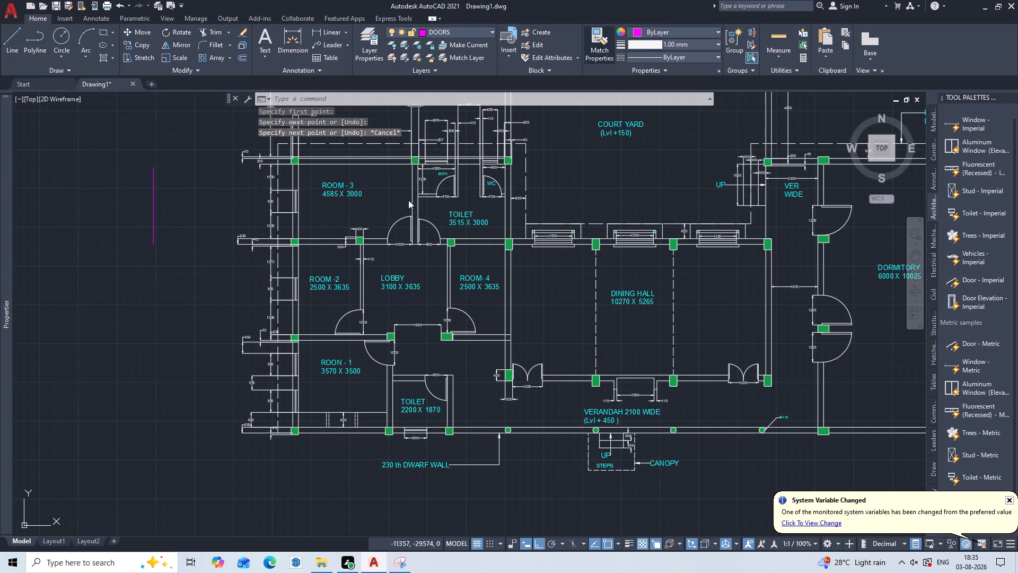
left_click(152, 228)
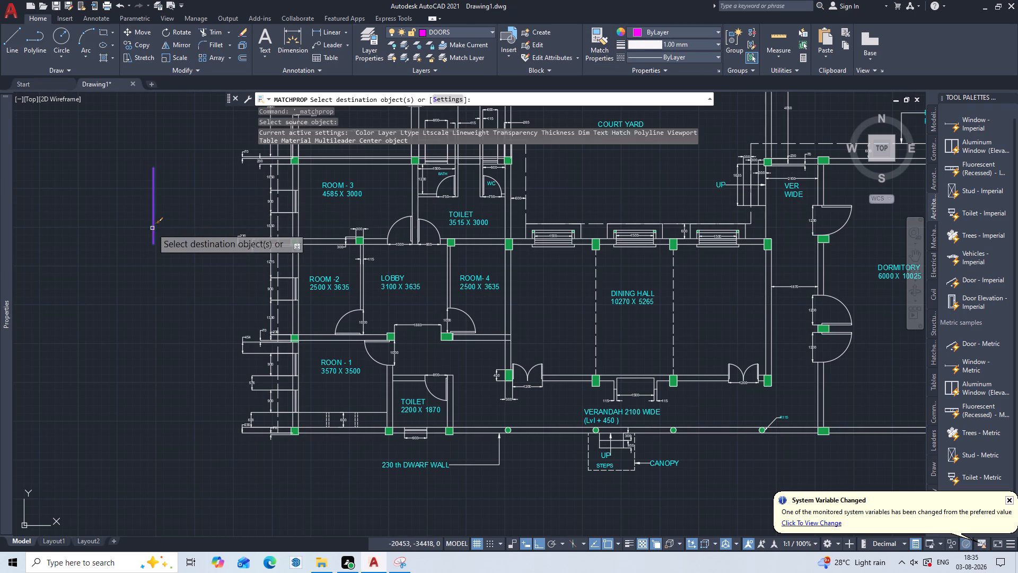
left_click(388, 229)
left_click(400, 228)
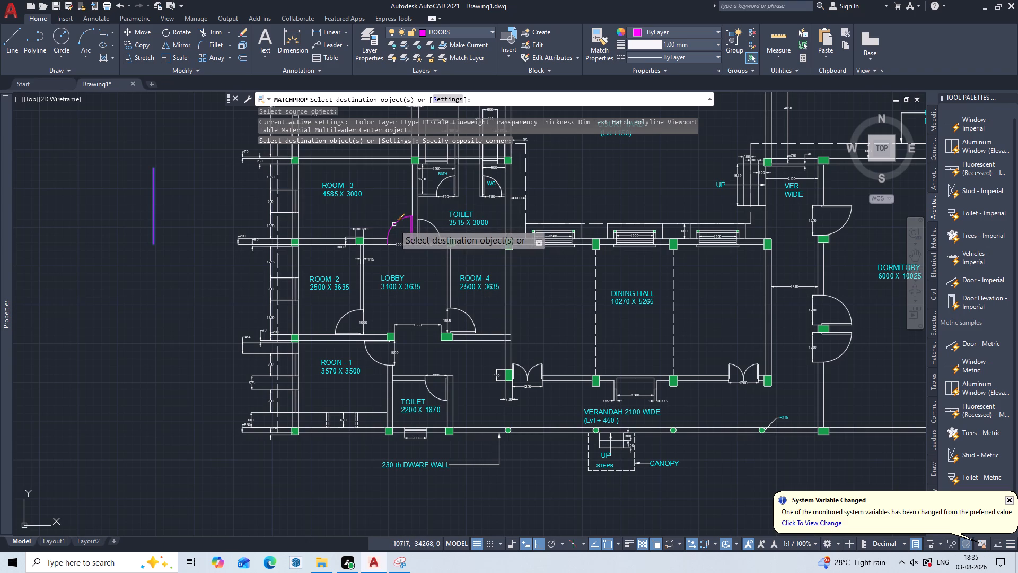
left_click(394, 225)
scroll(384, 211, "down", 1)
middle_click_drag(387, 211, 388, 211)
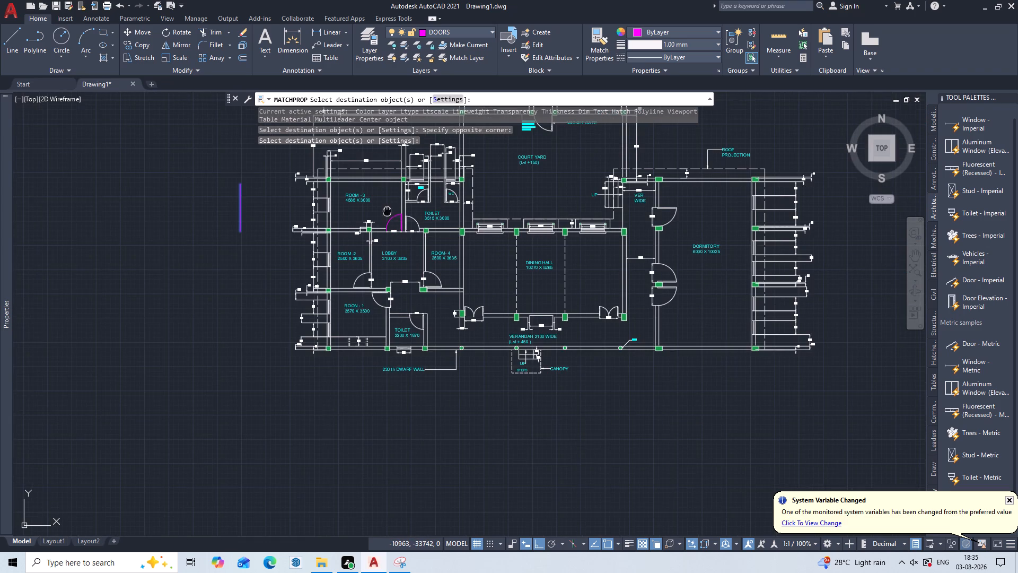
middle_click_drag(388, 211, 426, 278)
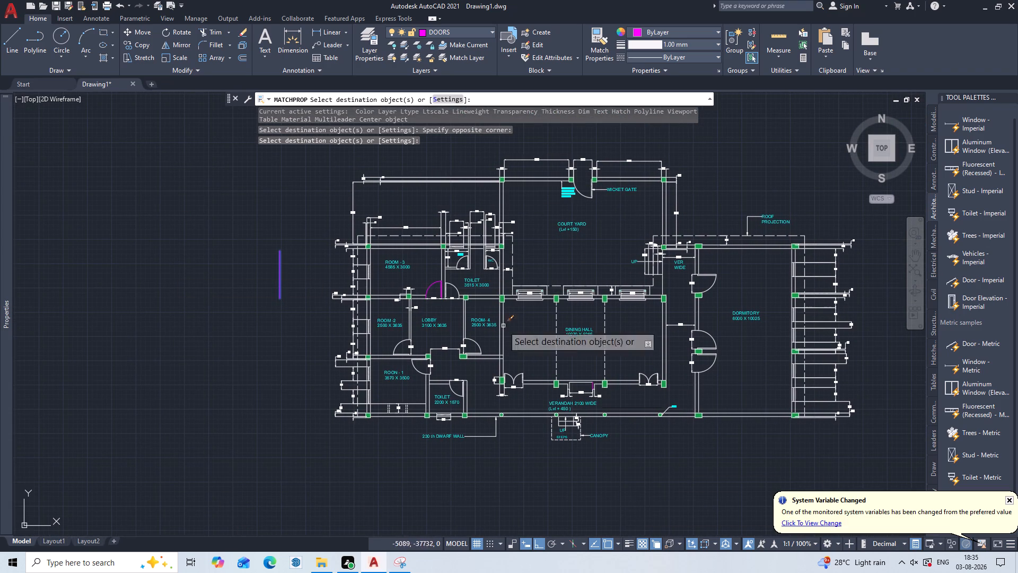
scroll(467, 268, "up", 2)
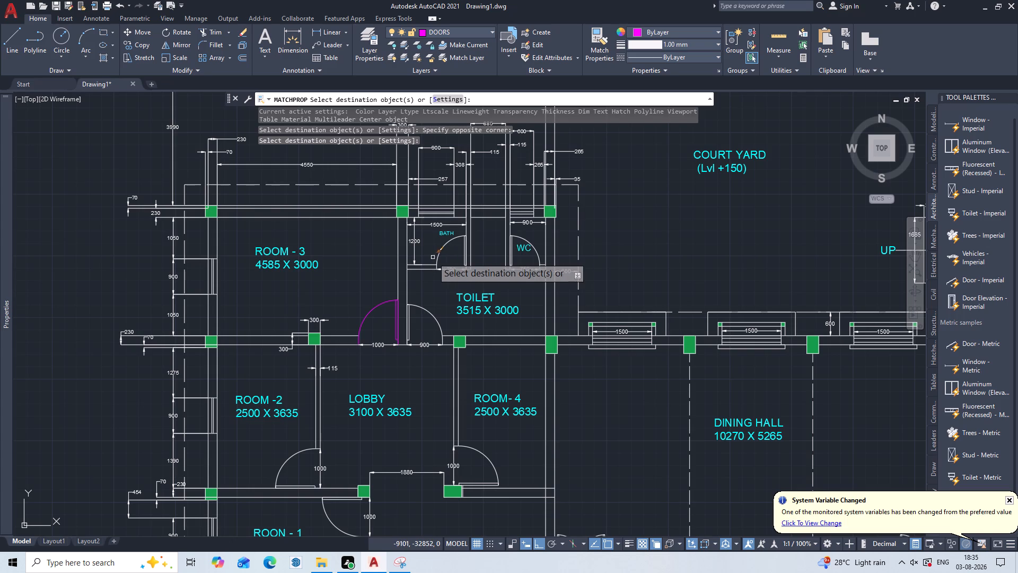
left_click(438, 255)
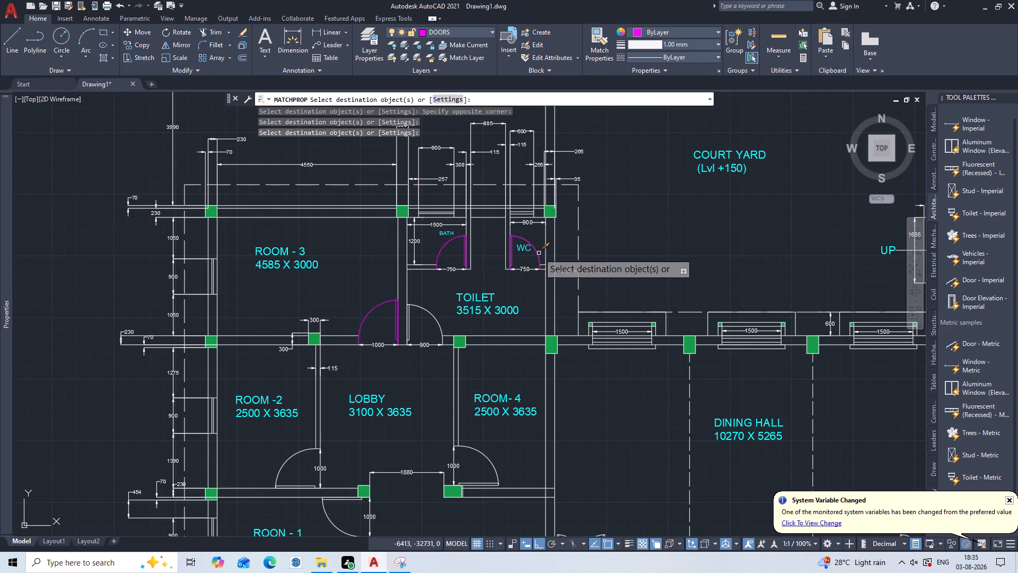
left_click(539, 254)
Apply the matched DOORS properties to the doors of the 3515 x 3000 toilet, Room-2, Room-4, Room-1 and the 2200 x 1870 toilet.
scroll(435, 394, "down", 1)
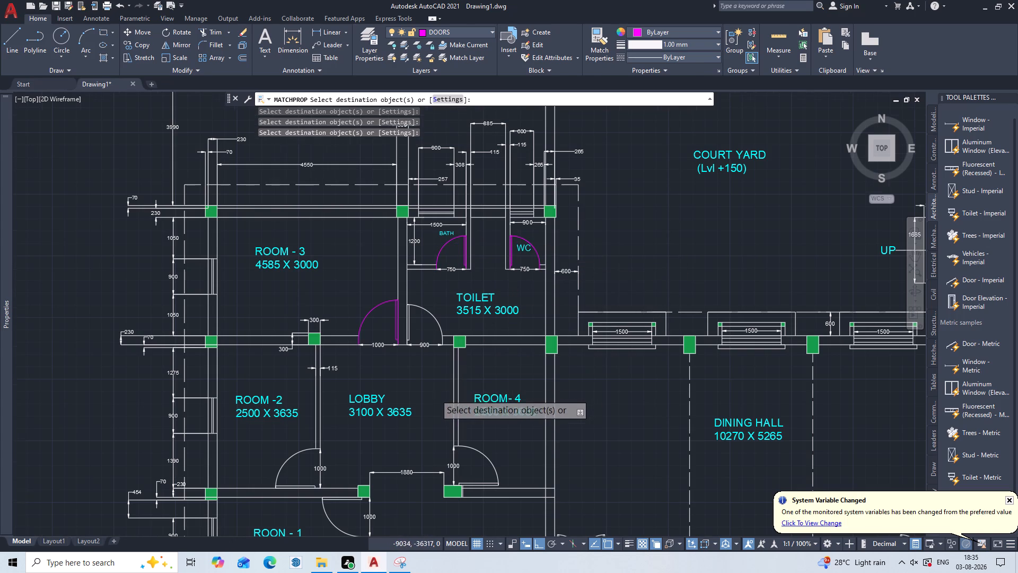
middle_click_drag(437, 395, 505, 309)
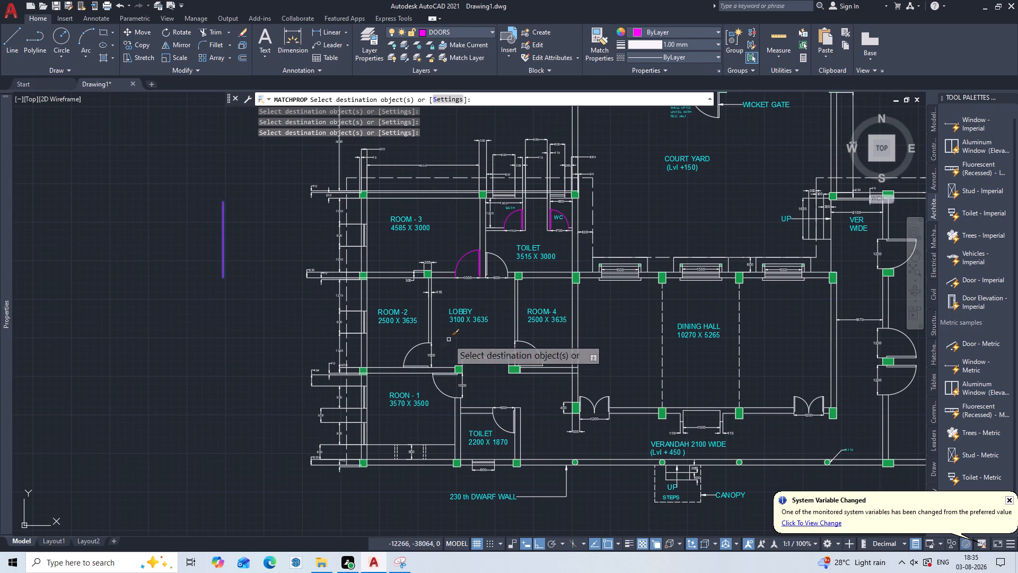
left_click(503, 261)
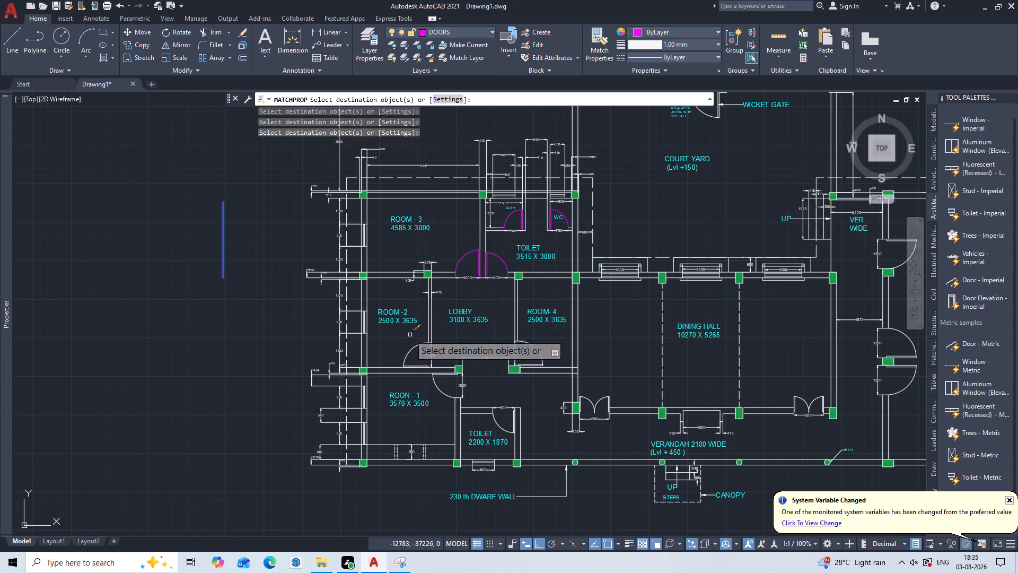
left_click(414, 345)
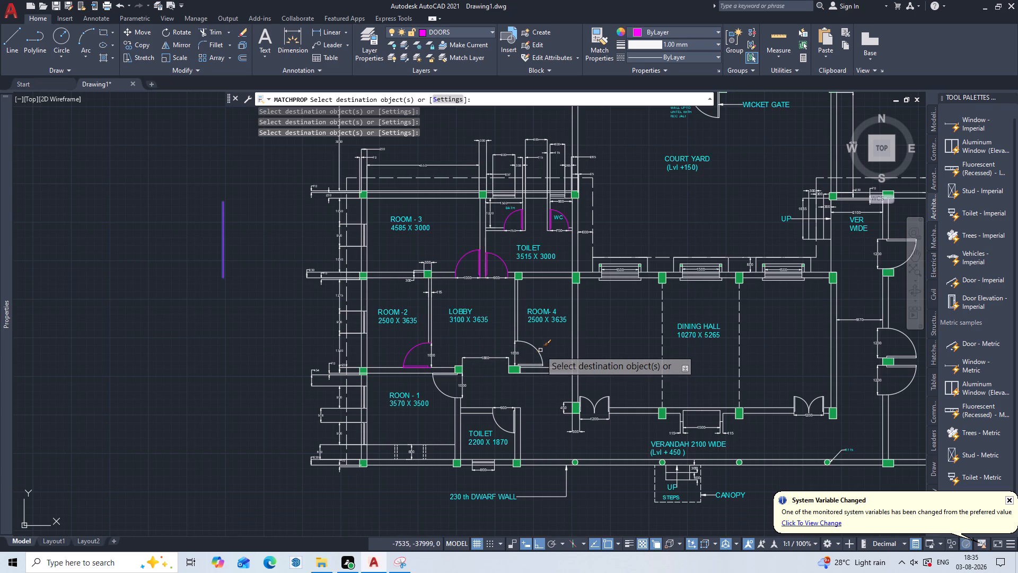
left_click(537, 352)
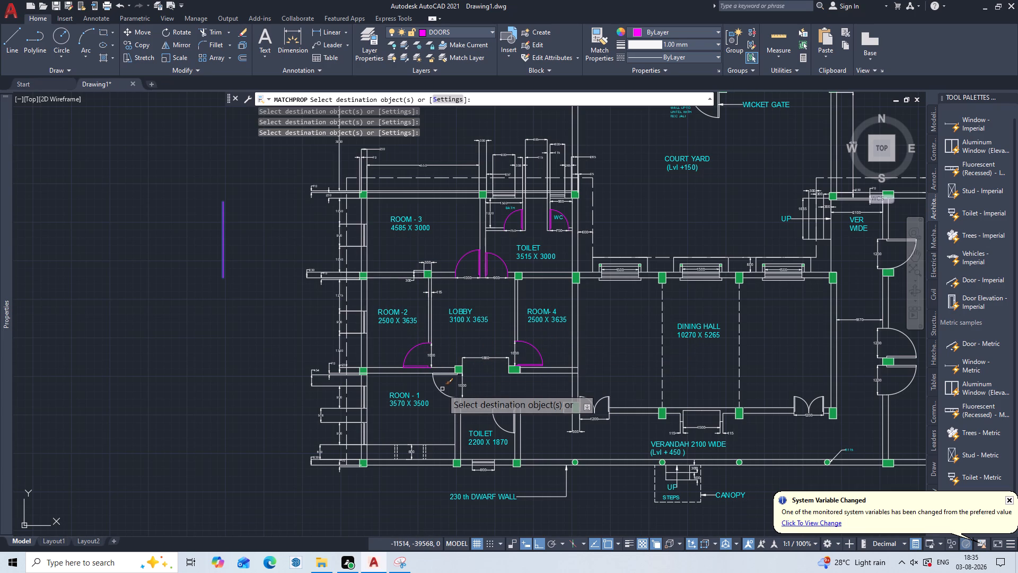
left_click(441, 391)
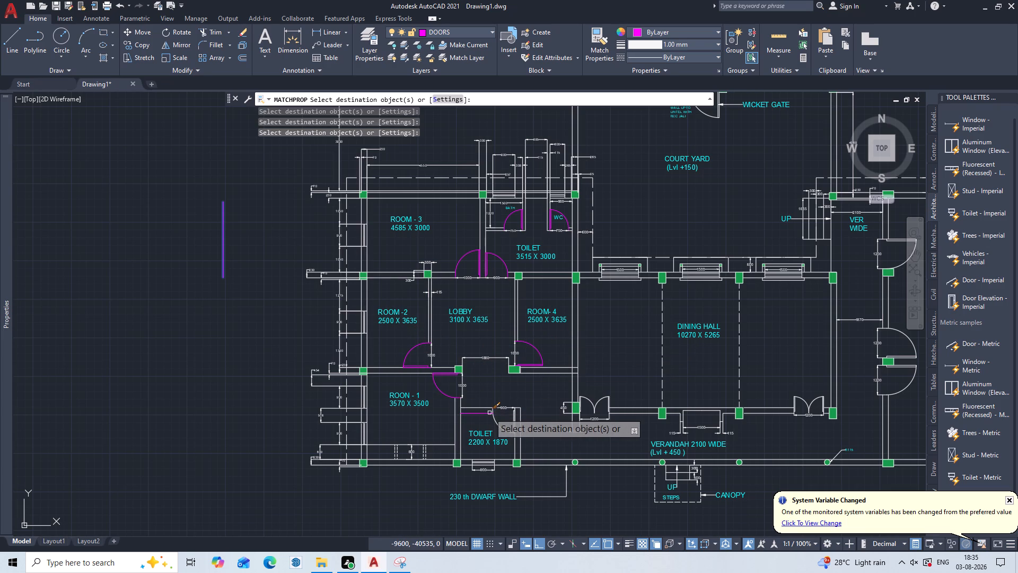
left_click(494, 419)
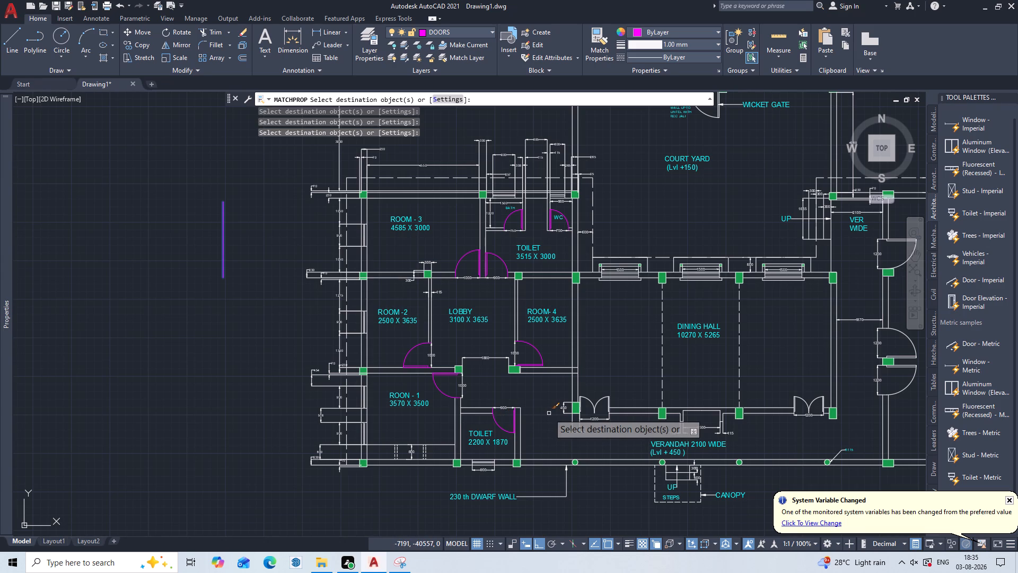
Apply the matched DOORS properties to both leaves of the two double doors between the dining hall and verandah.
middle_click_drag(549, 413, 380, 422)
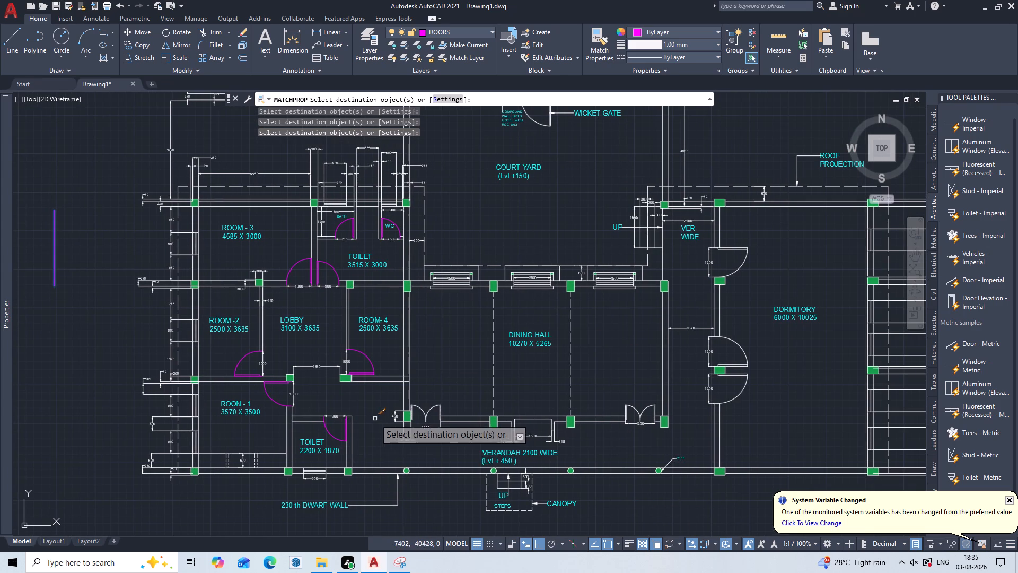
left_click(431, 409)
left_click(420, 407)
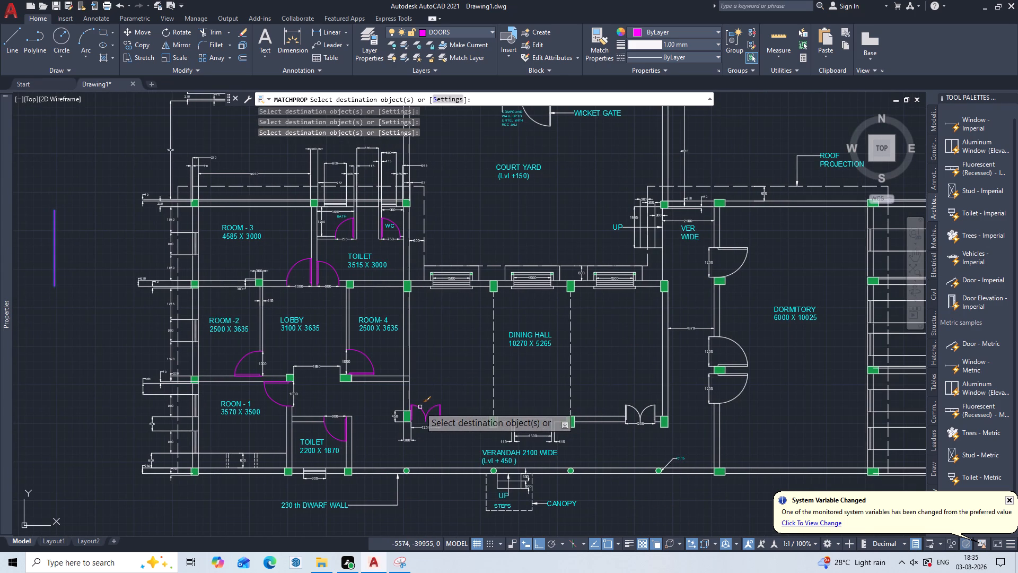
middle_click_drag(446, 367, 388, 409)
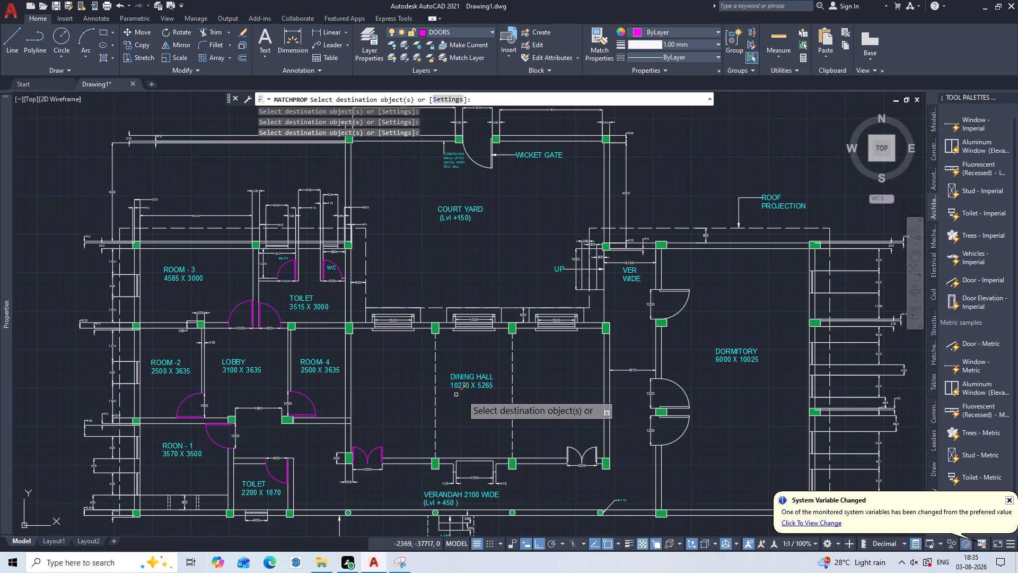
left_click(579, 452)
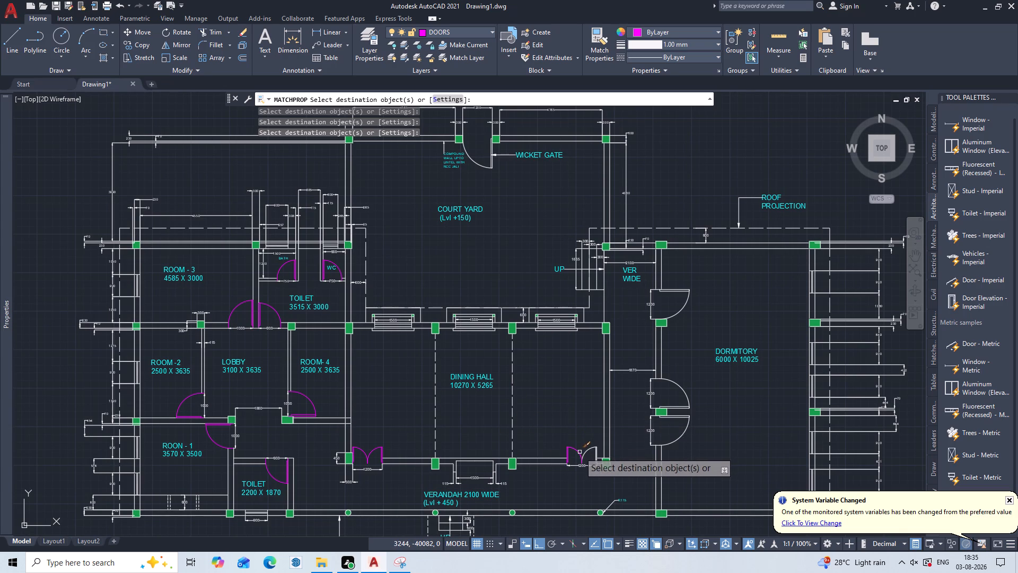
left_click(587, 452)
Apply the matched DOORS properties to the three dormitory doors and the court yard's wicket gate, and finish matching.
middle_click_drag(573, 409, 590, 347)
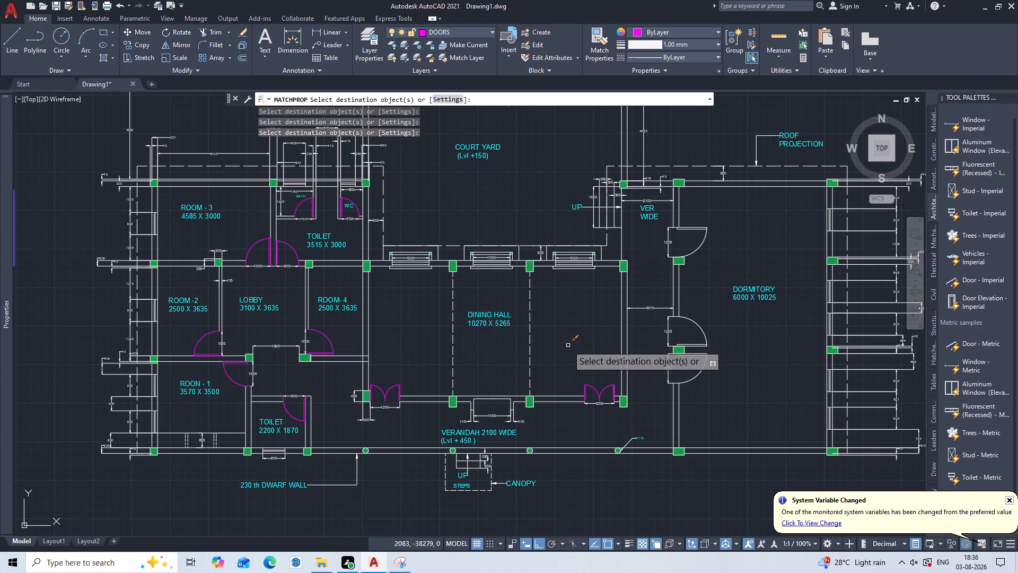
middle_click_drag(568, 345, 444, 381)
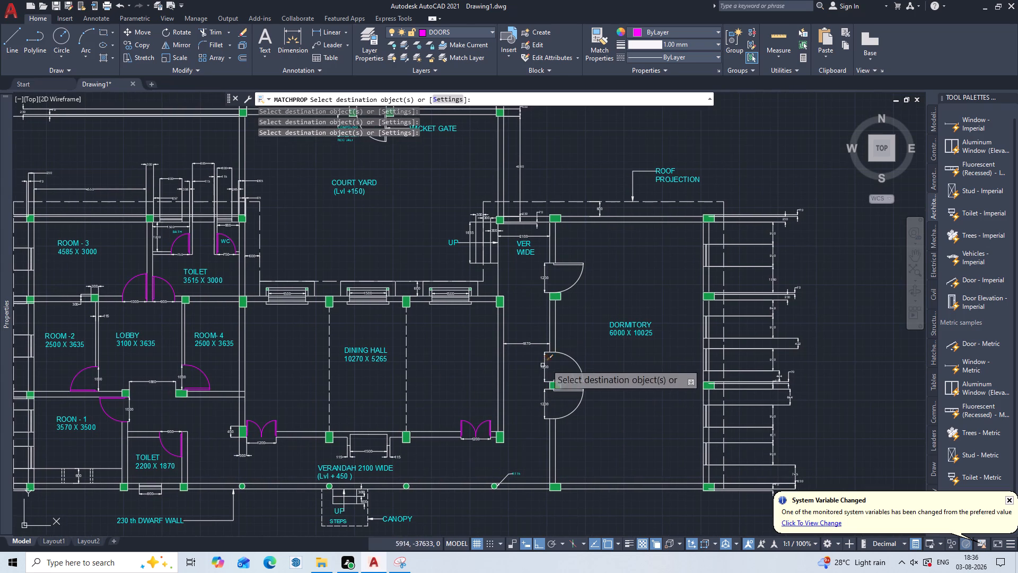
left_click(576, 364)
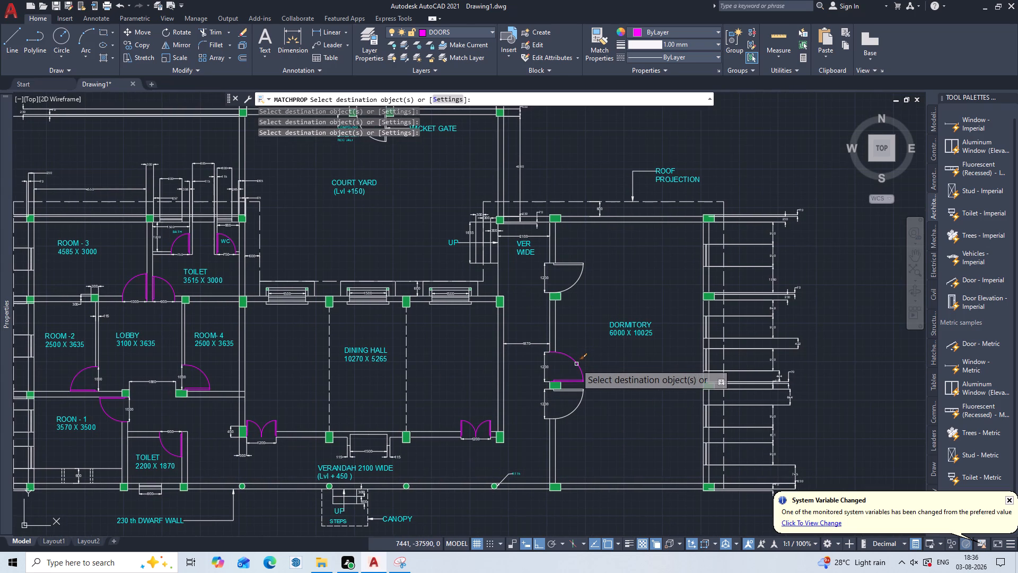
left_click(574, 392)
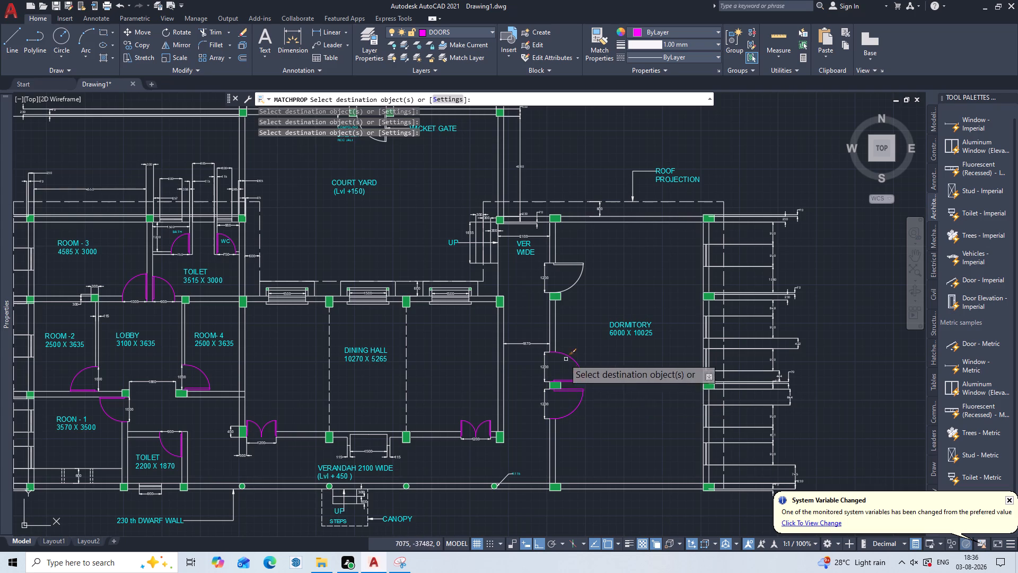
left_click(583, 262)
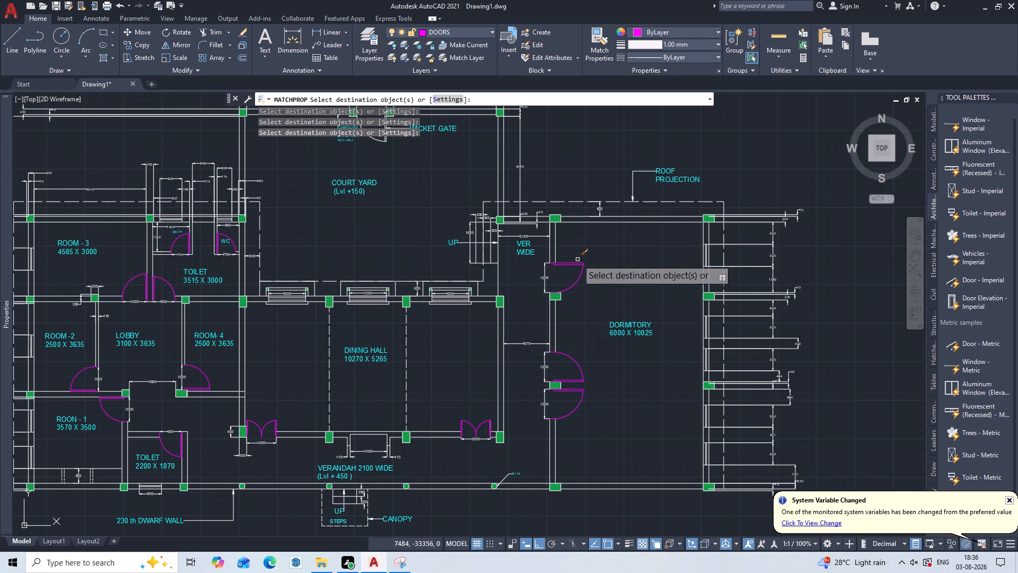
middle_click_drag(611, 256, 661, 283)
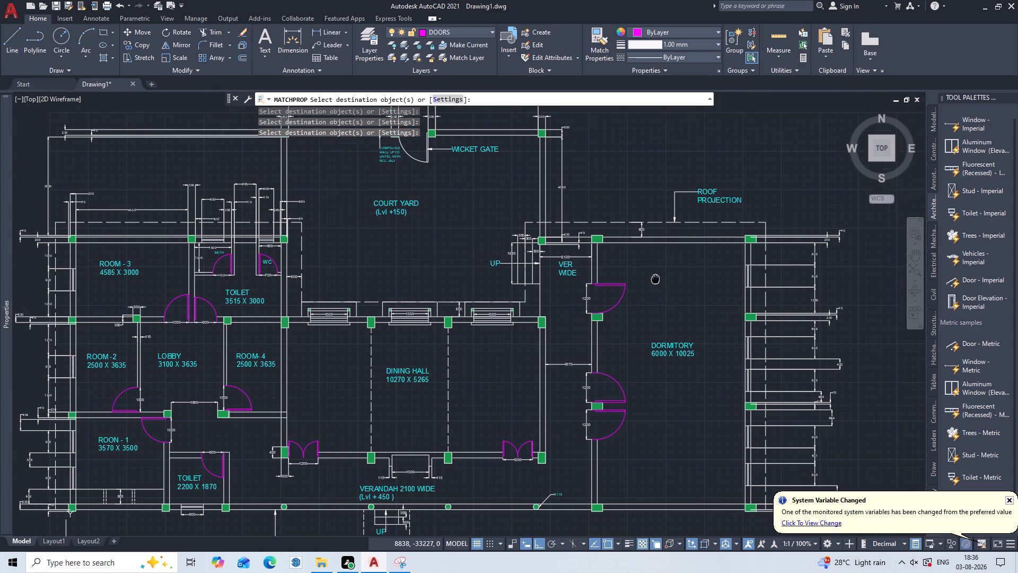
middle_click_drag(661, 283, 667, 285)
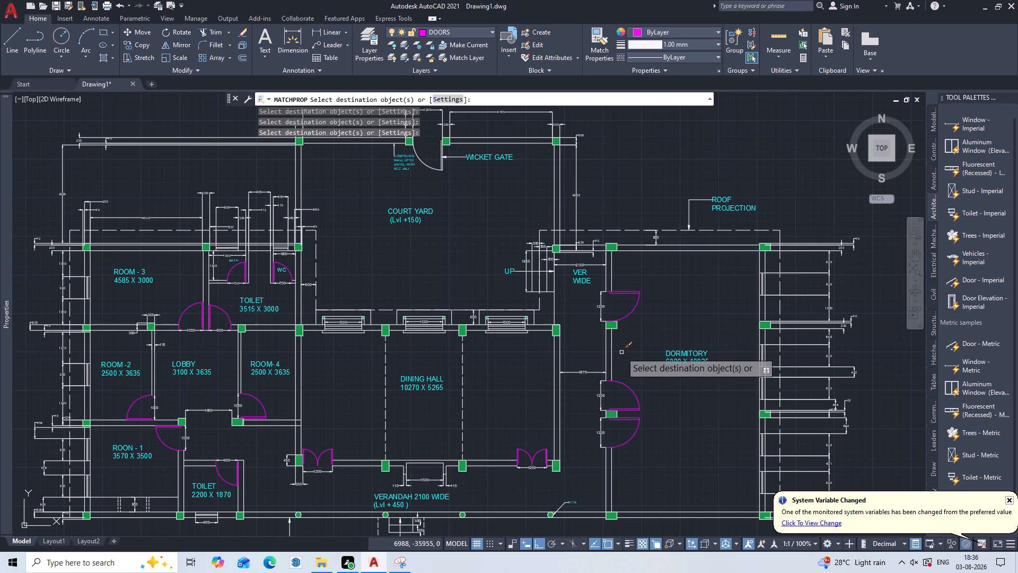
left_click(425, 167)
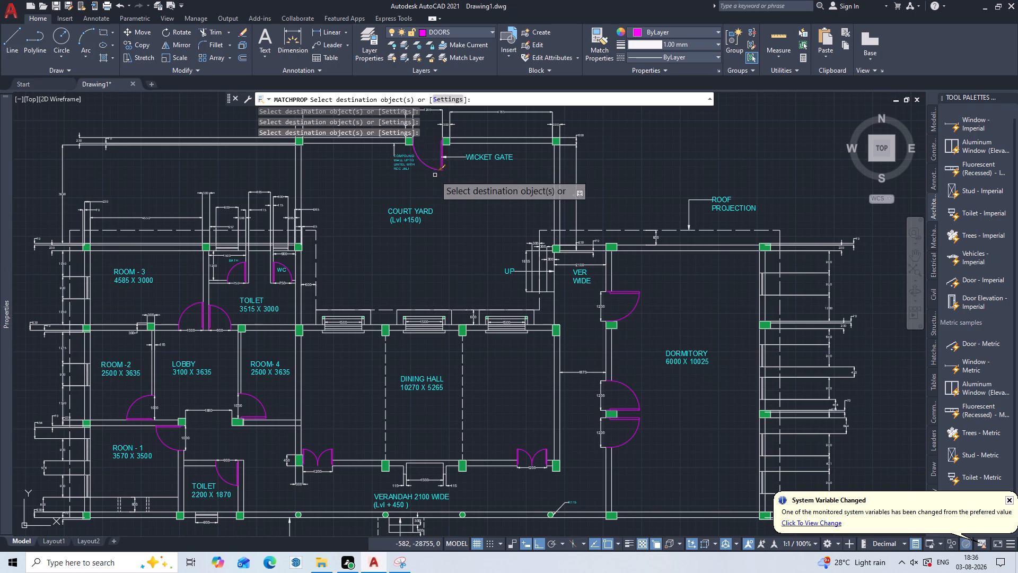
key("Return")
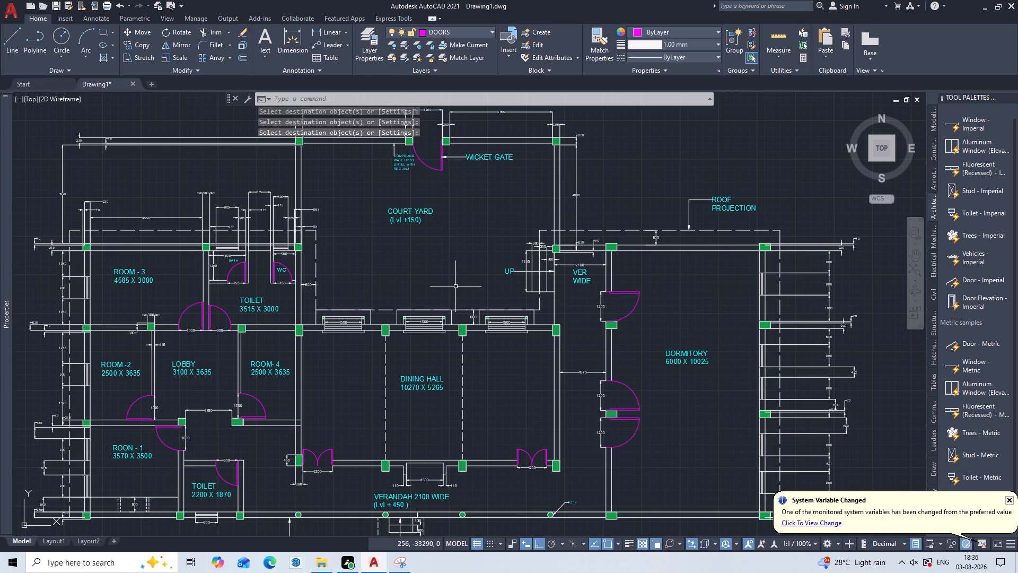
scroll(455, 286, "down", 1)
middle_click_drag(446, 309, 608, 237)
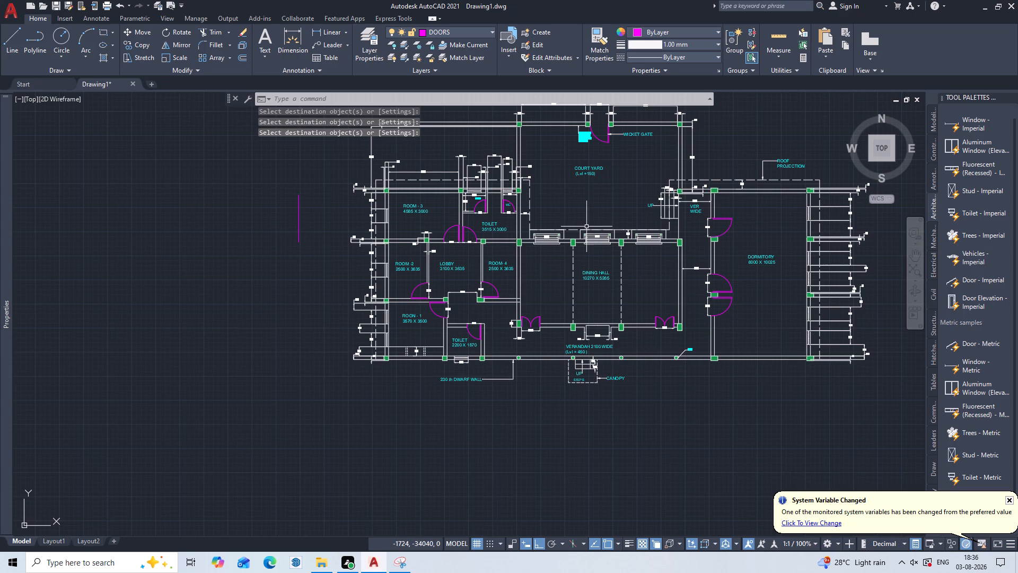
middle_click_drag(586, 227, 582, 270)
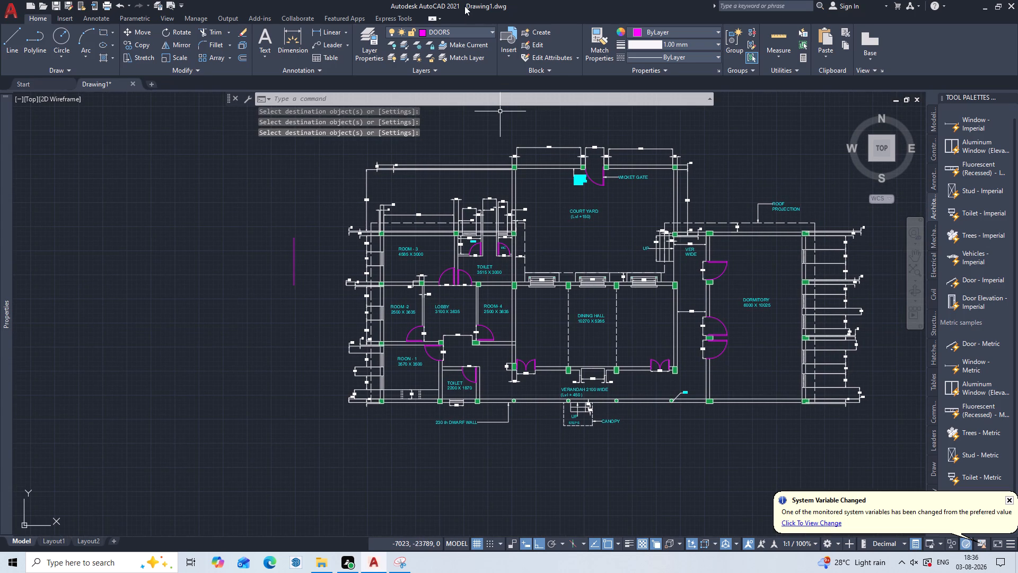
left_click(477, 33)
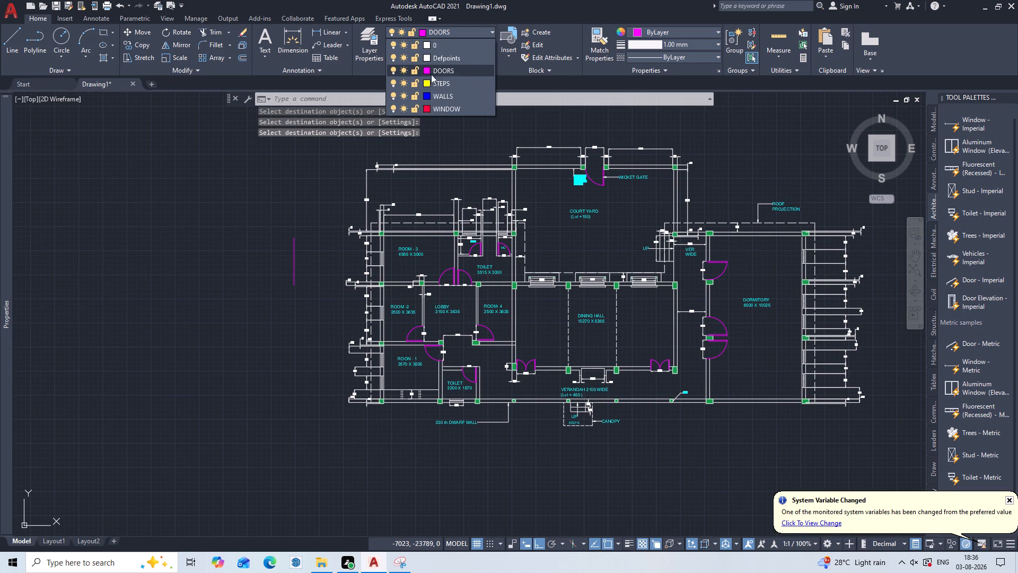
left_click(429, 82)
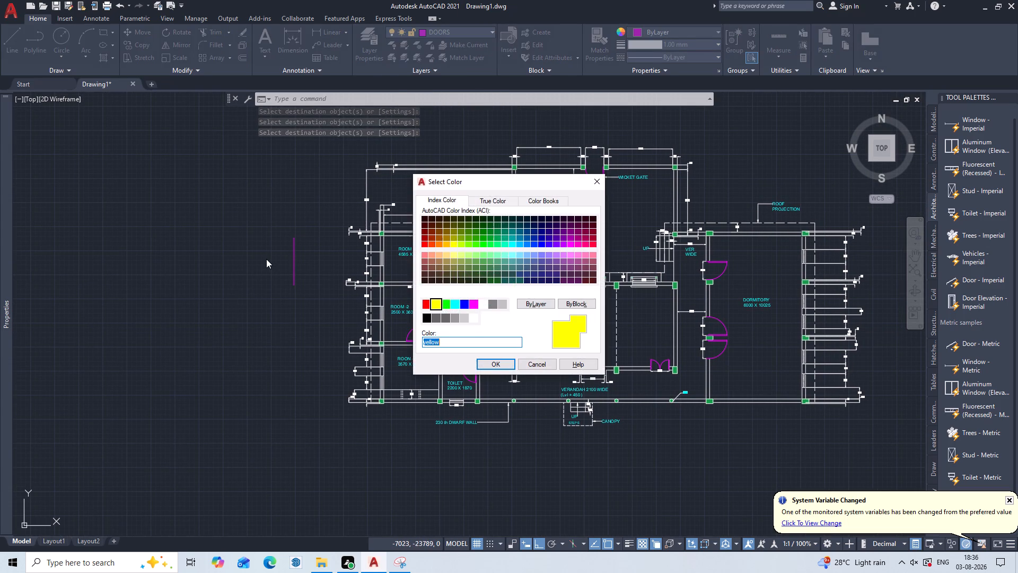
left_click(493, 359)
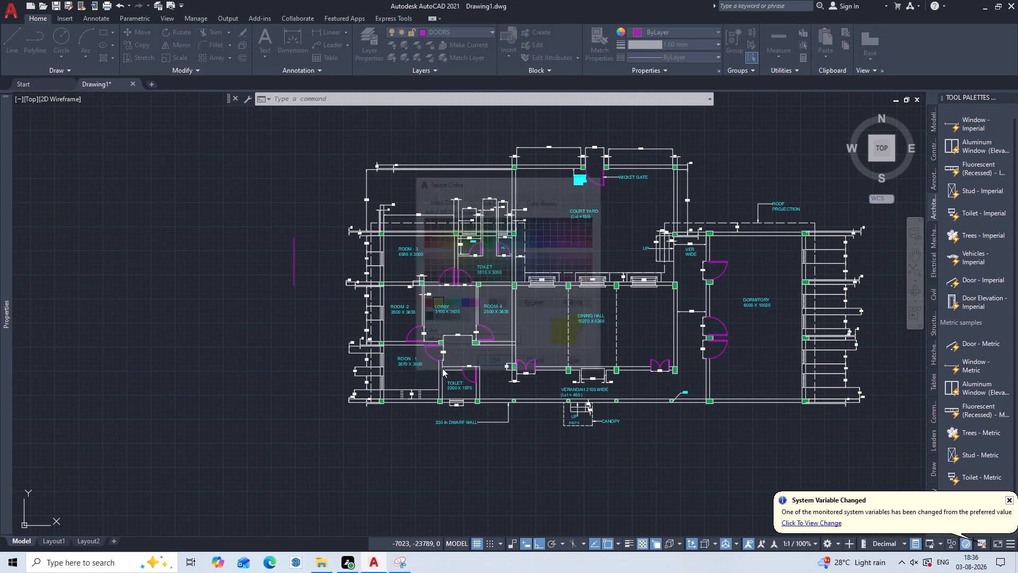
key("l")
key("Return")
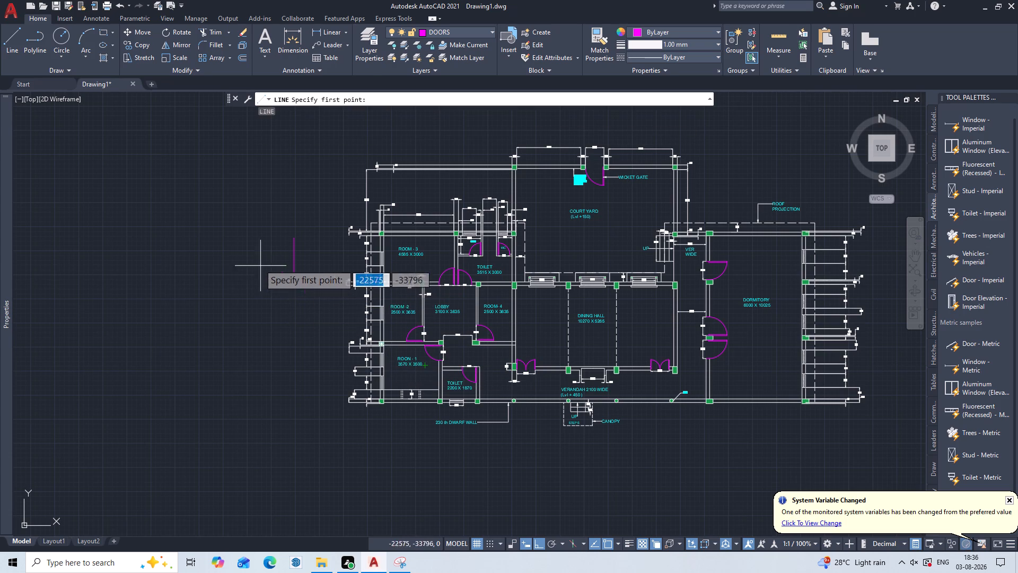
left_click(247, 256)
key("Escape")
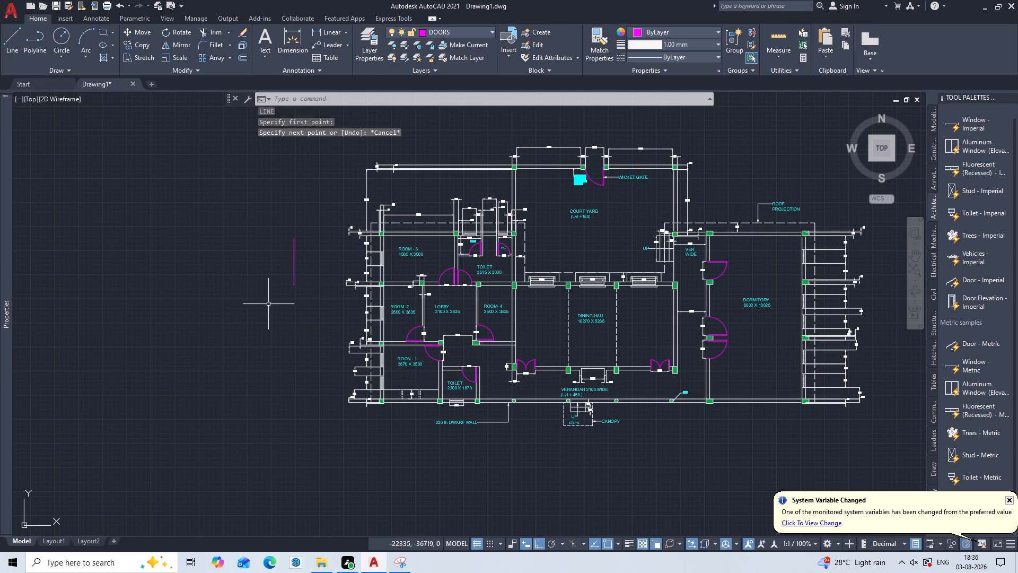
Make the yellow STEPS layer current and draw a vertical sample line about 4540 mm long beside the DOORS sample line.
left_click(478, 28)
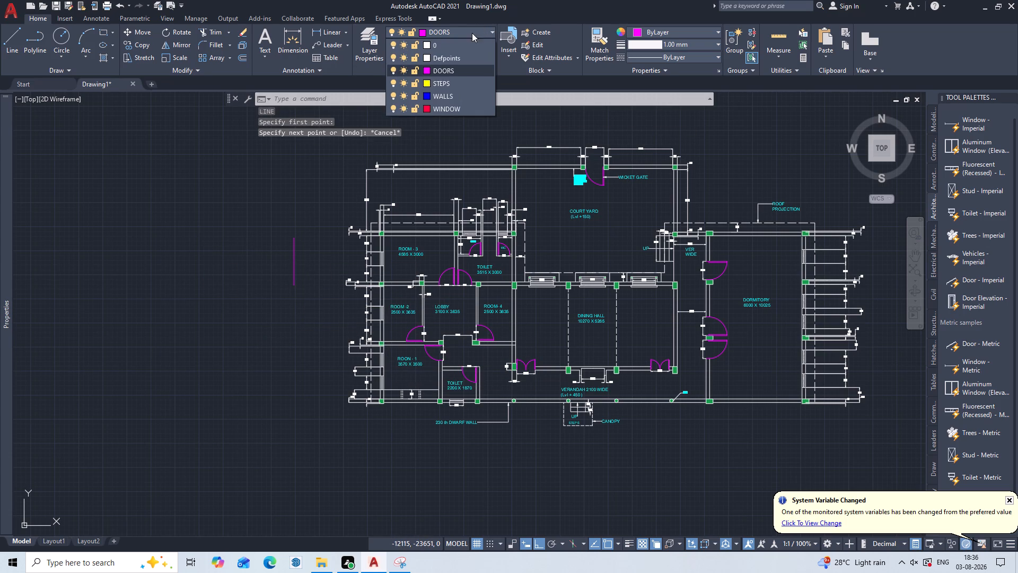
left_click(424, 85)
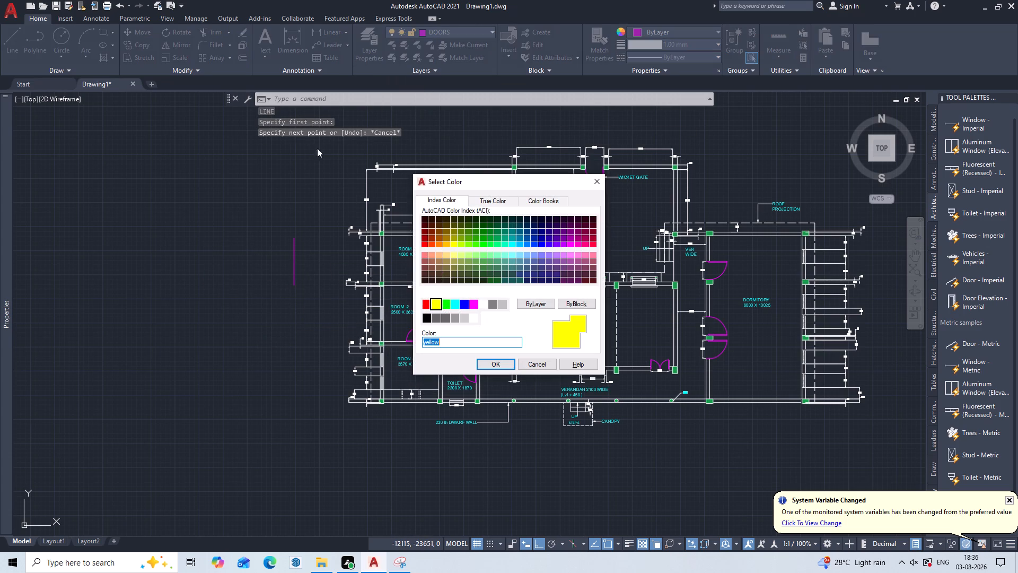
left_click(481, 368)
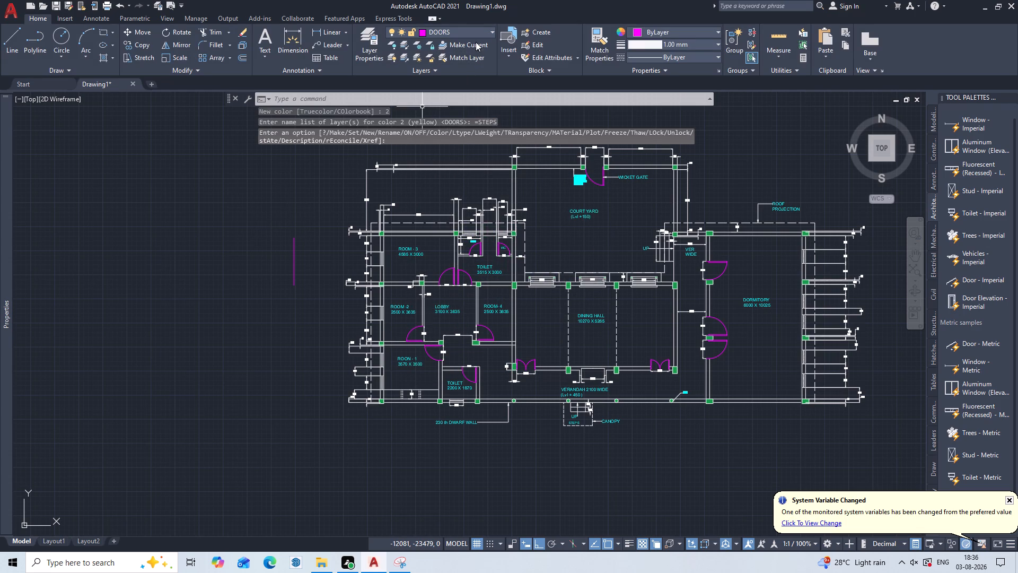
left_click(481, 28)
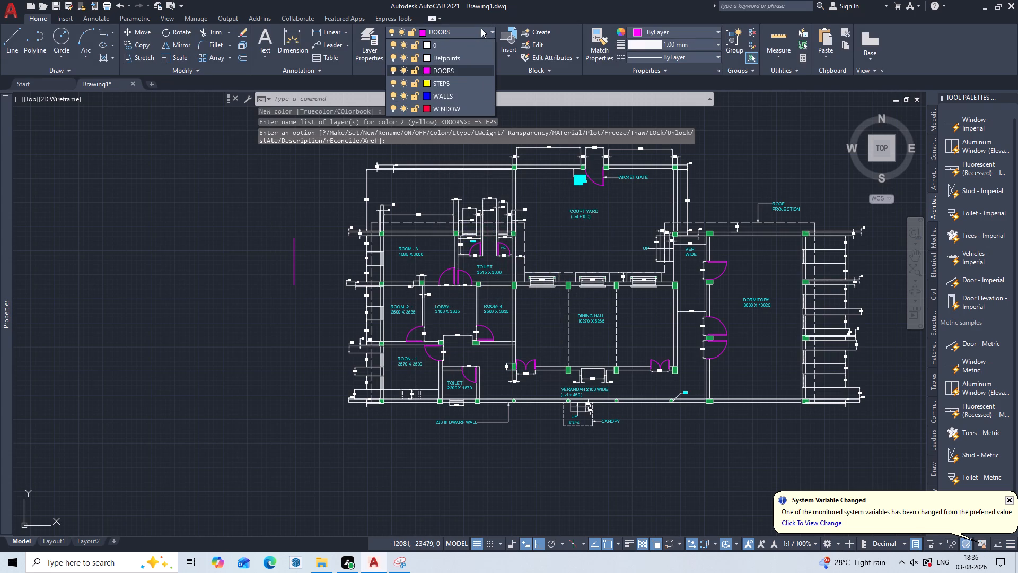
left_click(435, 82)
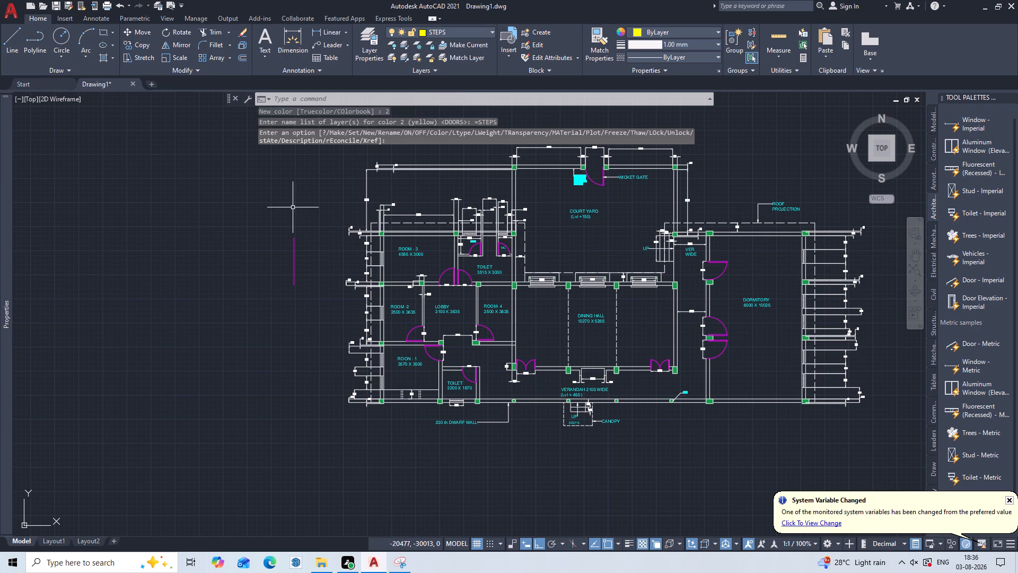
key("l")
key("Return")
left_click(248, 208)
left_click(251, 278)
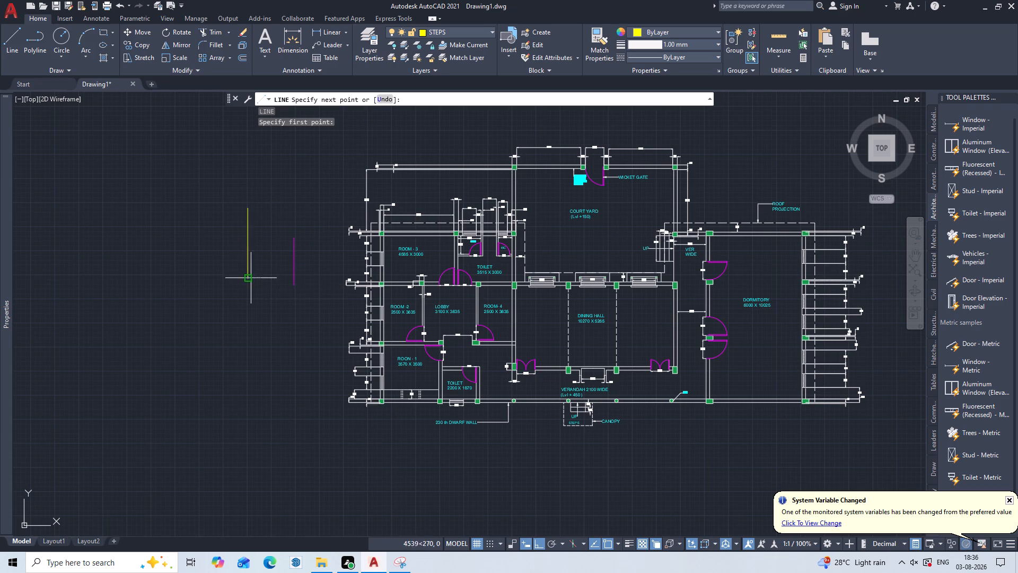
key("Escape")
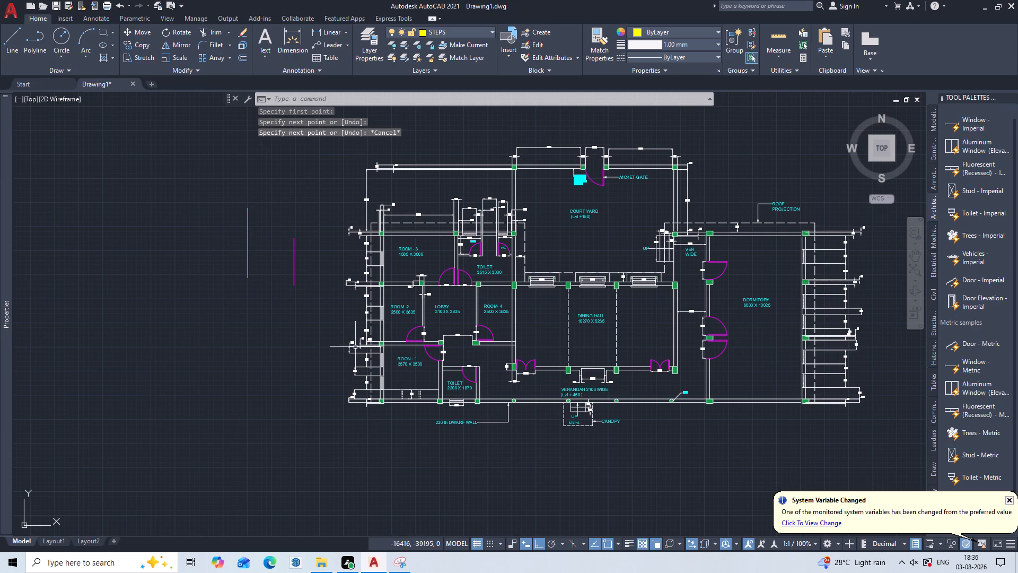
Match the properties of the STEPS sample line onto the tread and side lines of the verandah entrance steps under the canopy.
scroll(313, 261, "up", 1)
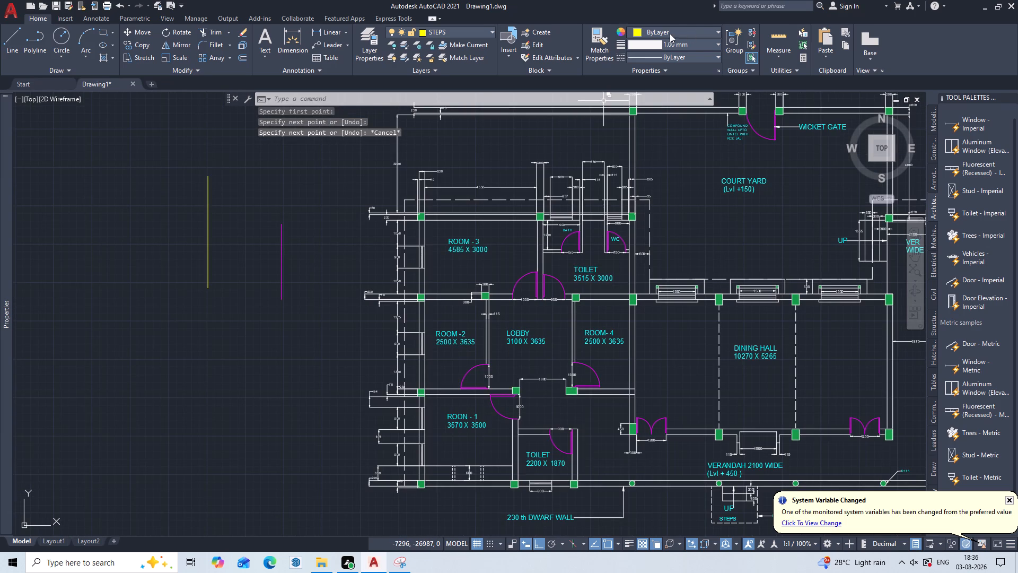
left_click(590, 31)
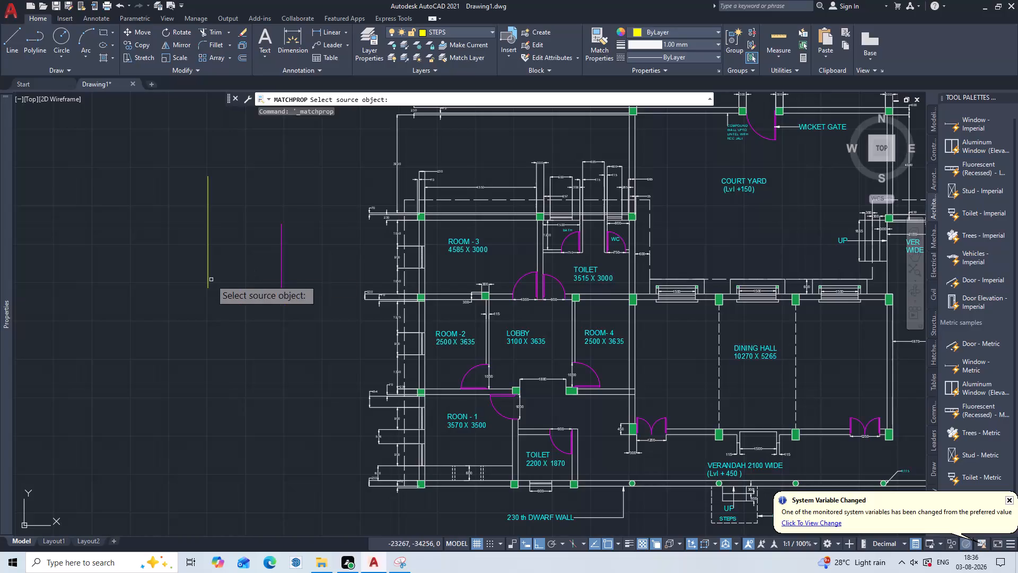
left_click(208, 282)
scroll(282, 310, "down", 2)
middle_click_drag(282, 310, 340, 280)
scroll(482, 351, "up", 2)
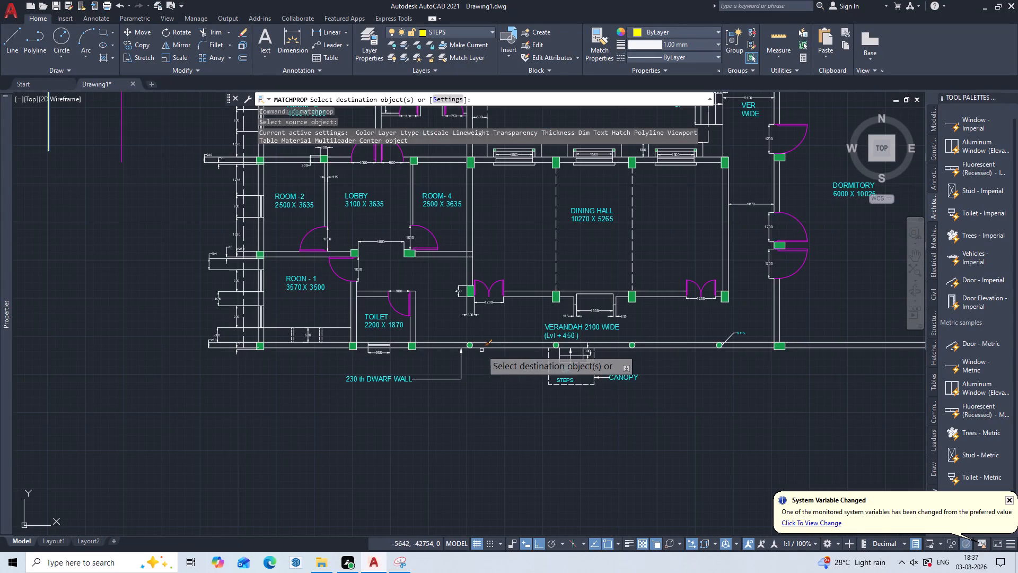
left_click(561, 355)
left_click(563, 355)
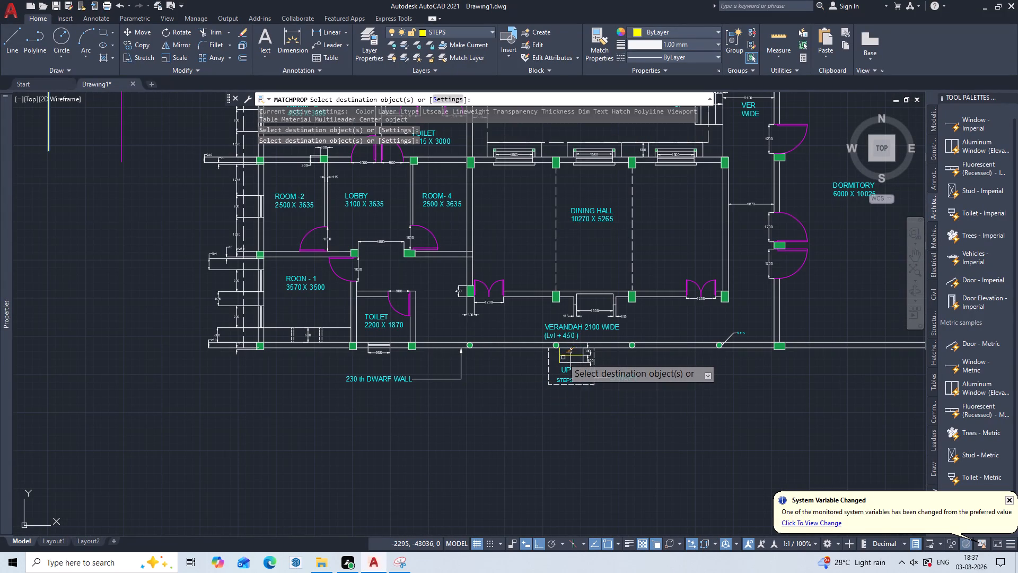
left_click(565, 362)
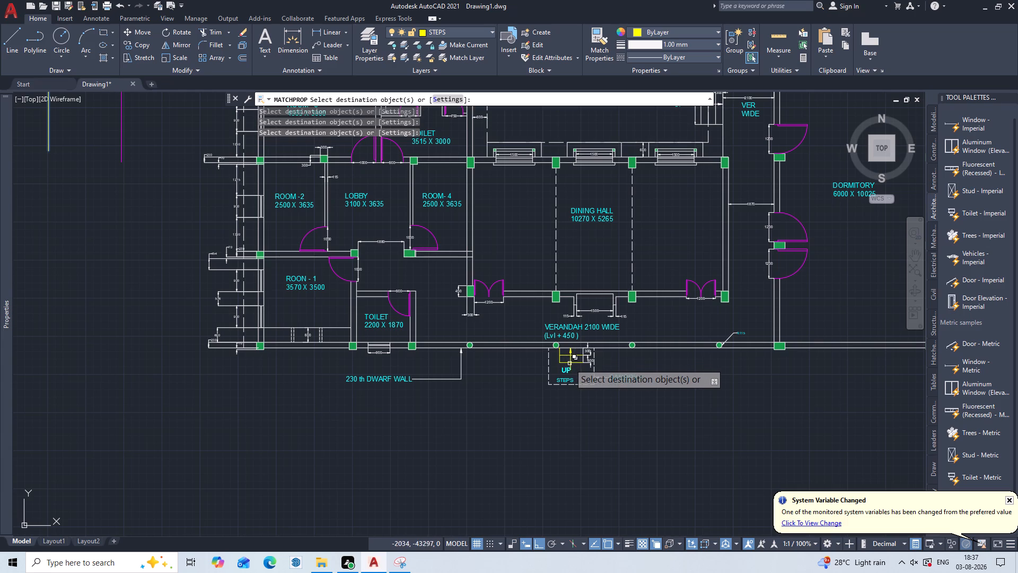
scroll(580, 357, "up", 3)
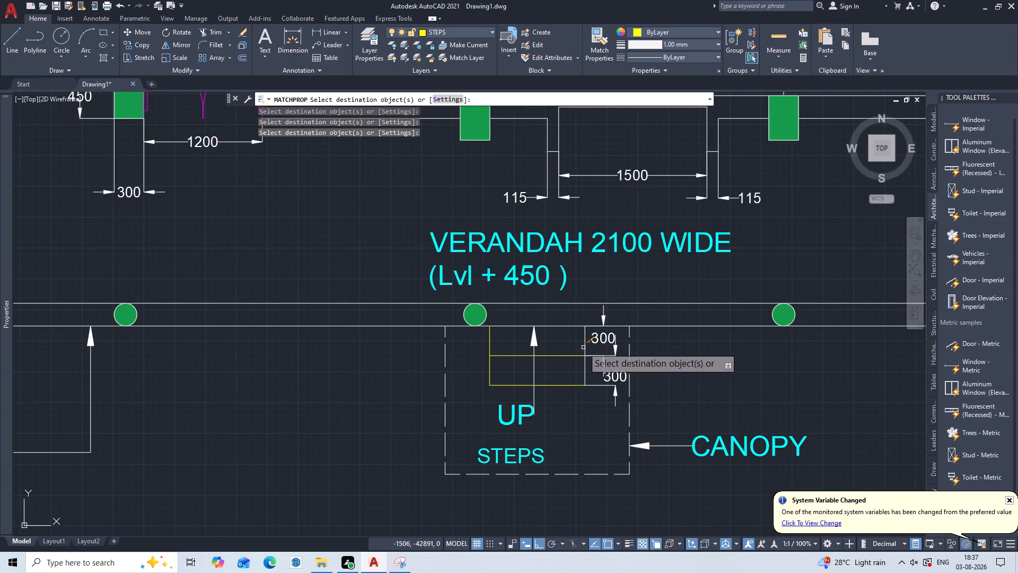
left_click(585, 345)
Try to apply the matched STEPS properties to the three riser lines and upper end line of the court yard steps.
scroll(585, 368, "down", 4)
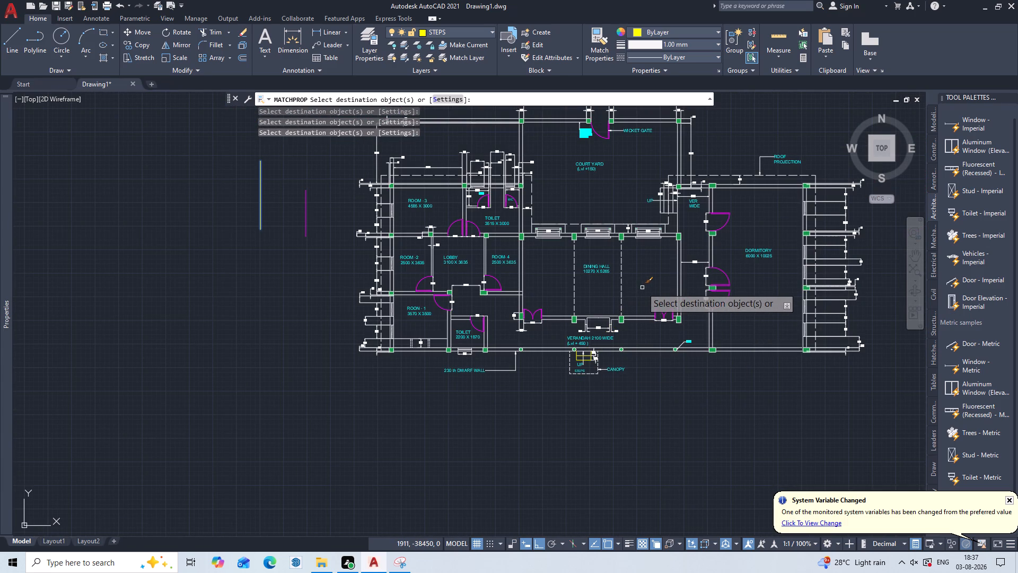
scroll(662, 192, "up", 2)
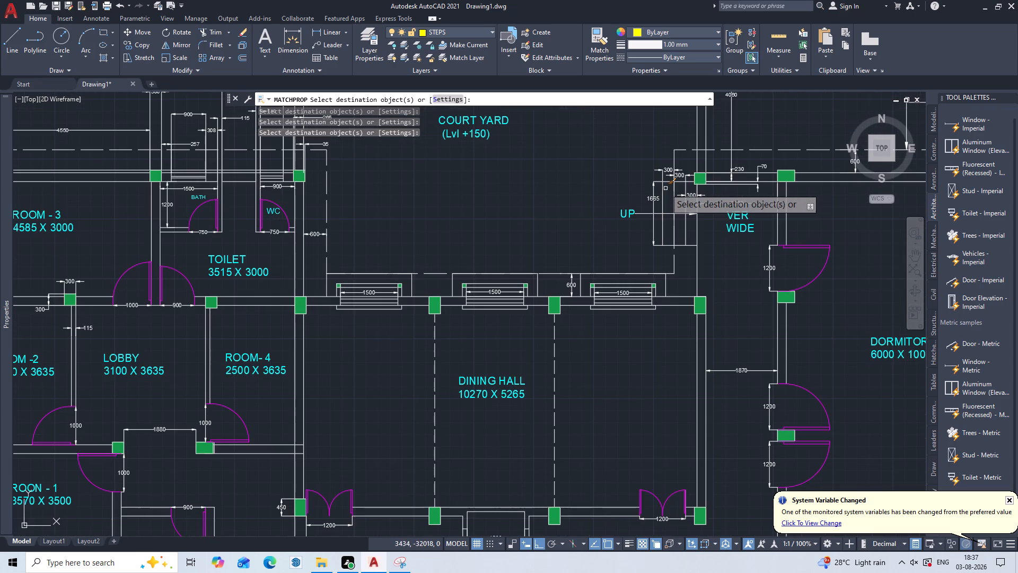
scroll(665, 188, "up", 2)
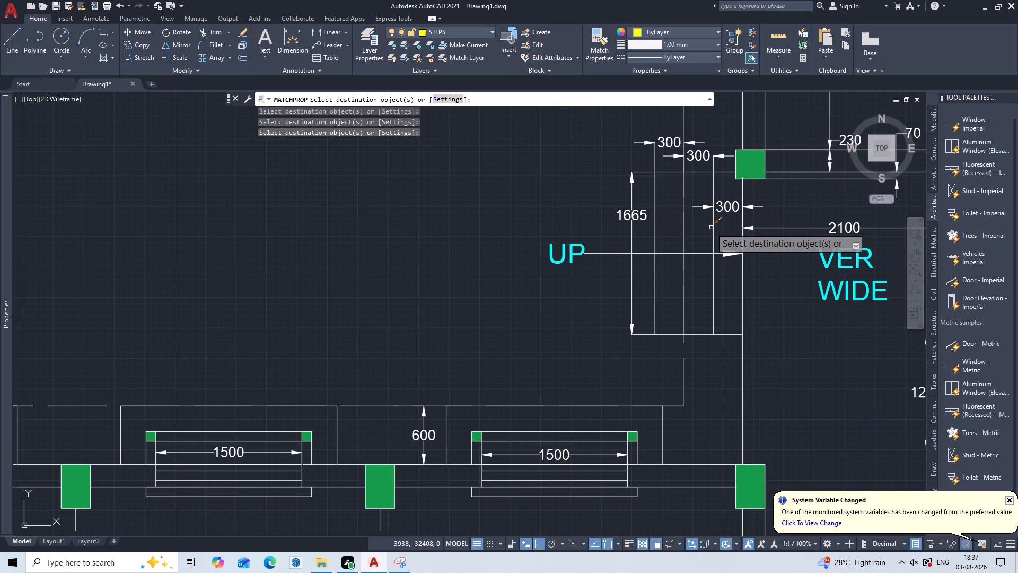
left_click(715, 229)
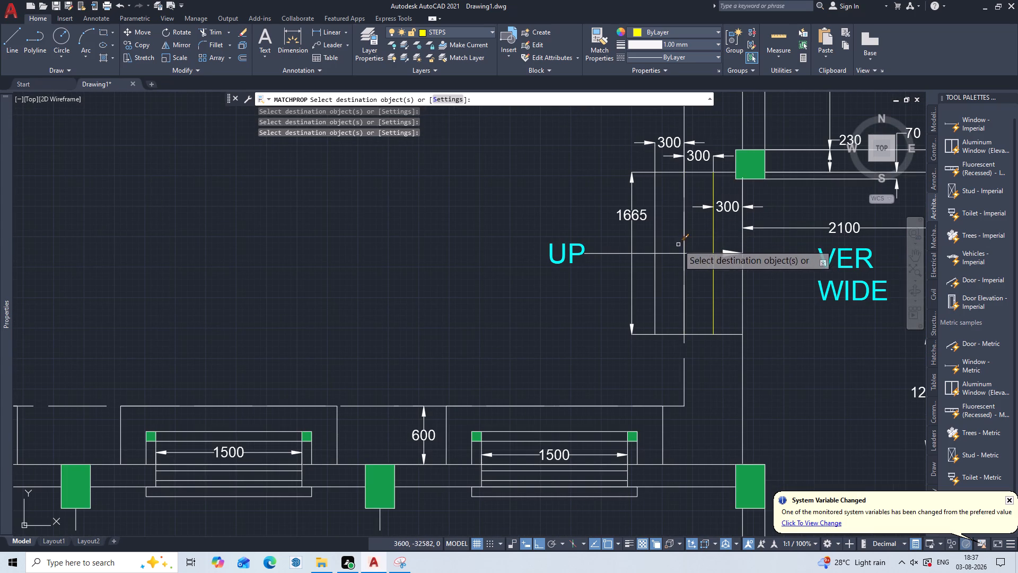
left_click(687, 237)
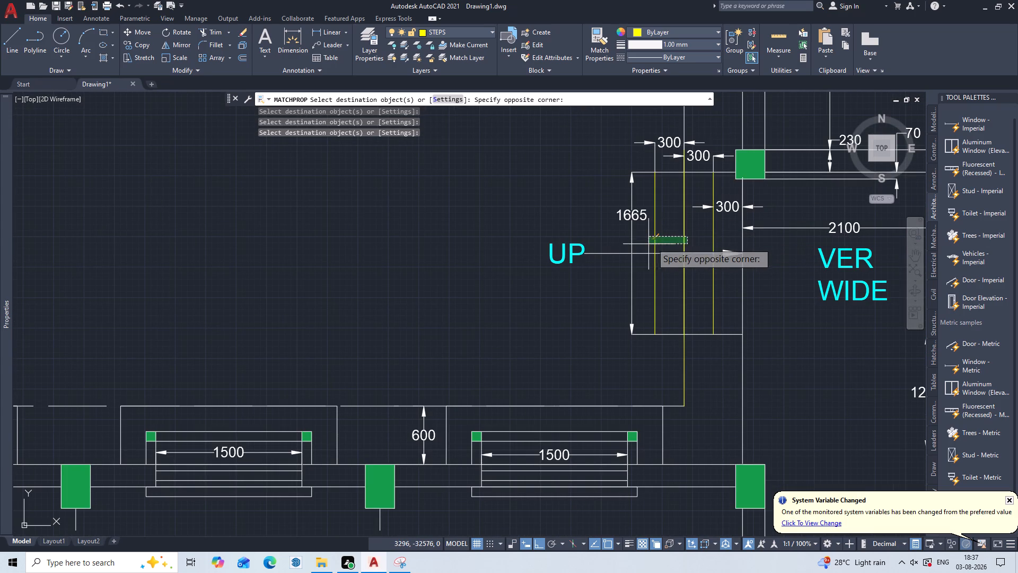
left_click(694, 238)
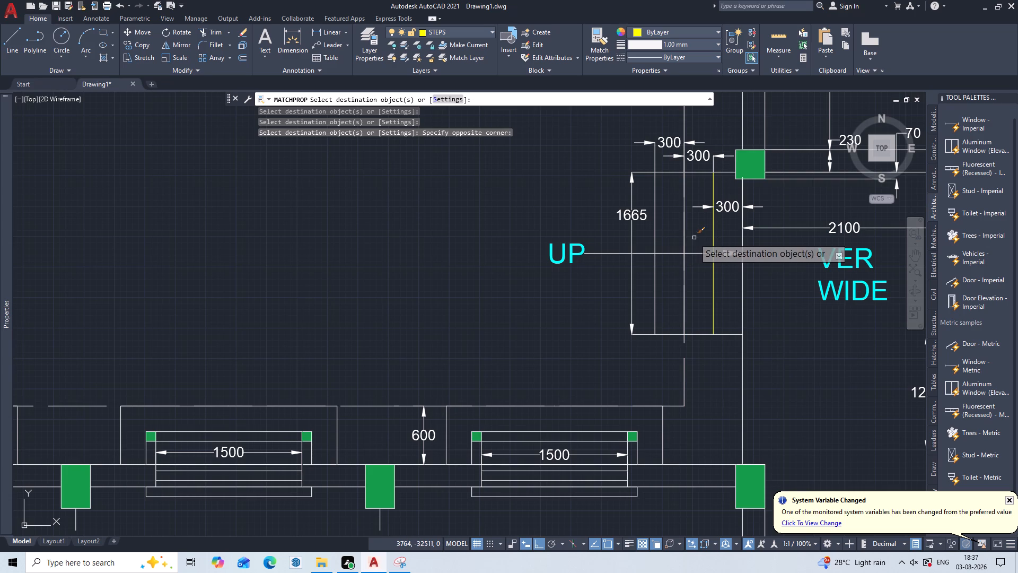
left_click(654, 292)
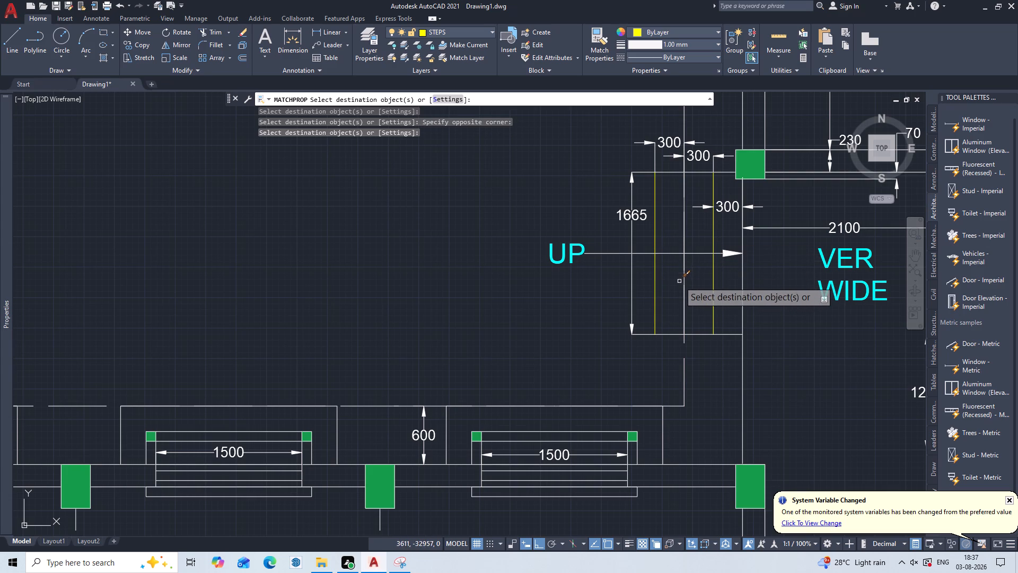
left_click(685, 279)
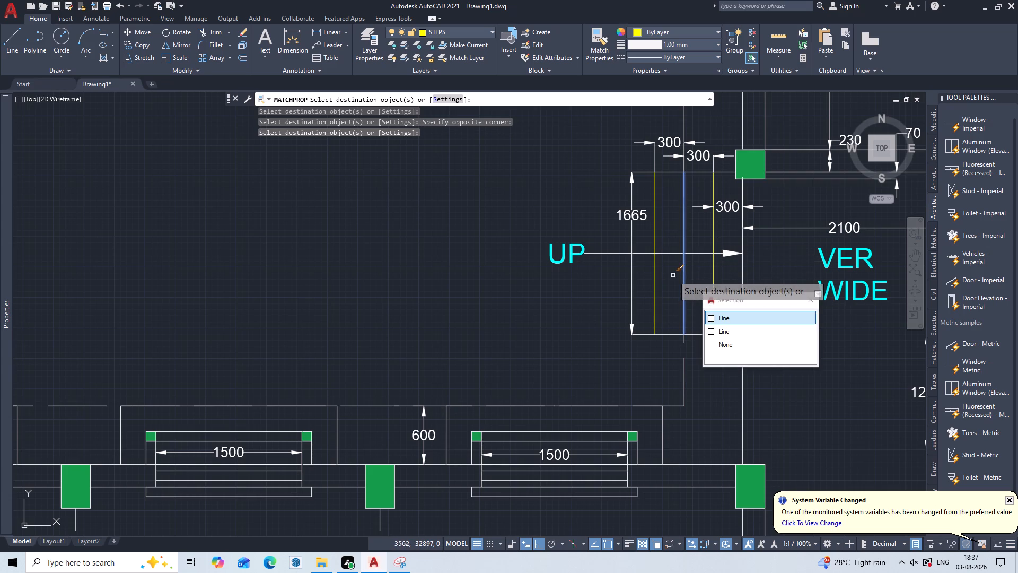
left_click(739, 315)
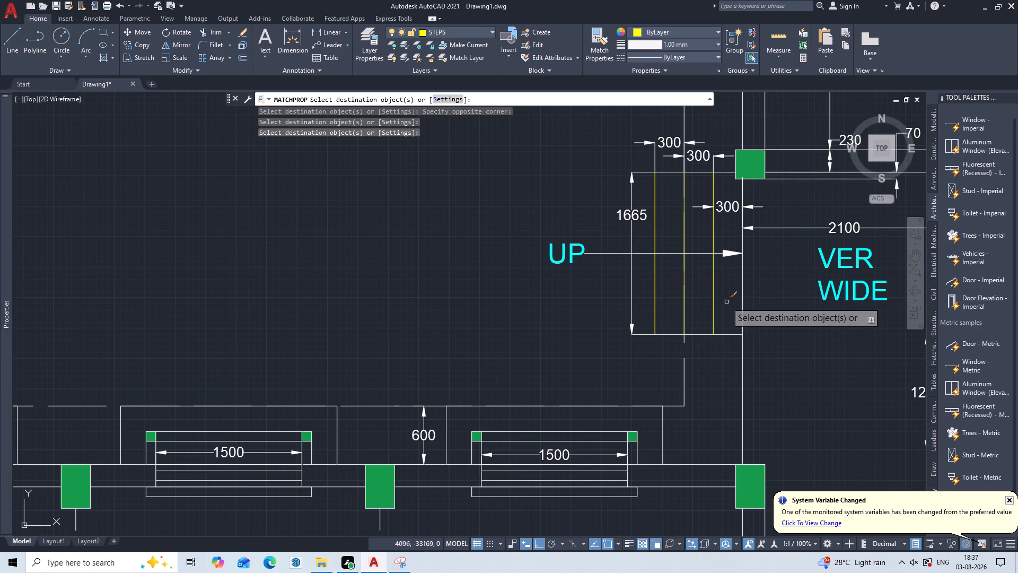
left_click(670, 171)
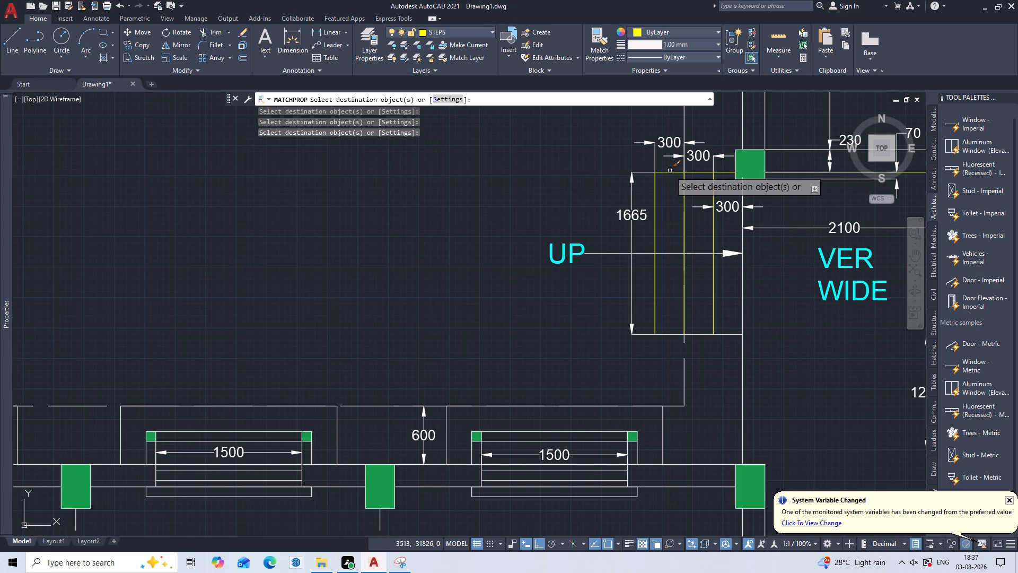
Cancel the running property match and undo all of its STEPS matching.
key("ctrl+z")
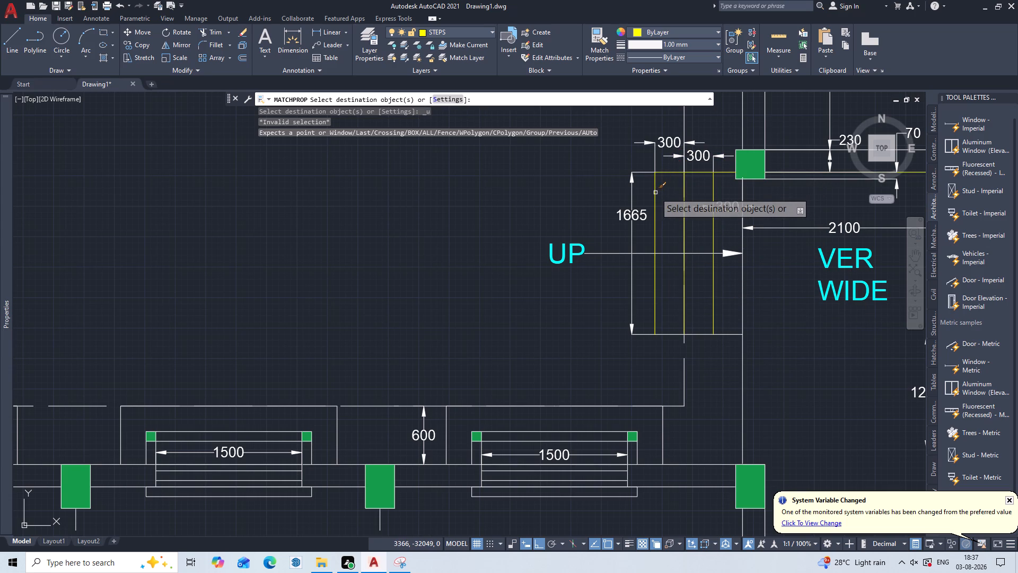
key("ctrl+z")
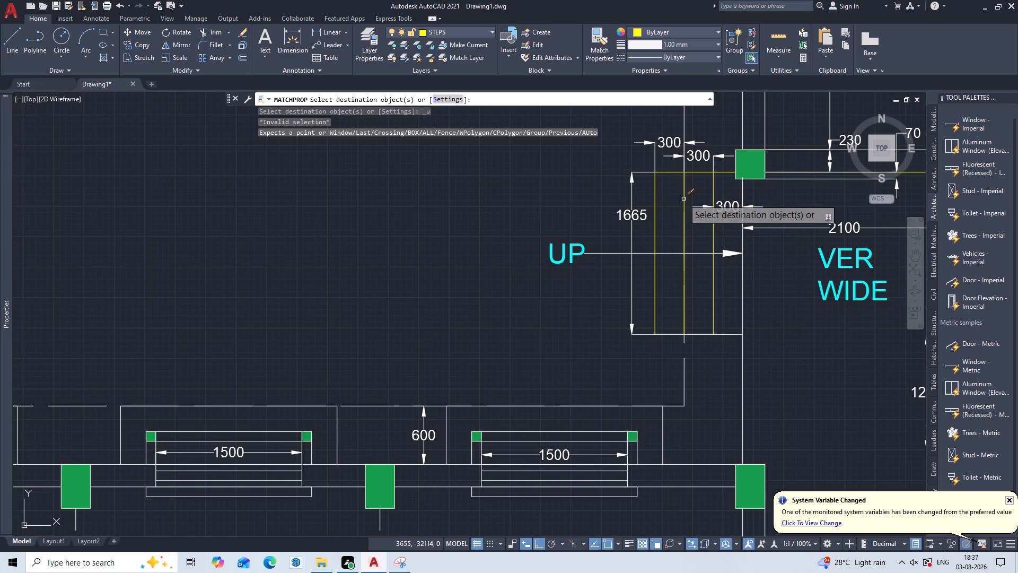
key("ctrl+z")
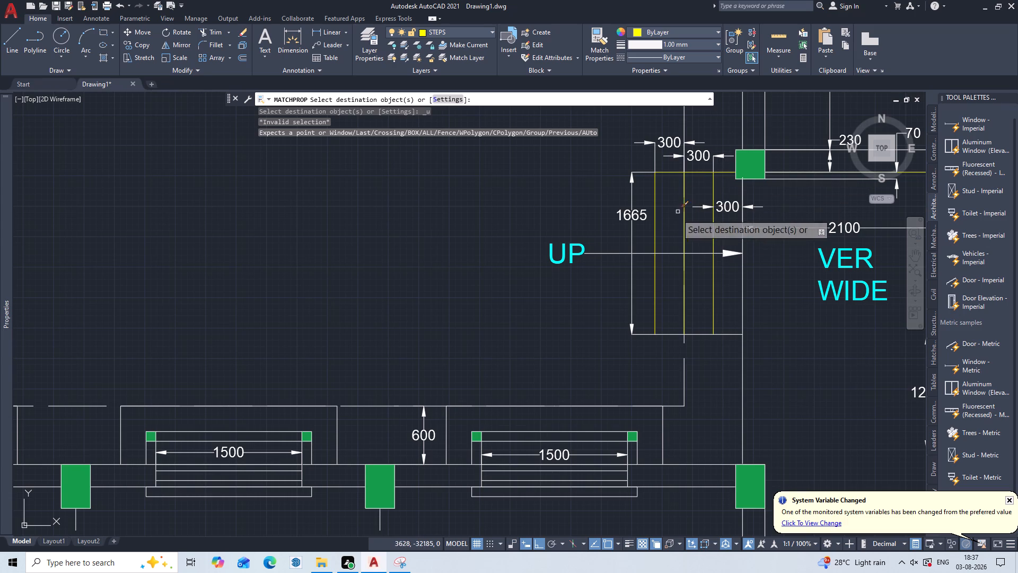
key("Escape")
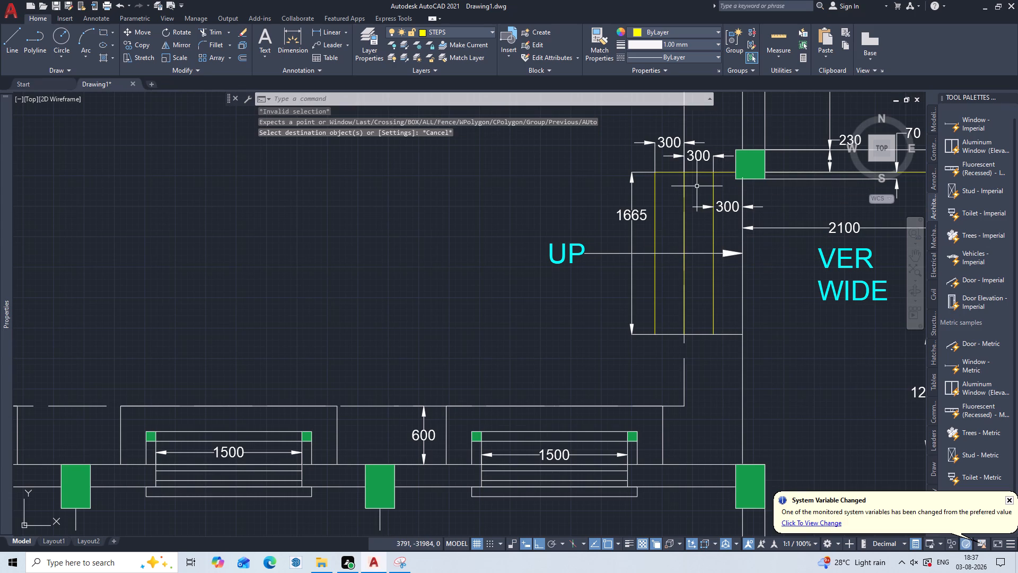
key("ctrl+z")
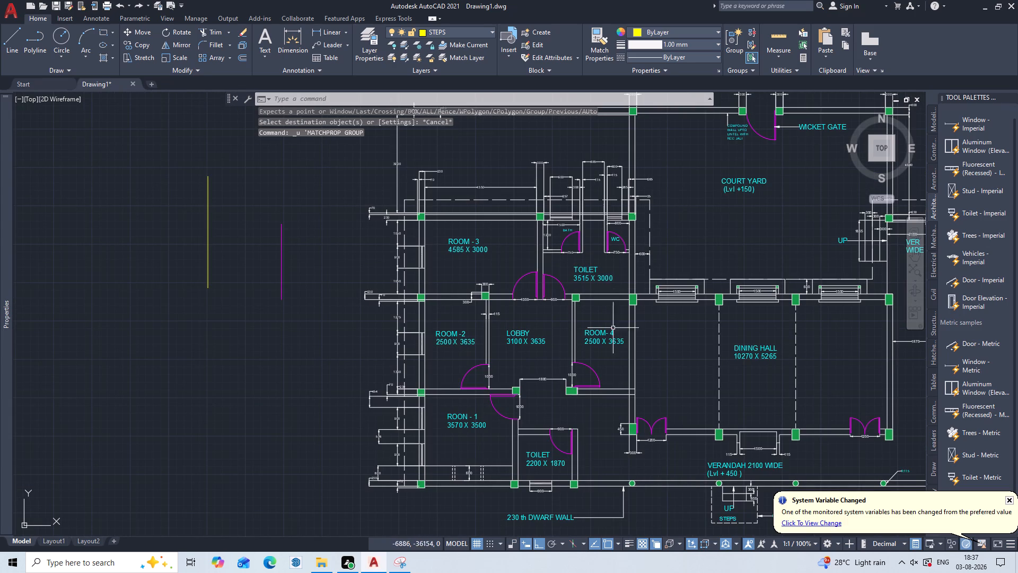
Match the properties of the yellow STEPS sample line onto the three riser lines and lower end line of the court yard steps.
left_click(598, 39)
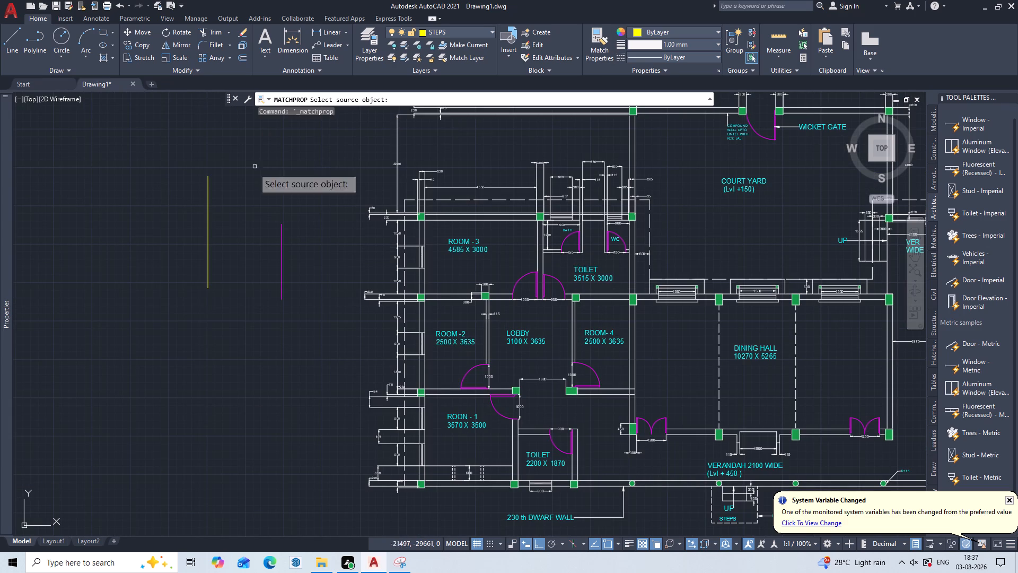
left_click(205, 222)
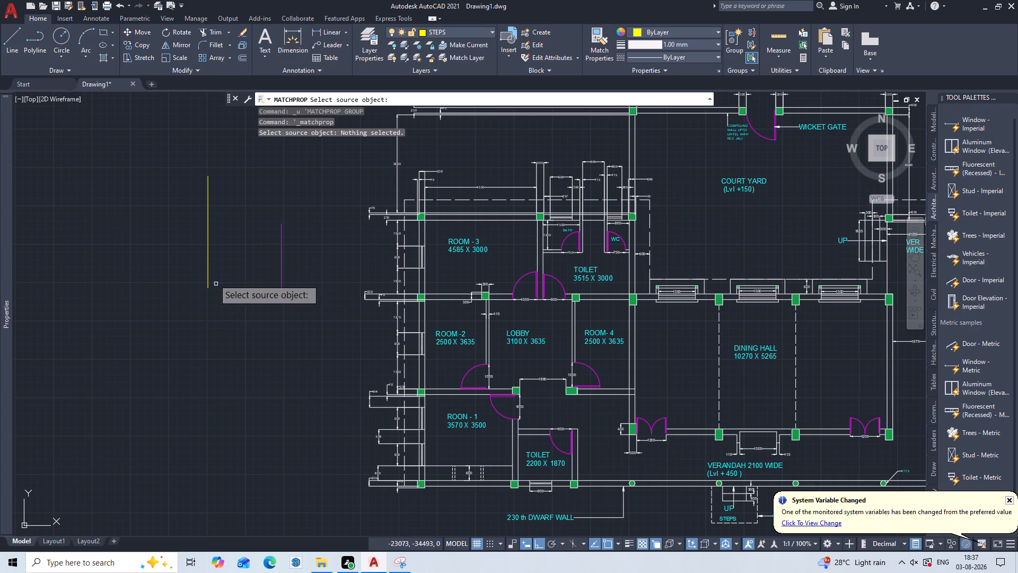
left_click(208, 281)
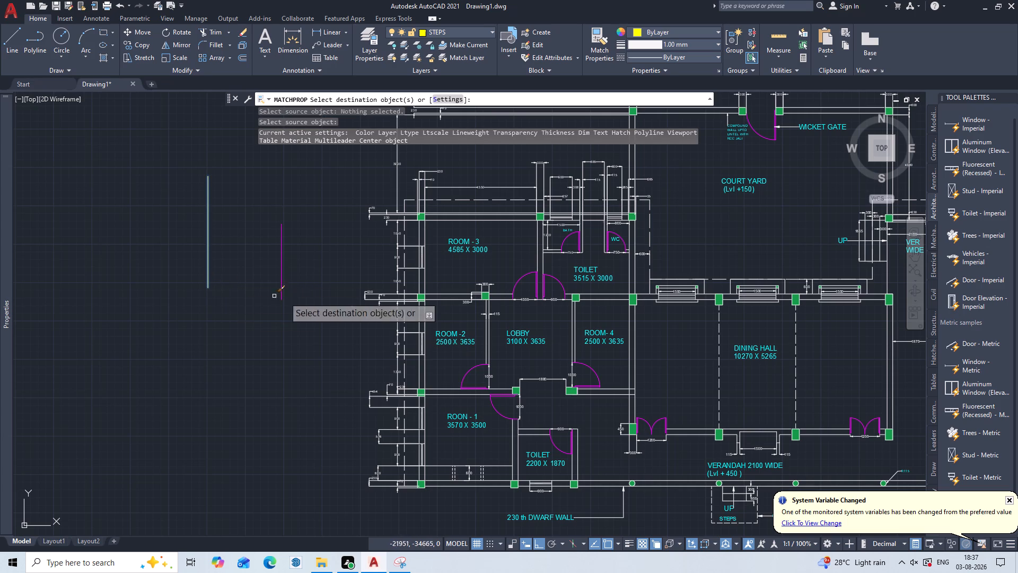
scroll(844, 219, "up", 1)
middle_click_drag(844, 219, 811, 222)
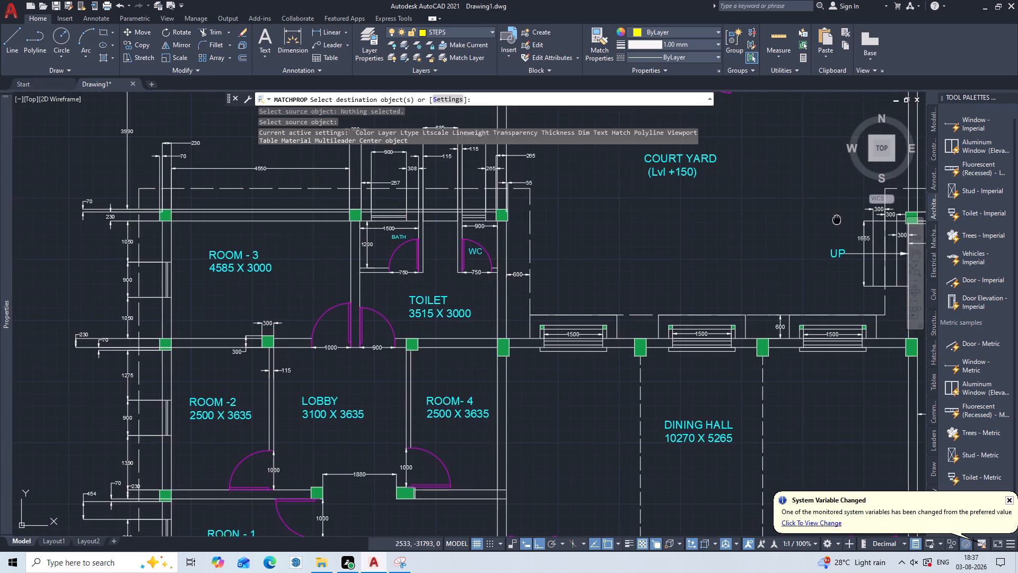
middle_click_drag(811, 222, 565, 283)
scroll(602, 325, "up", 3)
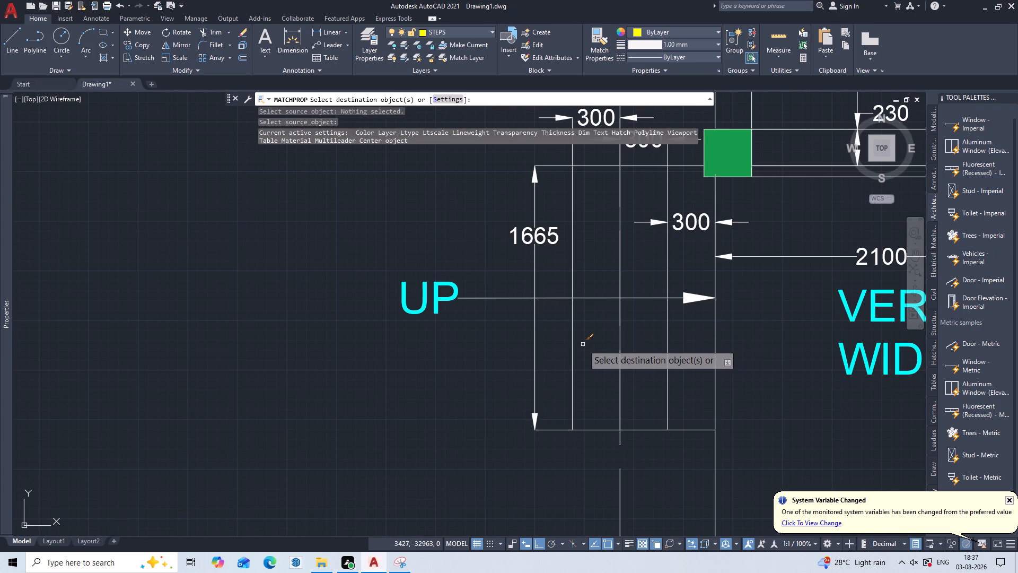
left_click(571, 369)
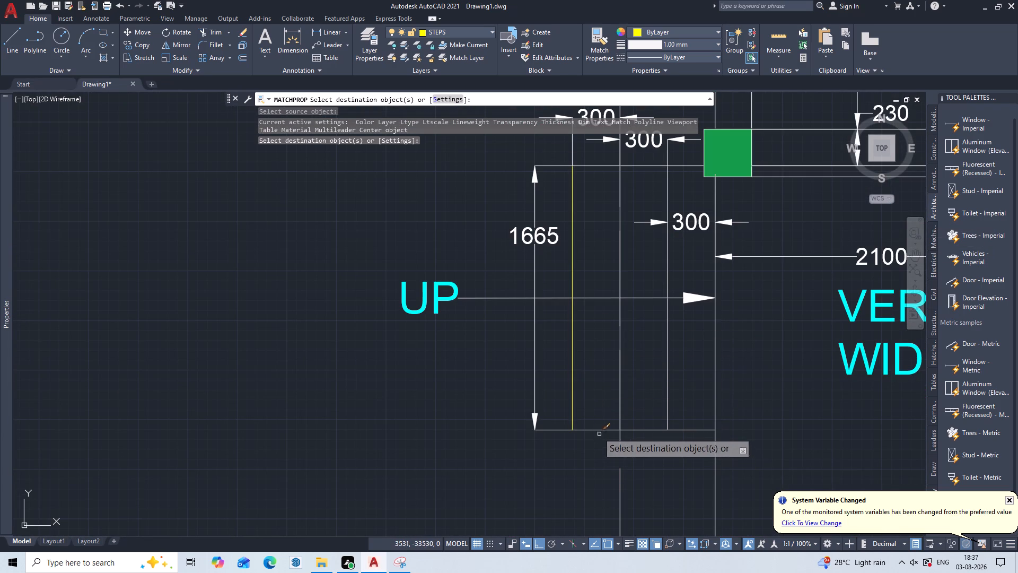
left_click(596, 431)
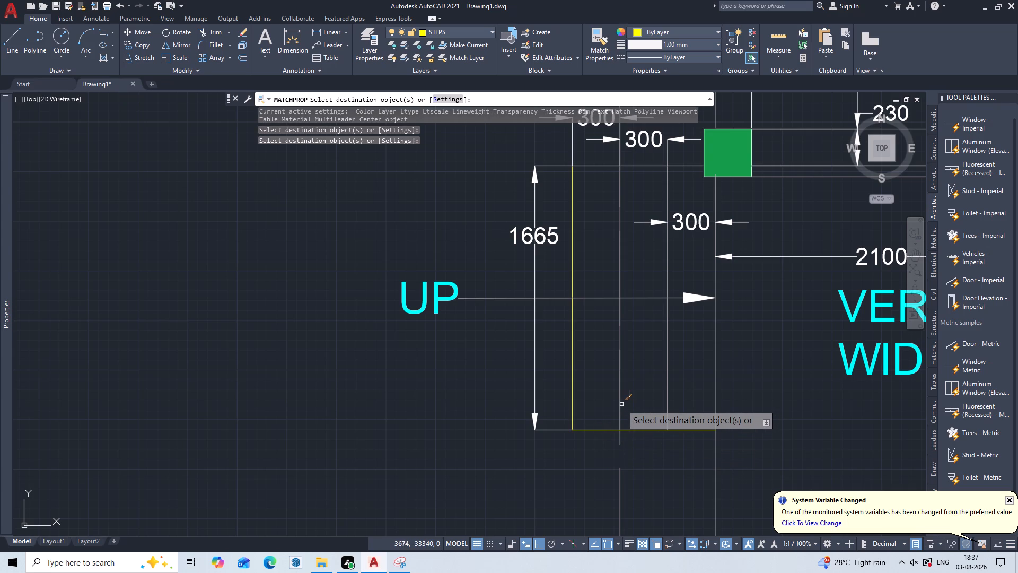
left_click(619, 400)
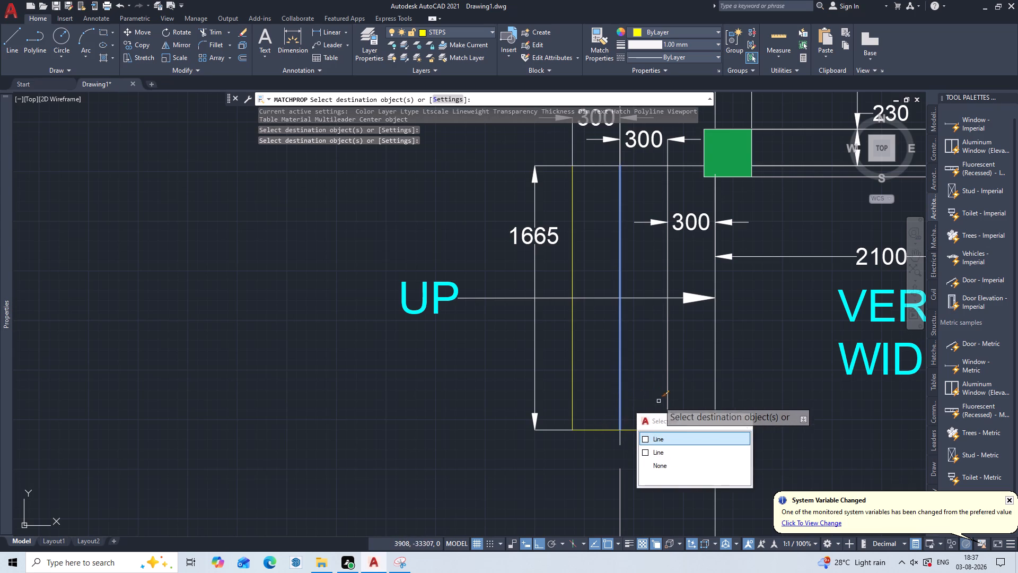
left_click(663, 437)
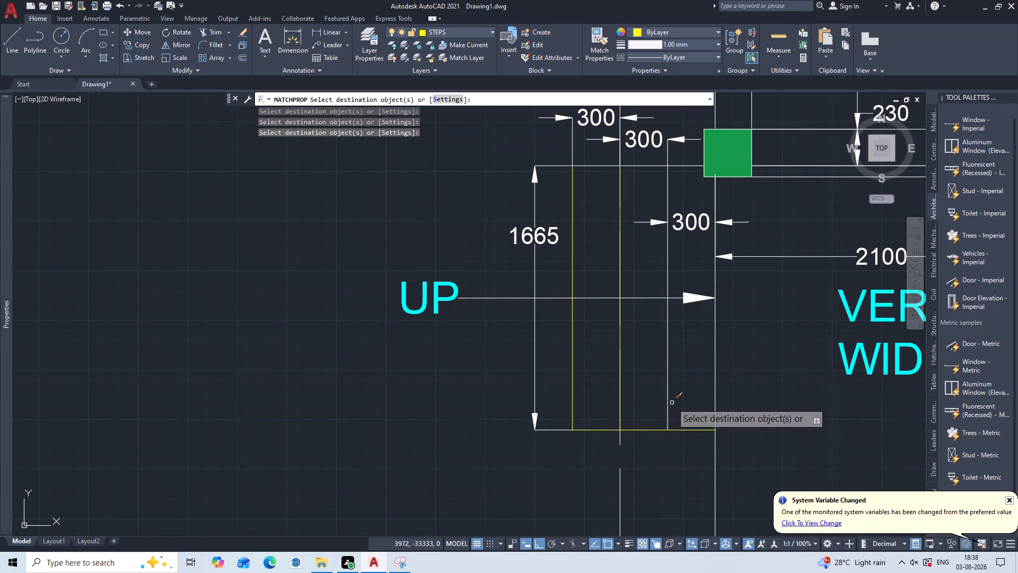
left_click(668, 404)
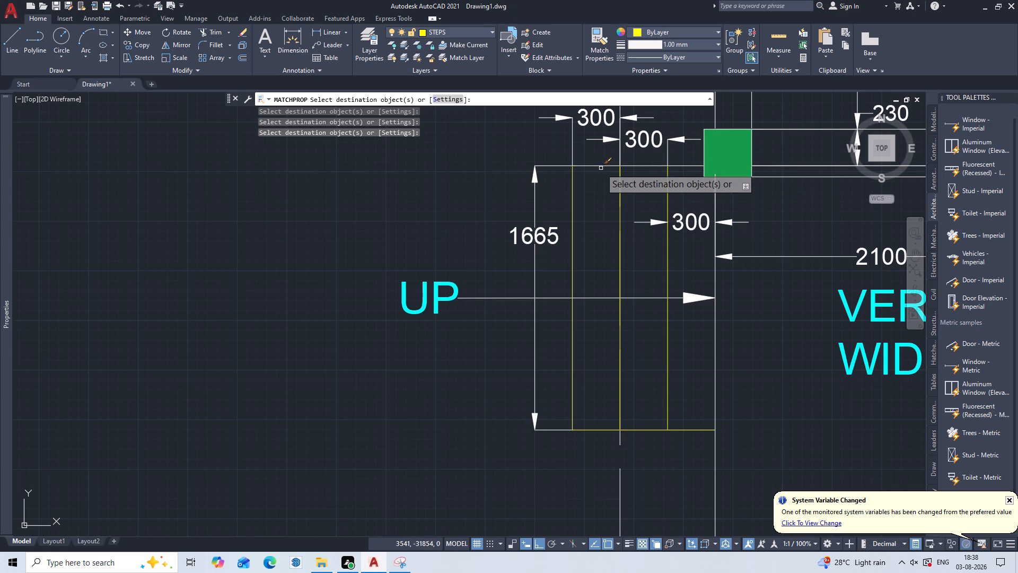
middle_click_drag(608, 225, 479, 323)
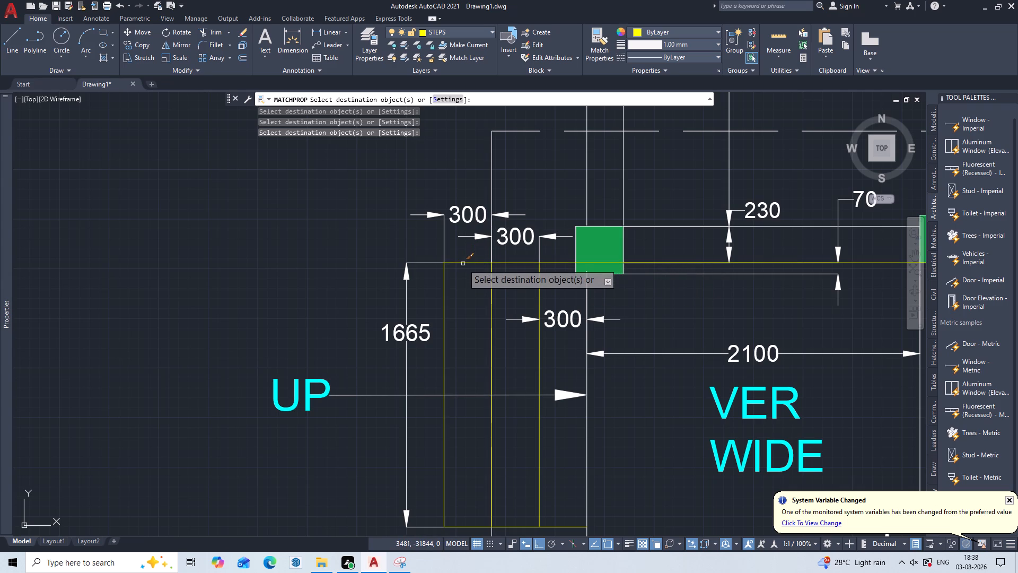
scroll(467, 264, "down", 2)
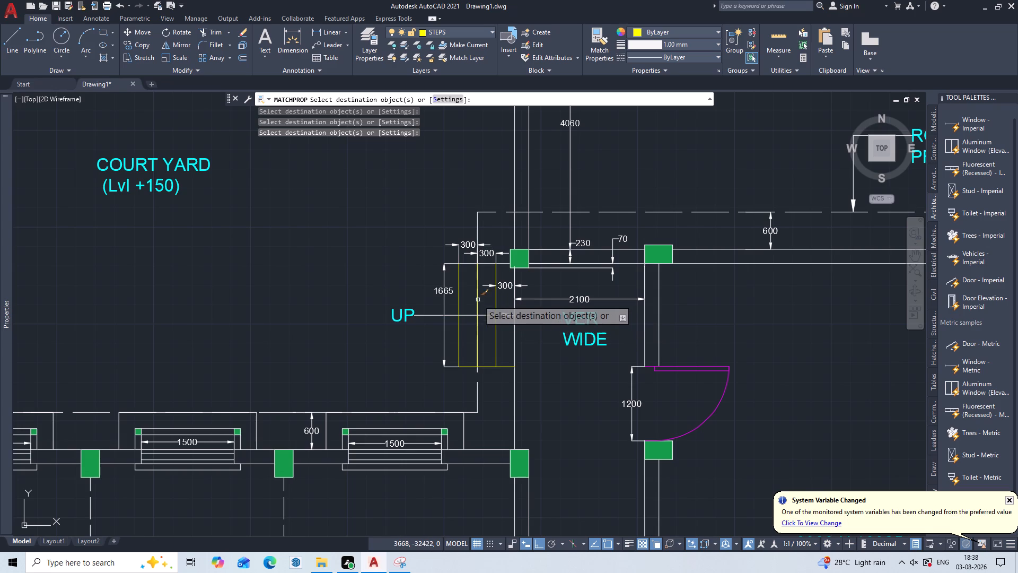
scroll(470, 290, "up", 1)
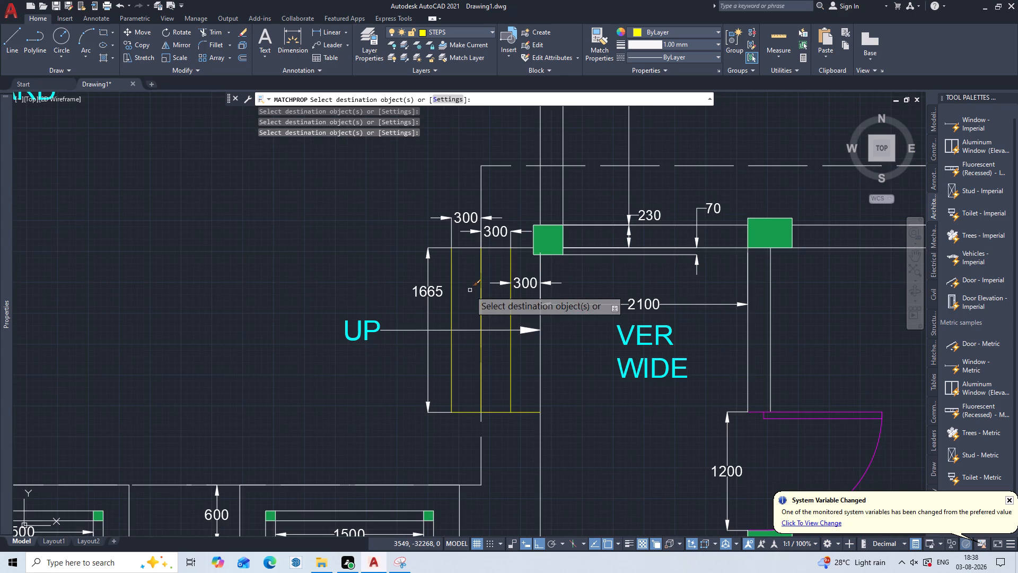
scroll(470, 290, "up", 1)
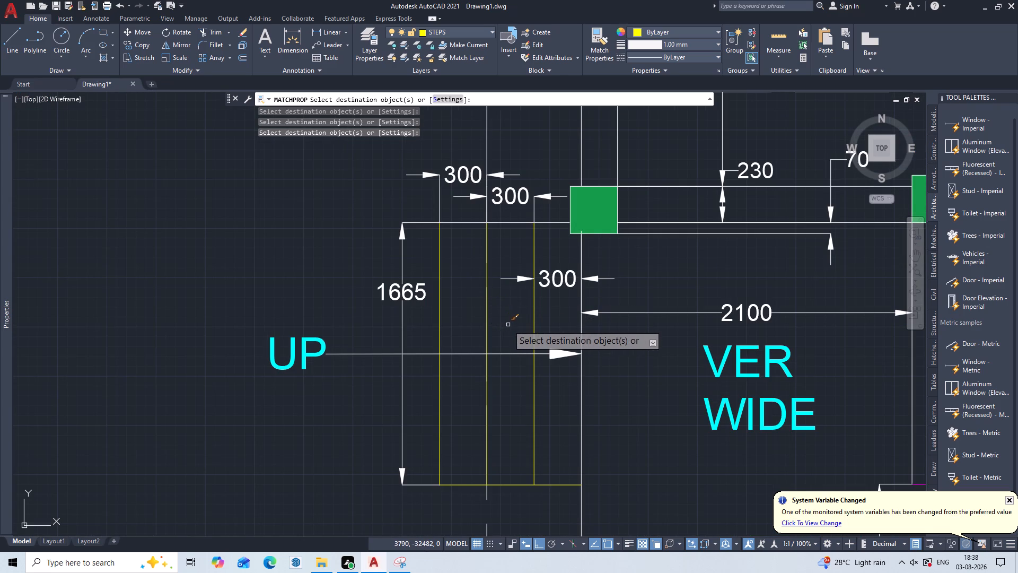
key("Return")
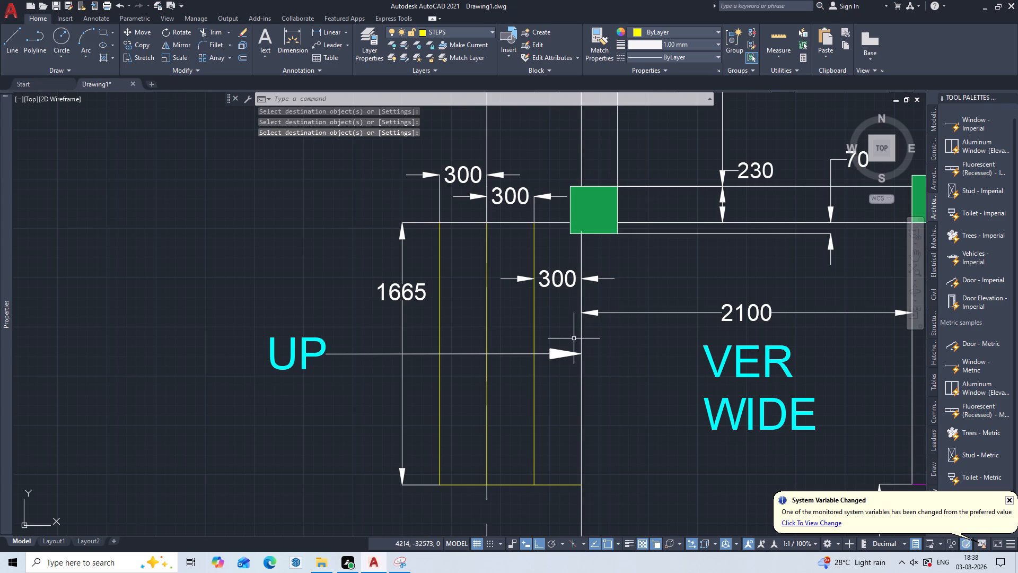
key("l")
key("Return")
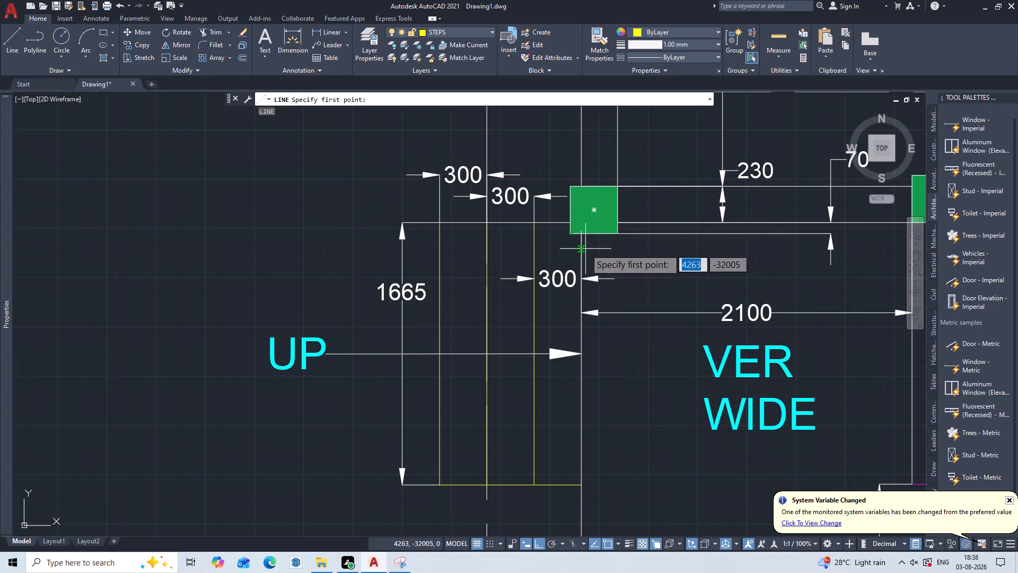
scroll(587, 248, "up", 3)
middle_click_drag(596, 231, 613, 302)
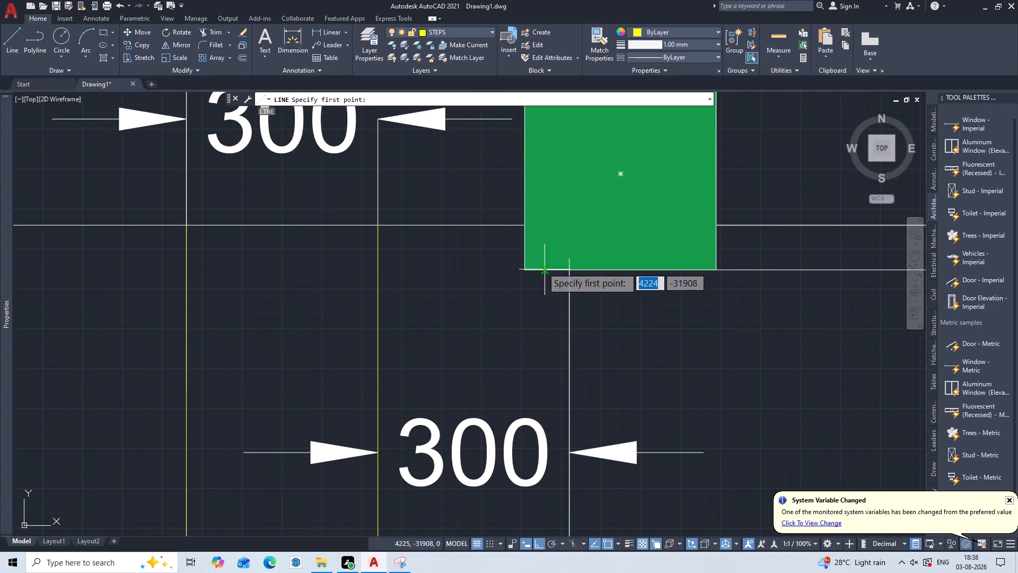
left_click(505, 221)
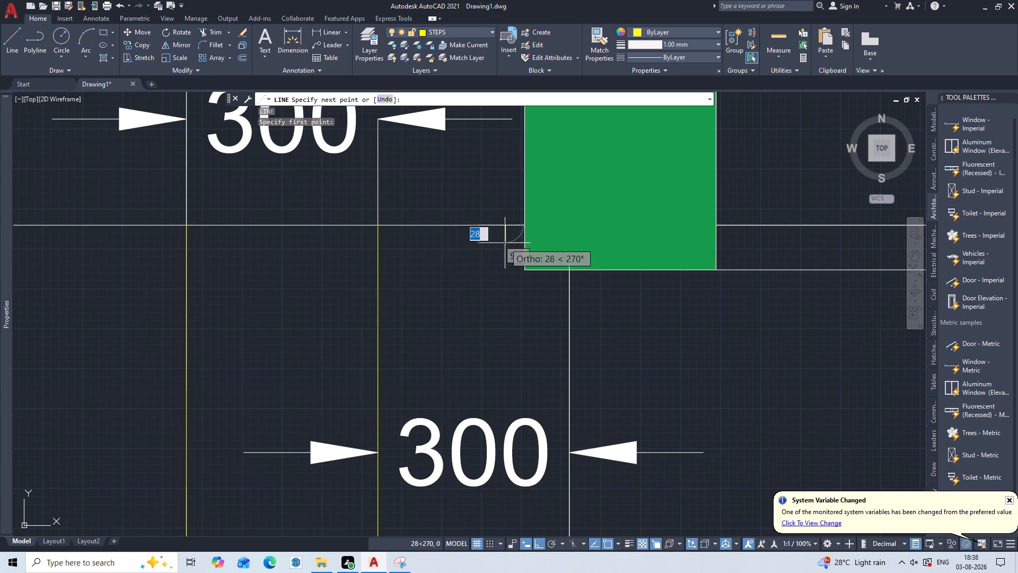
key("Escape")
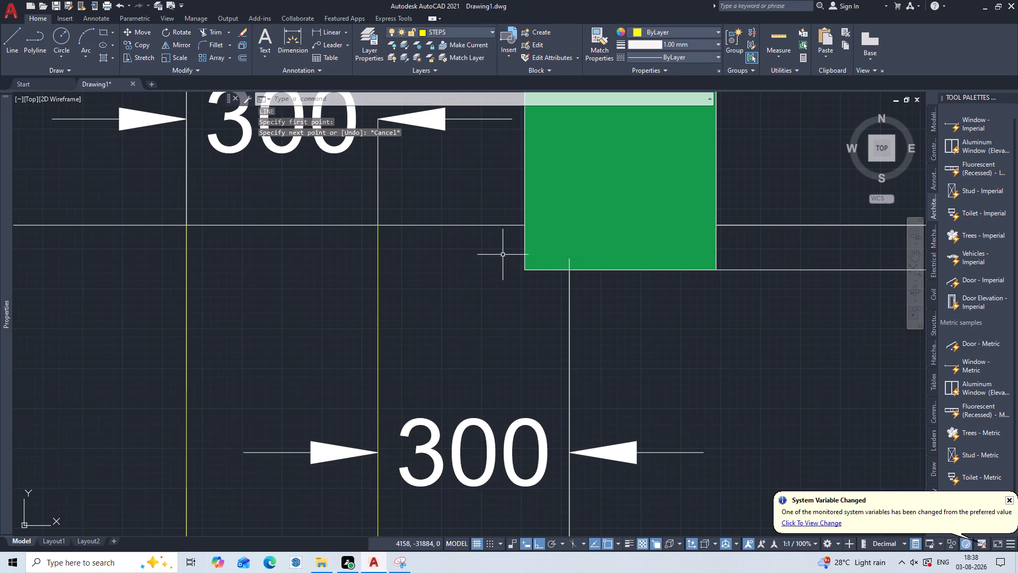
Break the upper end line of the court yard steps at the point in line with the verandah edge, inside the green column.
type("BR")
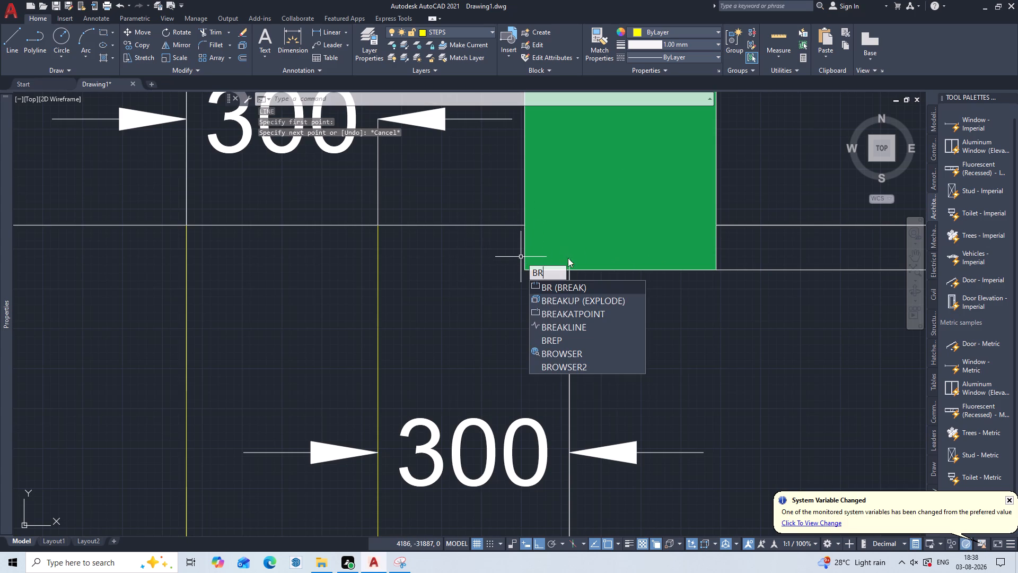
left_click(617, 312)
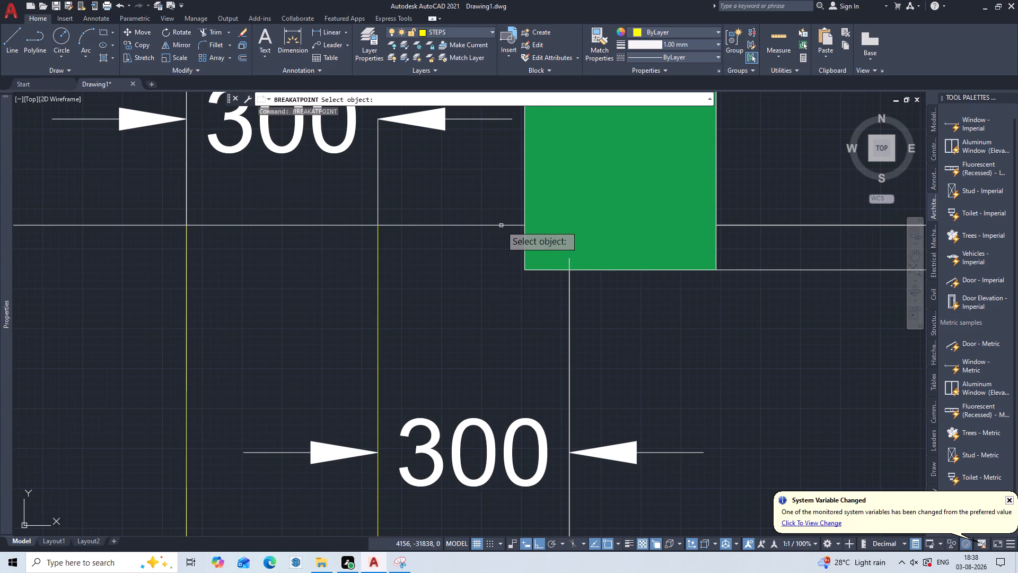
left_click(501, 225)
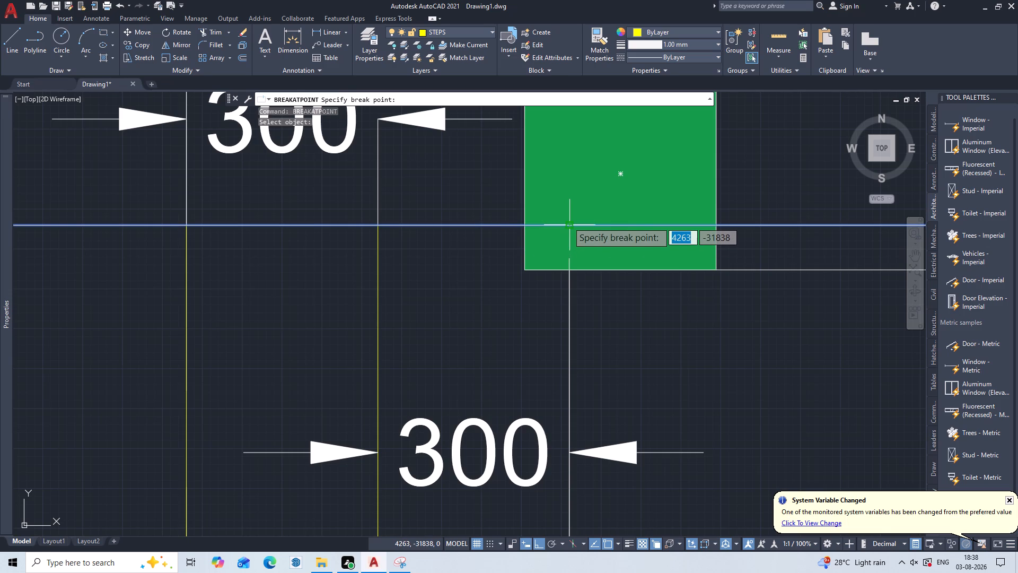
left_click(568, 222)
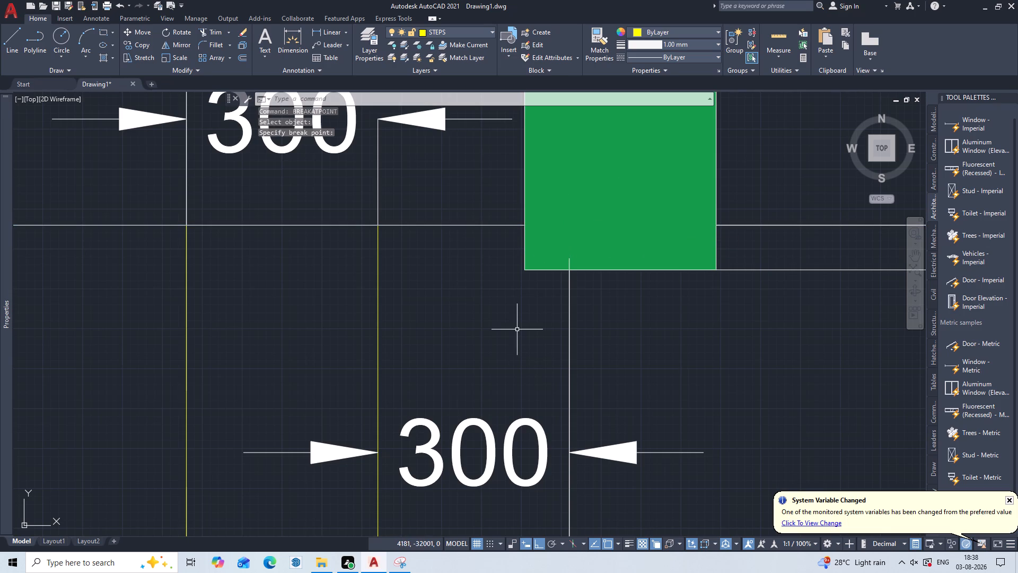
Match the properties of the yellow riser line nearest the verandah onto the broken-off upper end line of the court yard steps.
scroll(450, 306, "down", 1)
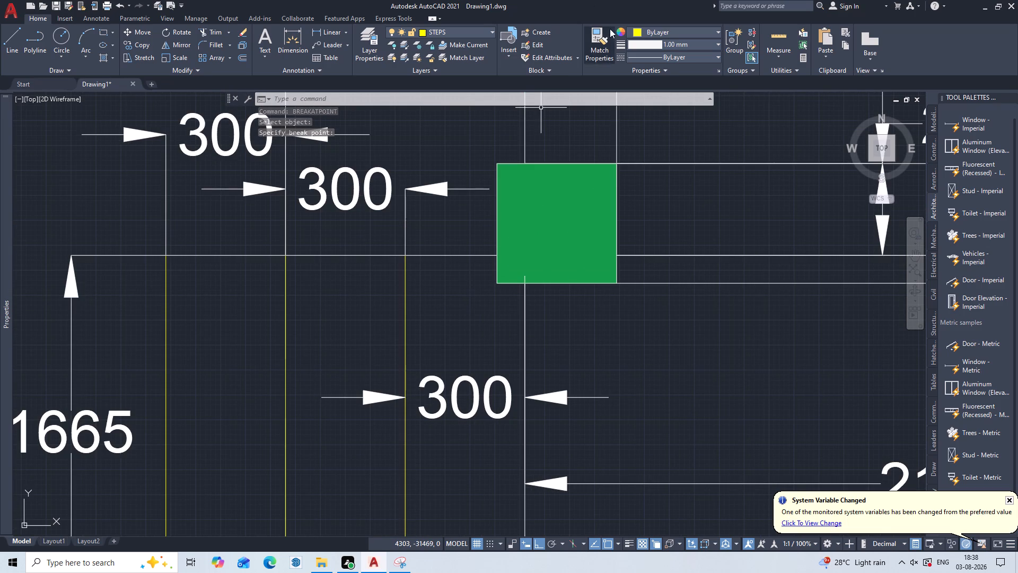
left_click(598, 43)
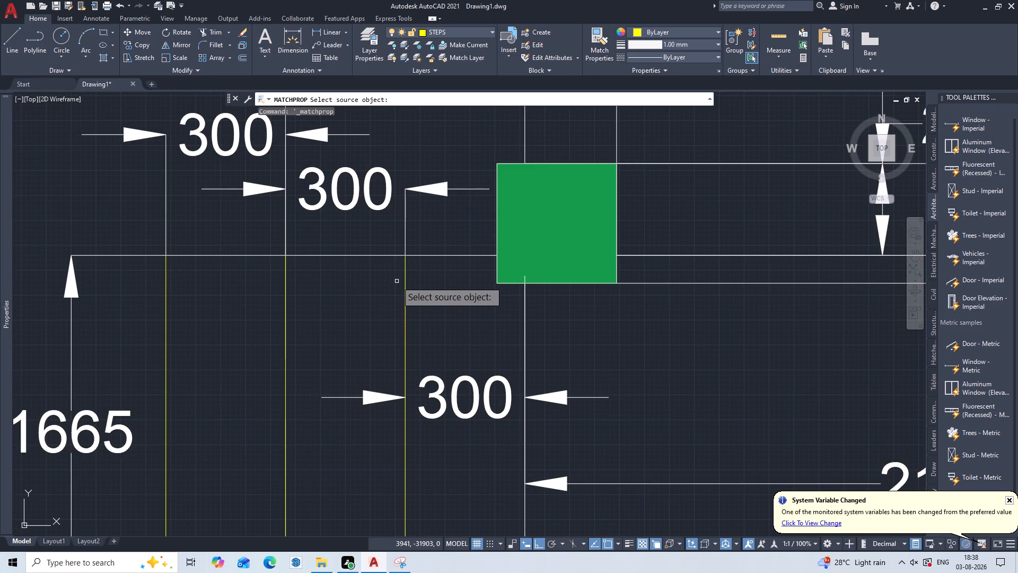
left_click(407, 286)
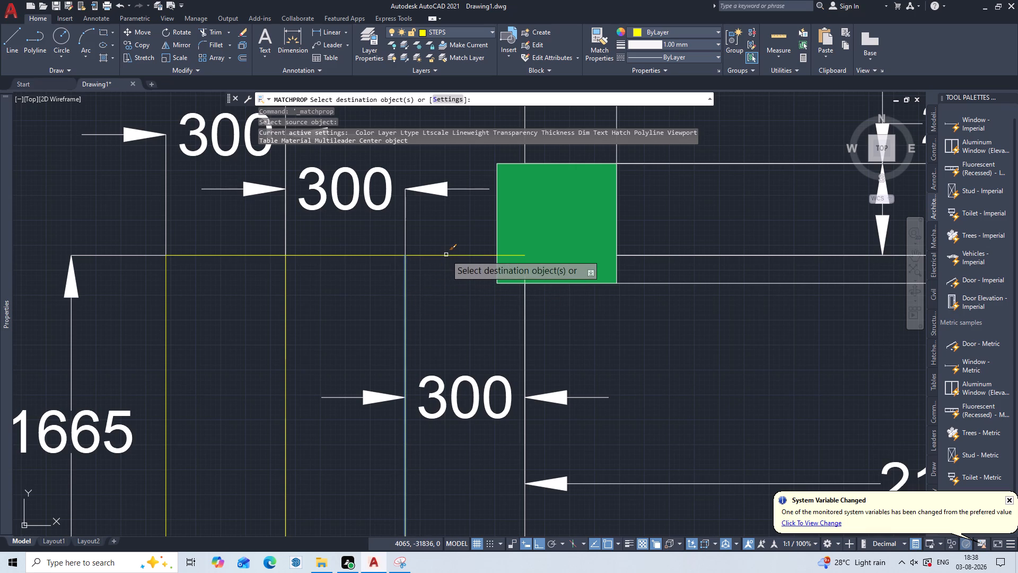
left_click(446, 255)
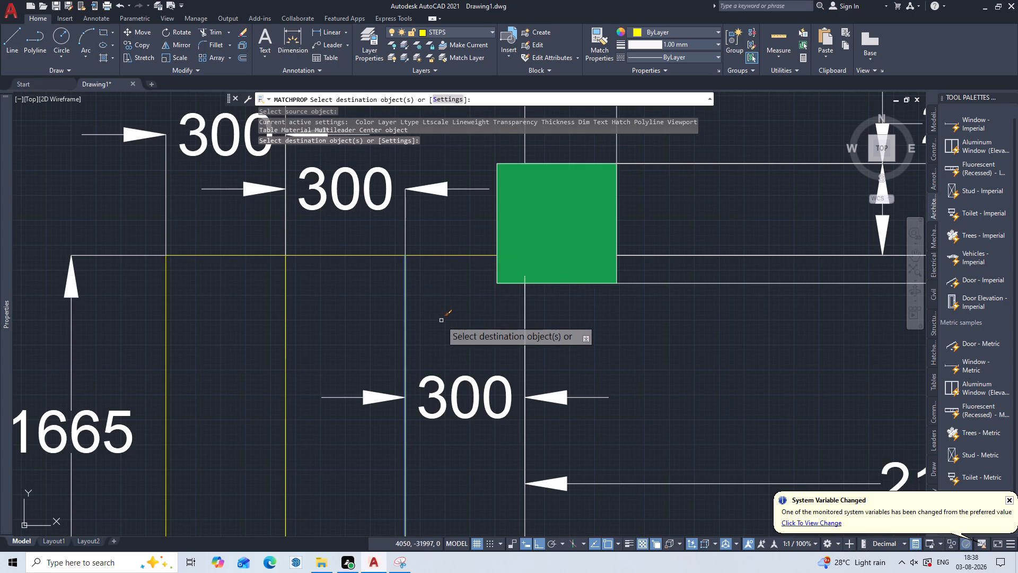
key("Return")
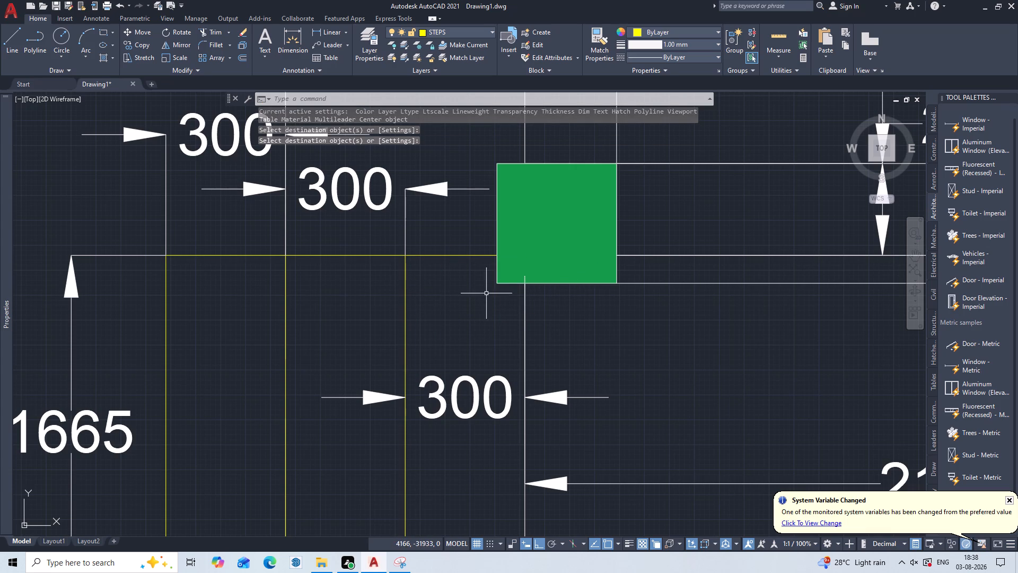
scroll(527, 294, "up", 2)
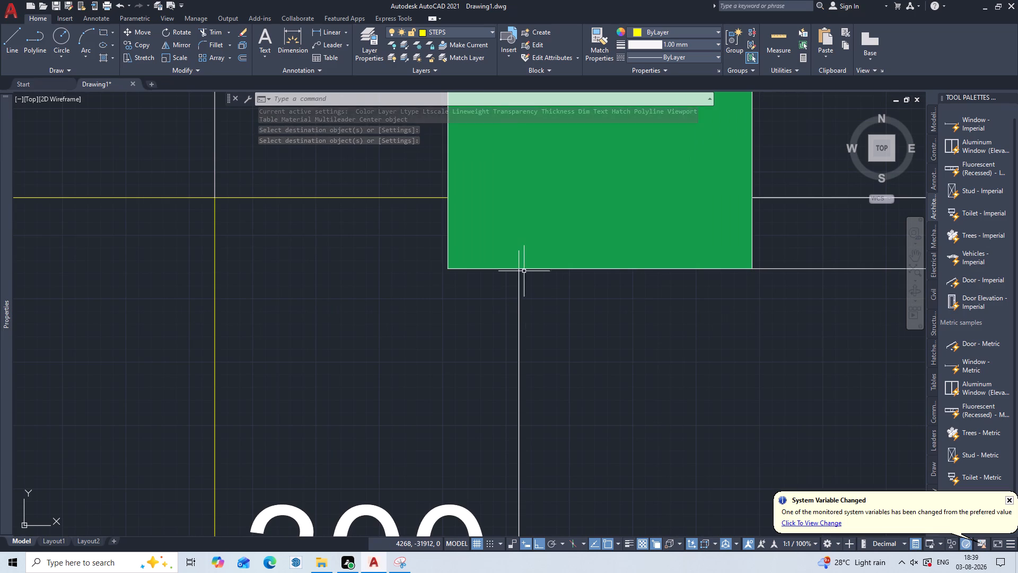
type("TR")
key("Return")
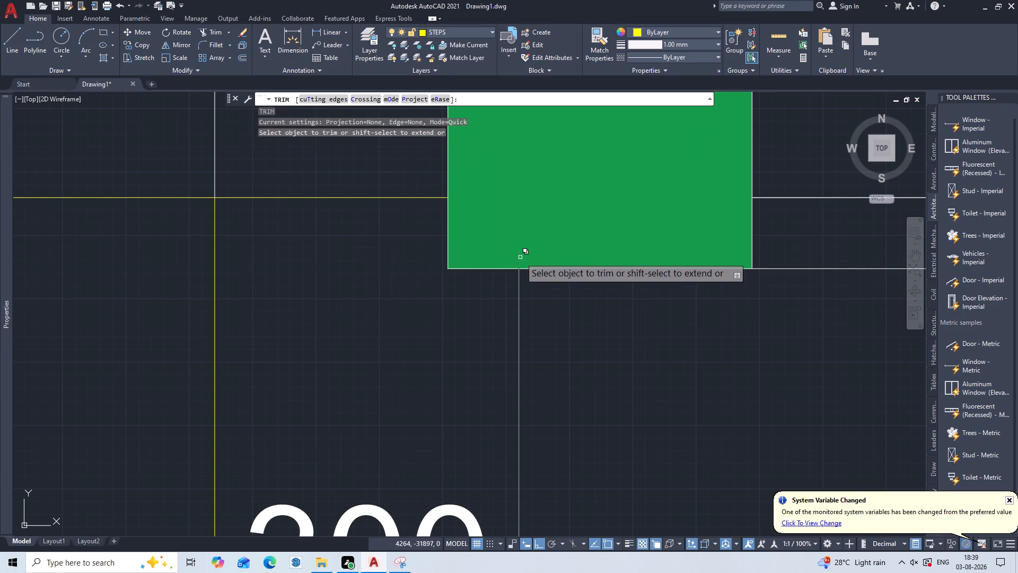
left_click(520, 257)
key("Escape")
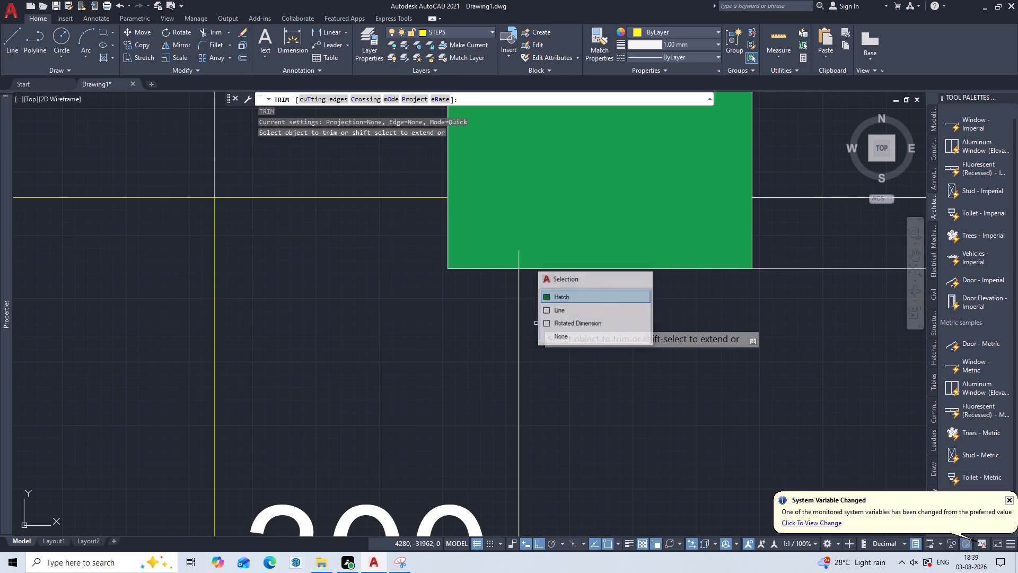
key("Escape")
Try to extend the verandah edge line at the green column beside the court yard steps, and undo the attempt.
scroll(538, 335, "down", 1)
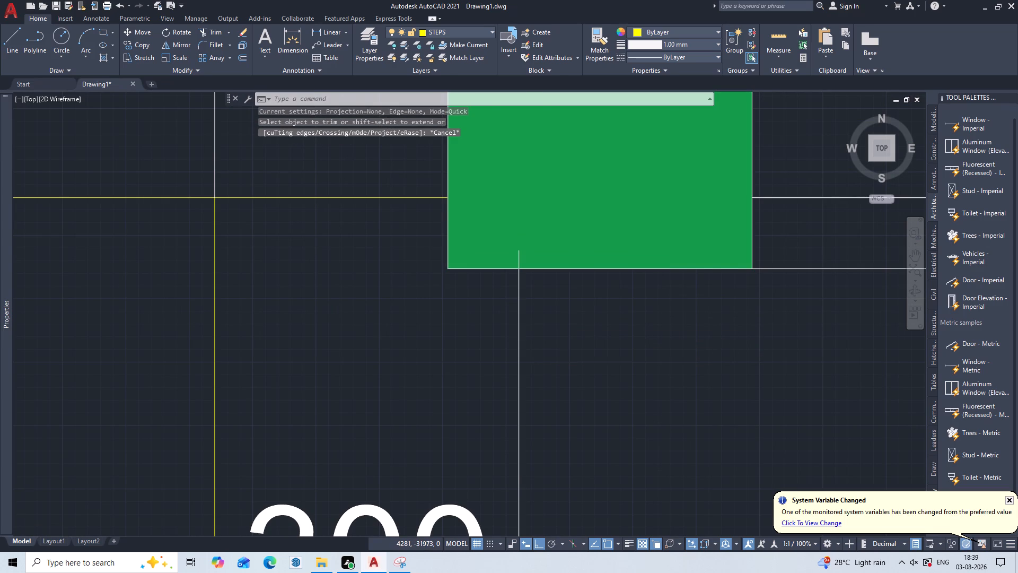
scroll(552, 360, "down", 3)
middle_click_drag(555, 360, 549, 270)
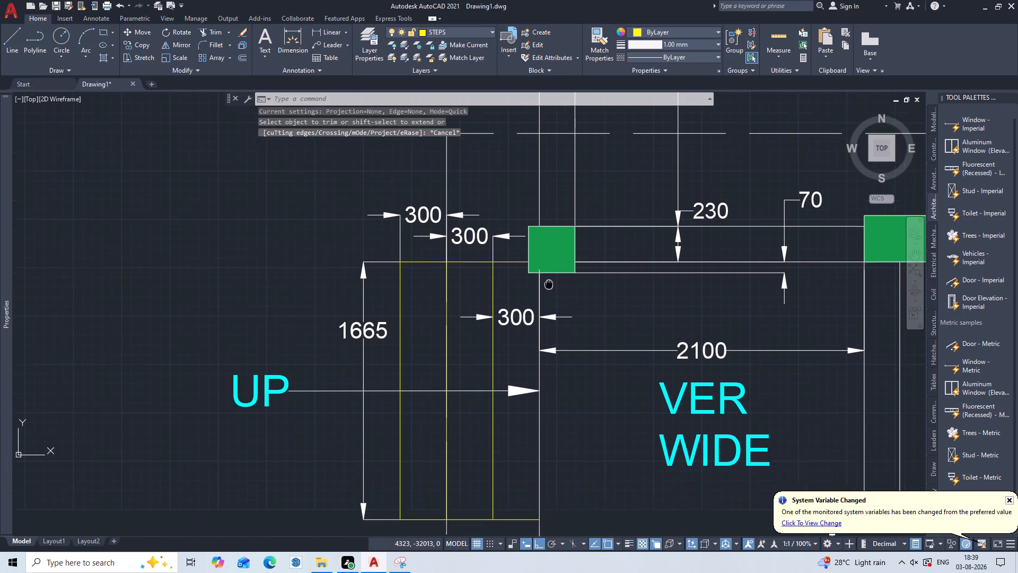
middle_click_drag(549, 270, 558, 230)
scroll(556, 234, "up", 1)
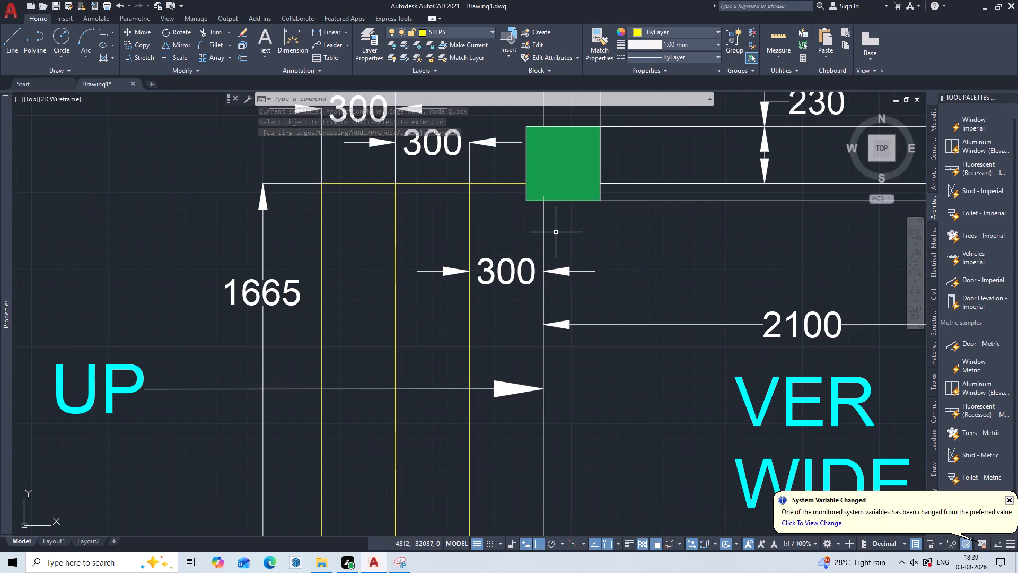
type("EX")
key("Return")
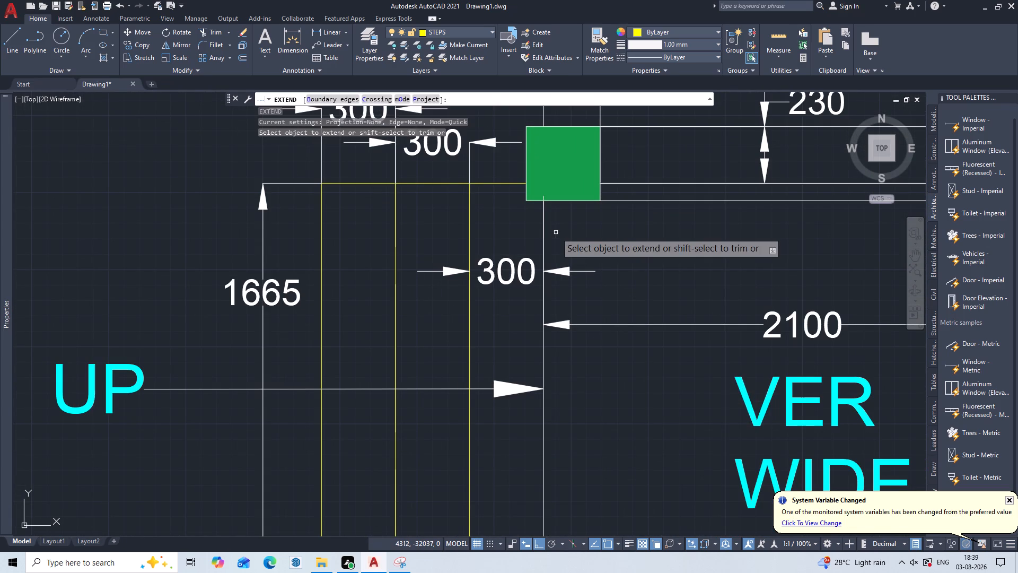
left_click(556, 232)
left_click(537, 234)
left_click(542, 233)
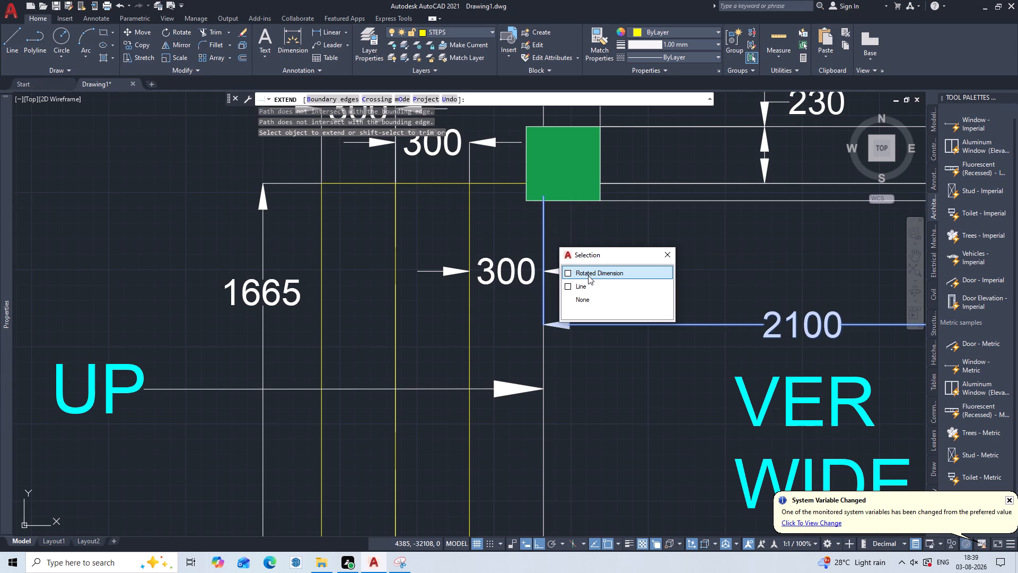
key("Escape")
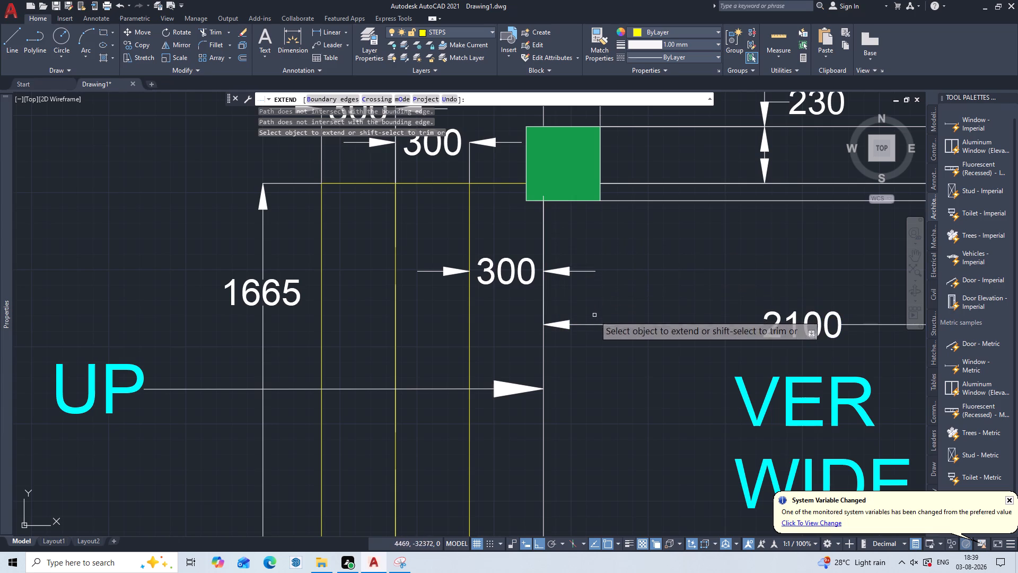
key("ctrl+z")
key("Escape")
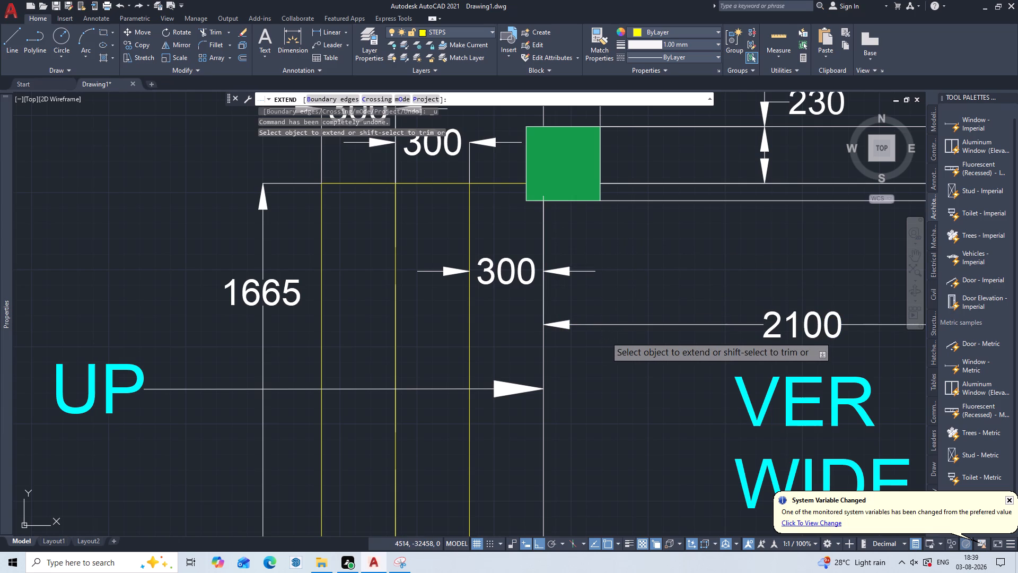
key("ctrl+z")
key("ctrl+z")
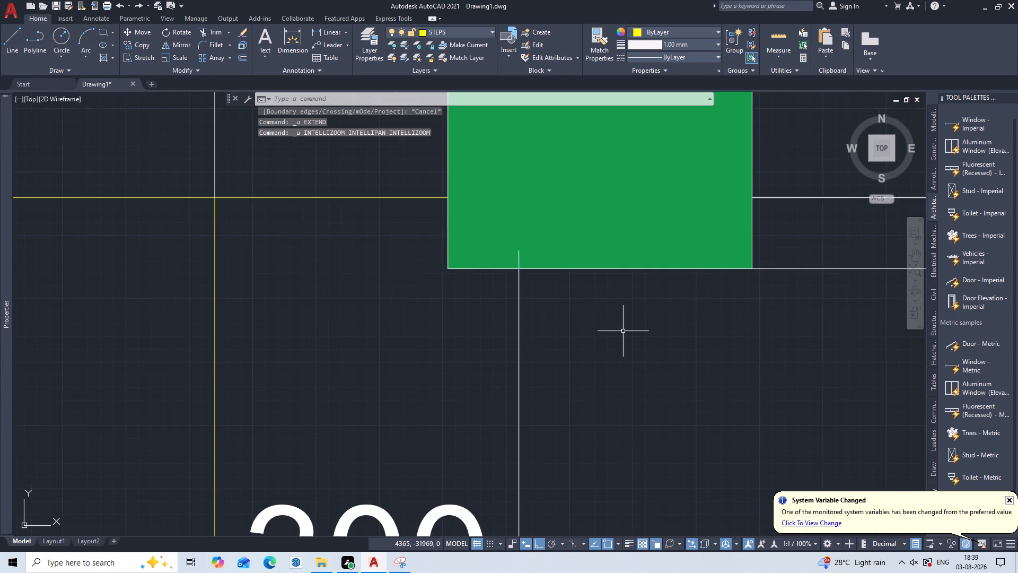
Move the 70 dimension beside the green column so its text sits below the wall lines, above the 2100 dimension.
scroll(629, 319, "down", 3)
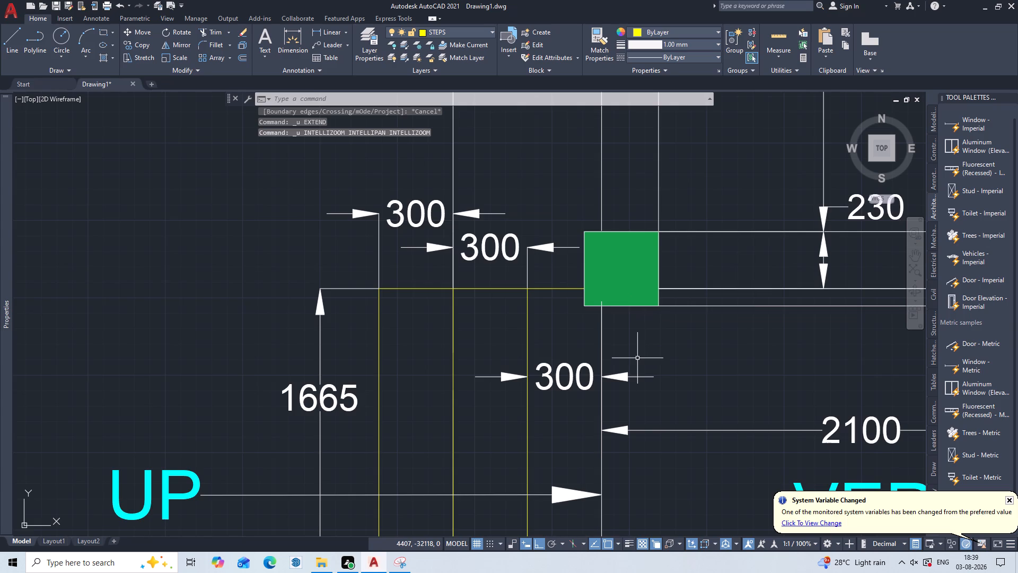
scroll(638, 352, "down", 2)
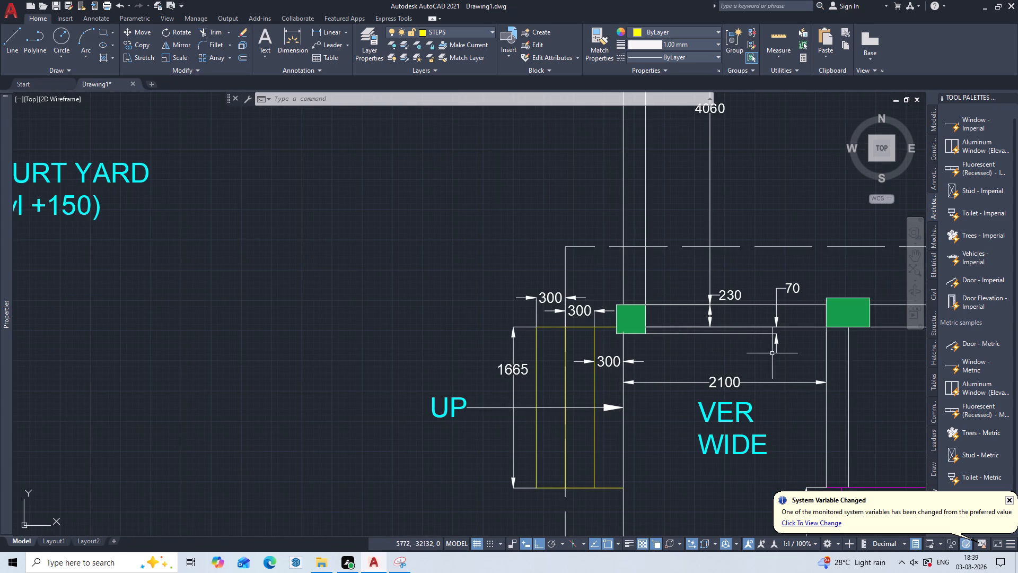
left_click(793, 288)
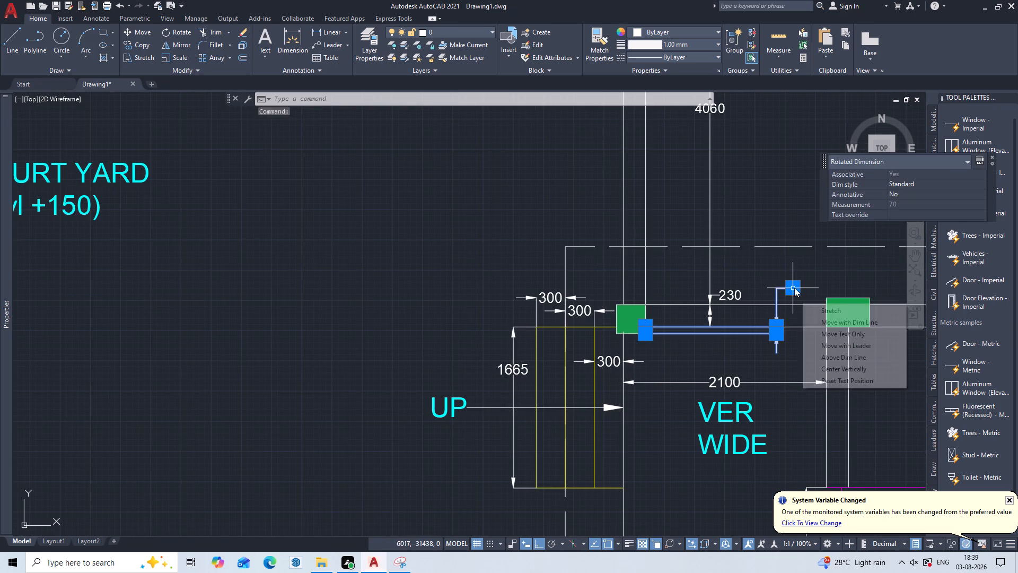
left_click(794, 288)
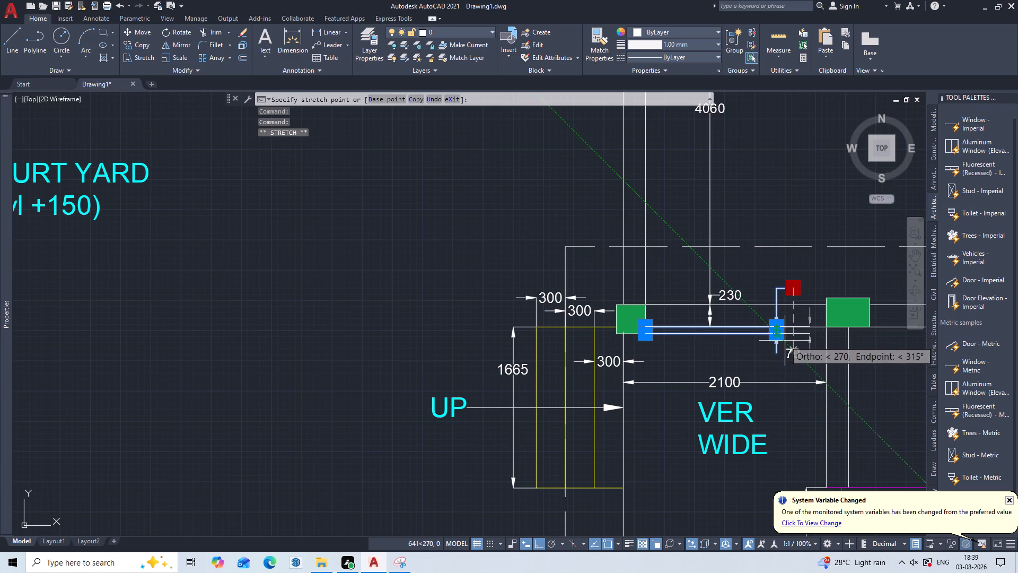
left_click(785, 341)
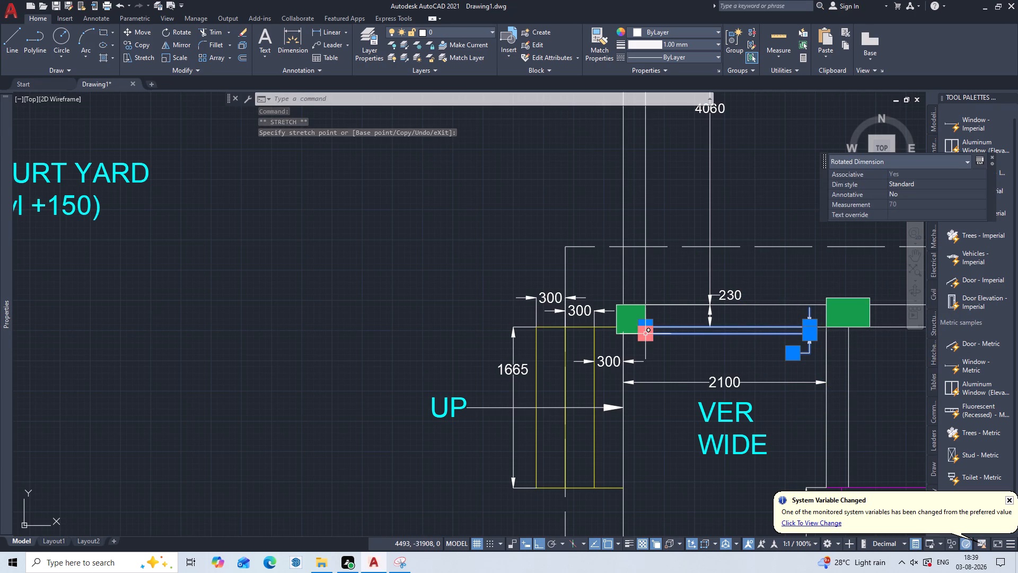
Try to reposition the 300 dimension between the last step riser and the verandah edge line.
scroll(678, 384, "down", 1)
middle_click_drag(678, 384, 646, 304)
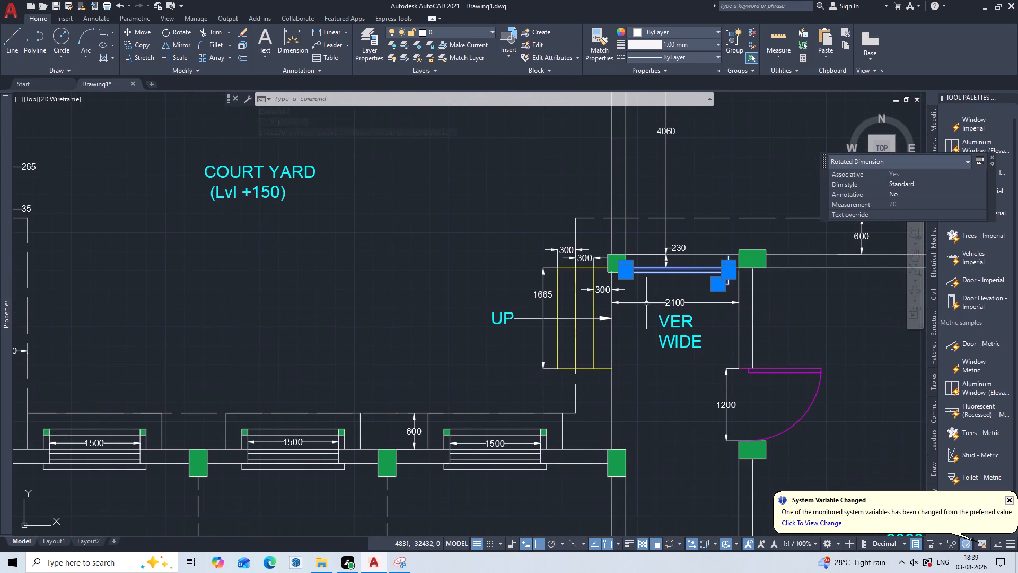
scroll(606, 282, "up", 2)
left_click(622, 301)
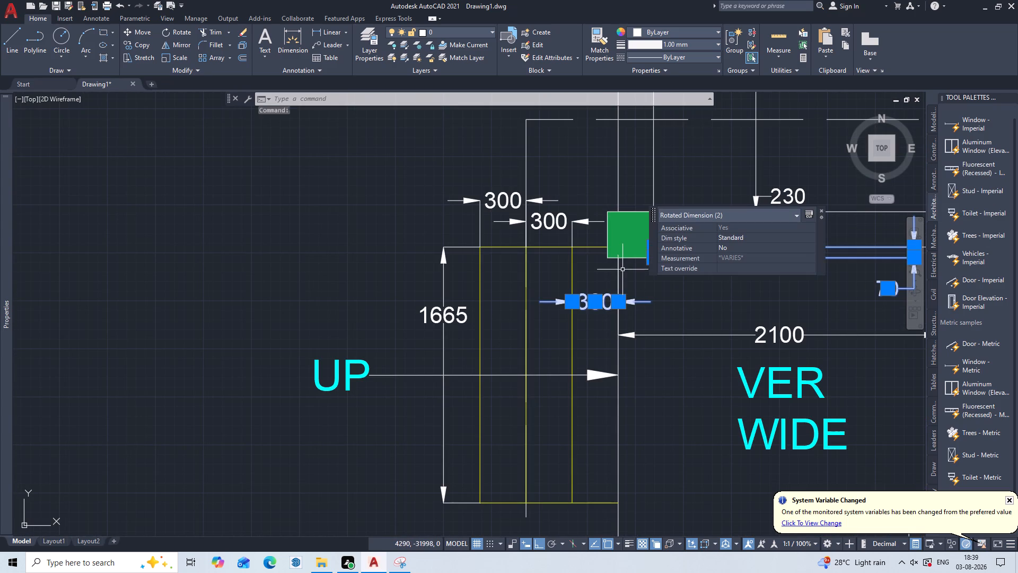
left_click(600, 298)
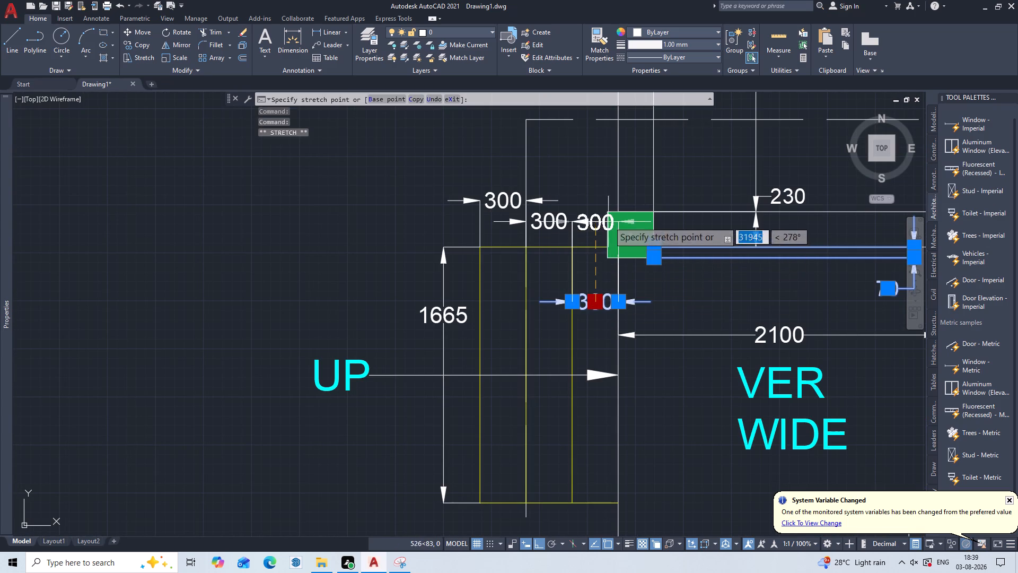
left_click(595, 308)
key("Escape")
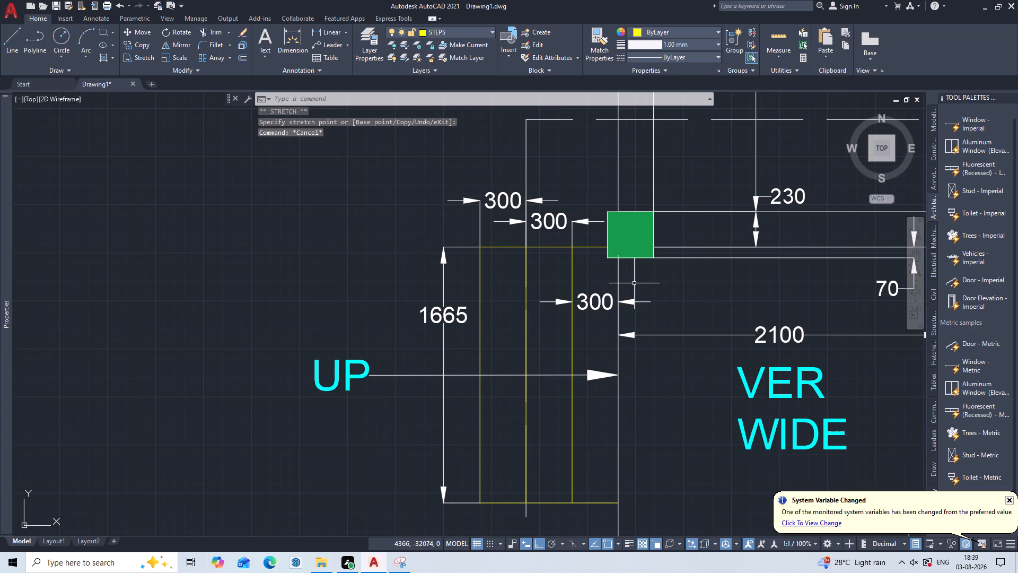
Select the verandah edge line with the 2100 dimension and examine where the line ends inside the green column.
left_click(628, 284)
double_click(618, 285)
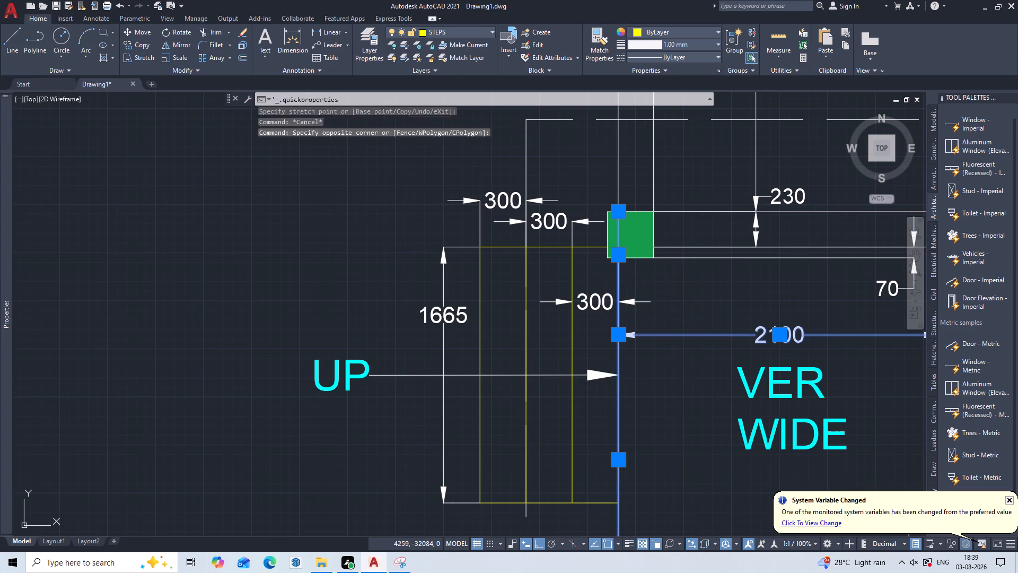
scroll(629, 285, "down", 1)
middle_click_drag(636, 289, 624, 225)
scroll(620, 222, "up", 1)
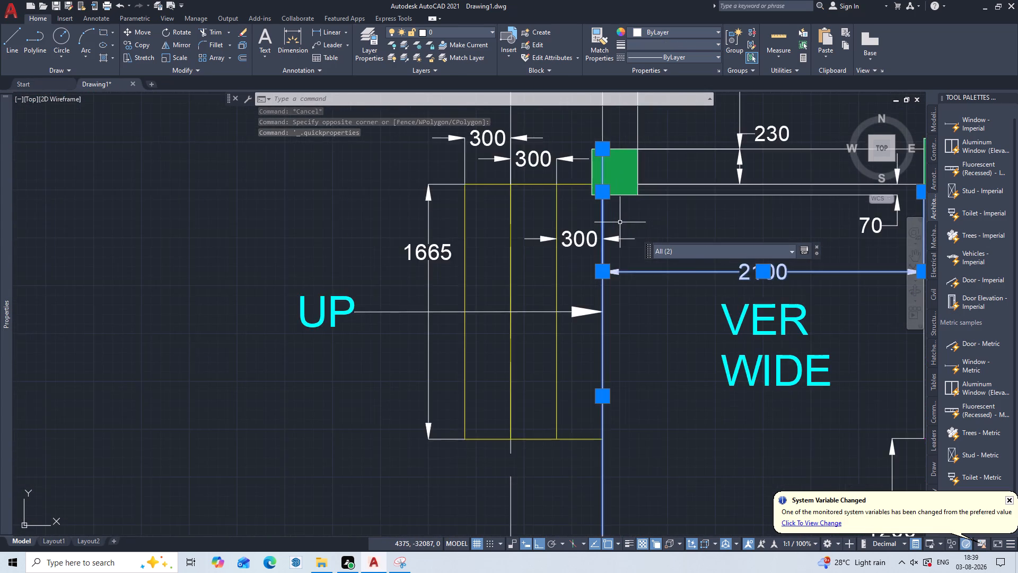
scroll(620, 222, "up", 2)
middle_click_drag(624, 227, 682, 355)
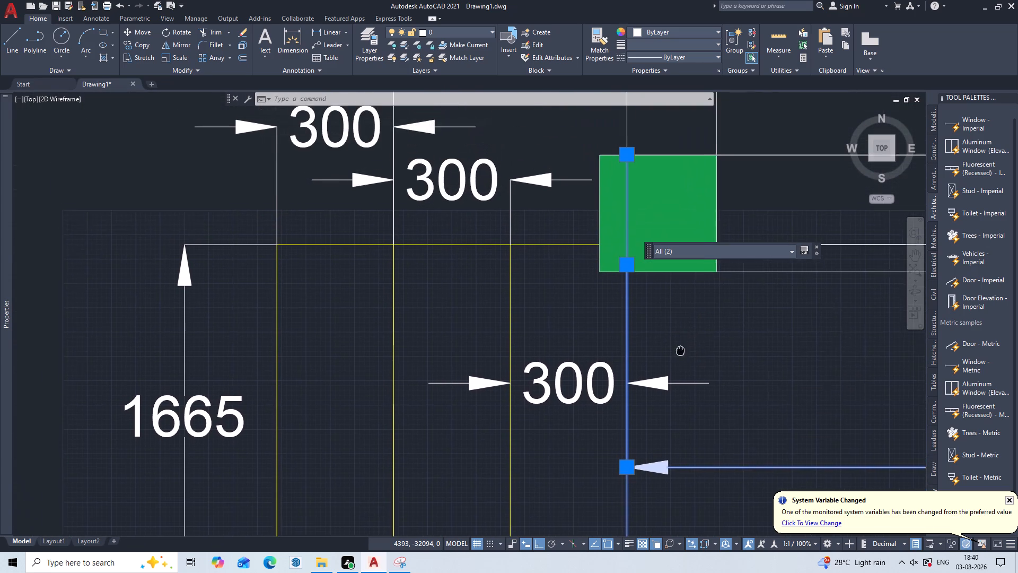
middle_click_drag(682, 355, 690, 365)
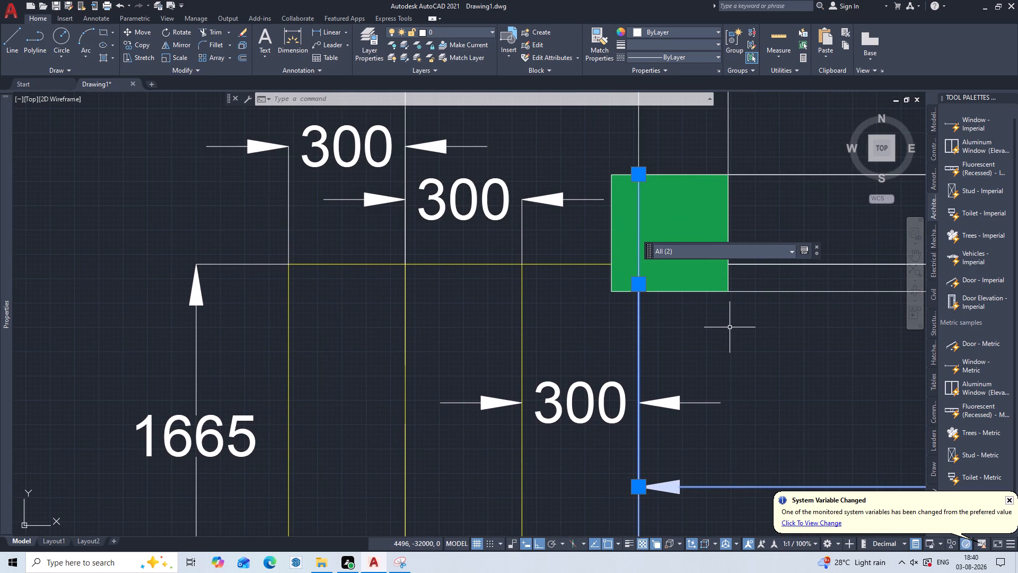
key("Escape")
key("Escape")
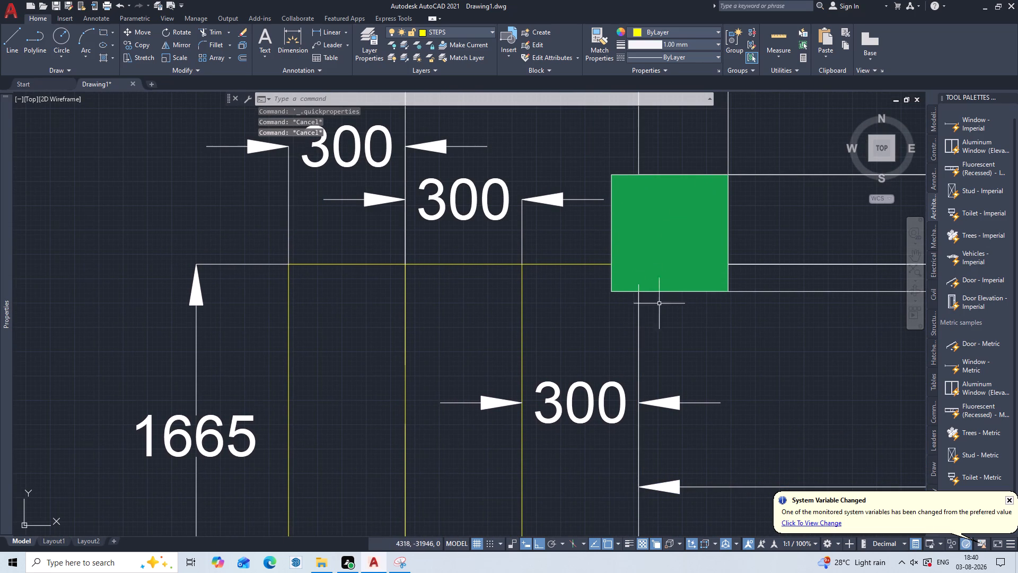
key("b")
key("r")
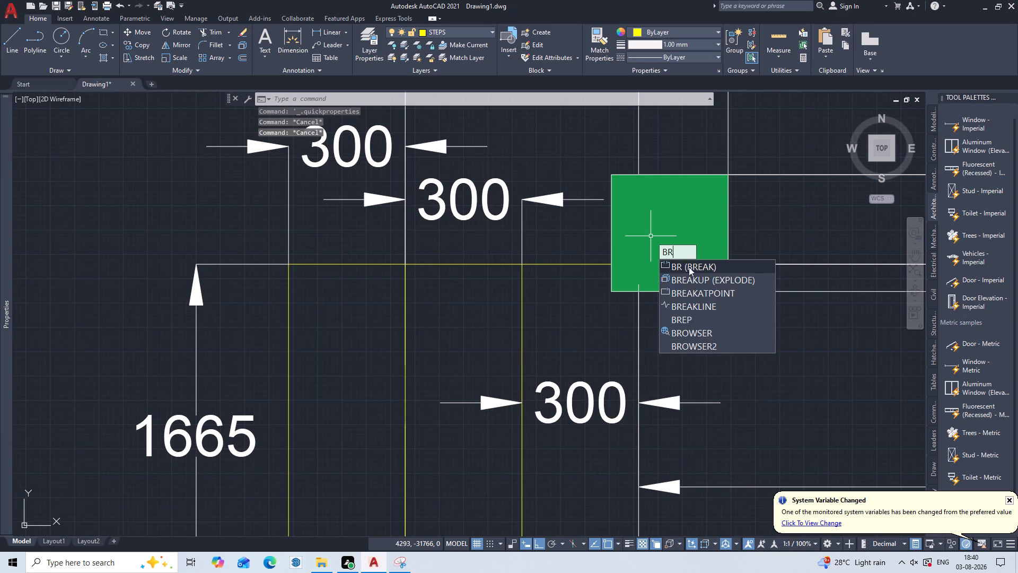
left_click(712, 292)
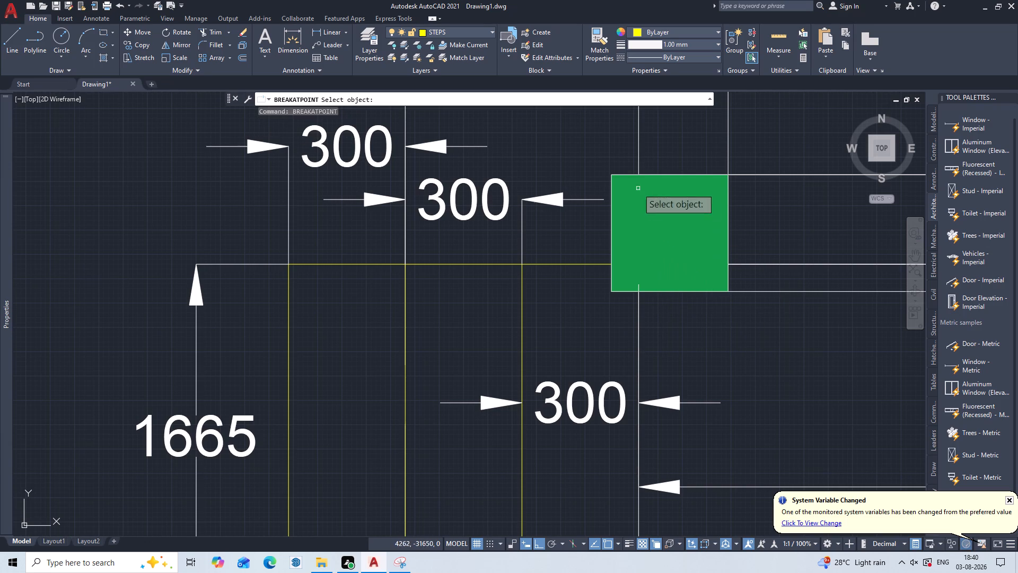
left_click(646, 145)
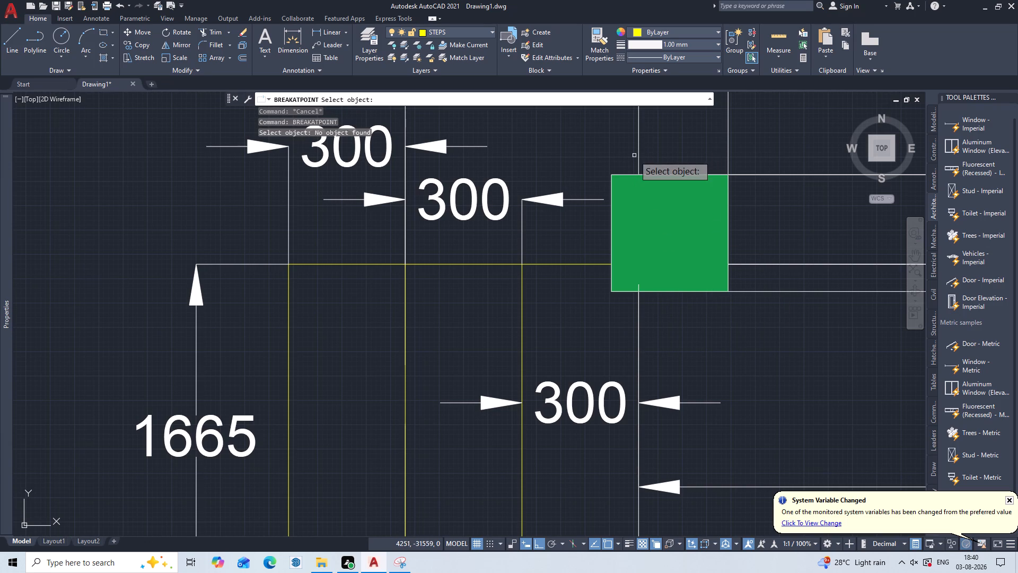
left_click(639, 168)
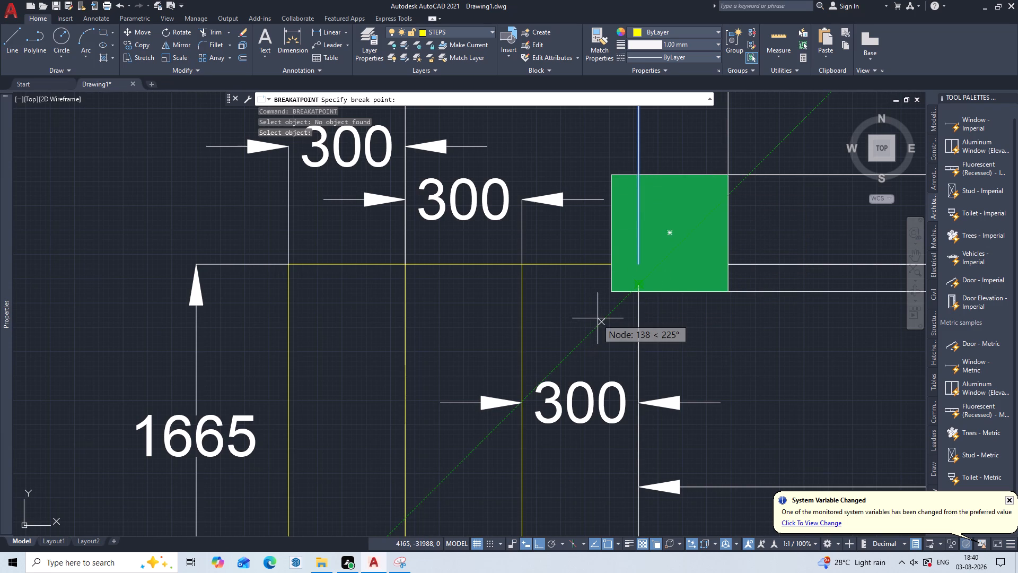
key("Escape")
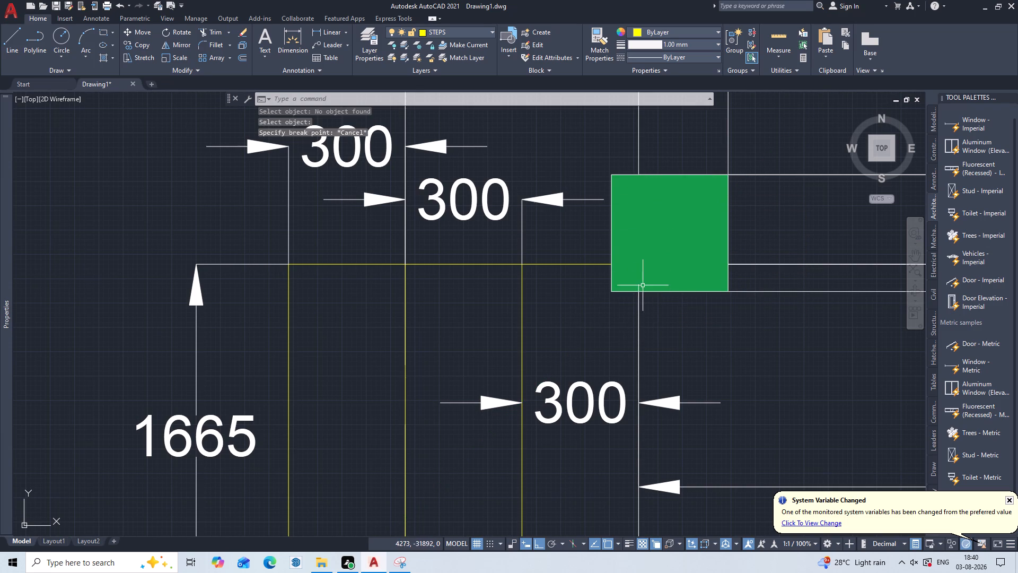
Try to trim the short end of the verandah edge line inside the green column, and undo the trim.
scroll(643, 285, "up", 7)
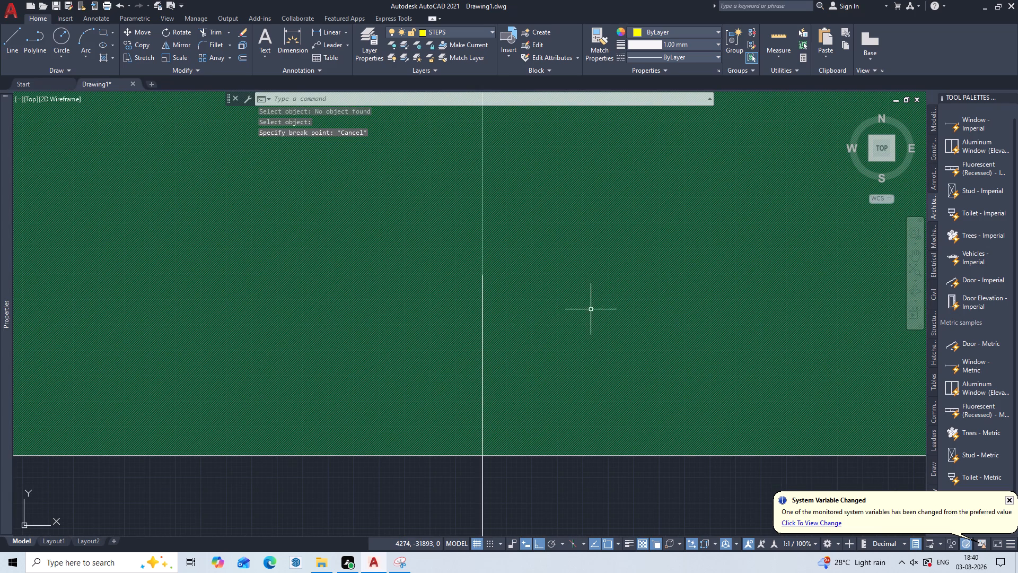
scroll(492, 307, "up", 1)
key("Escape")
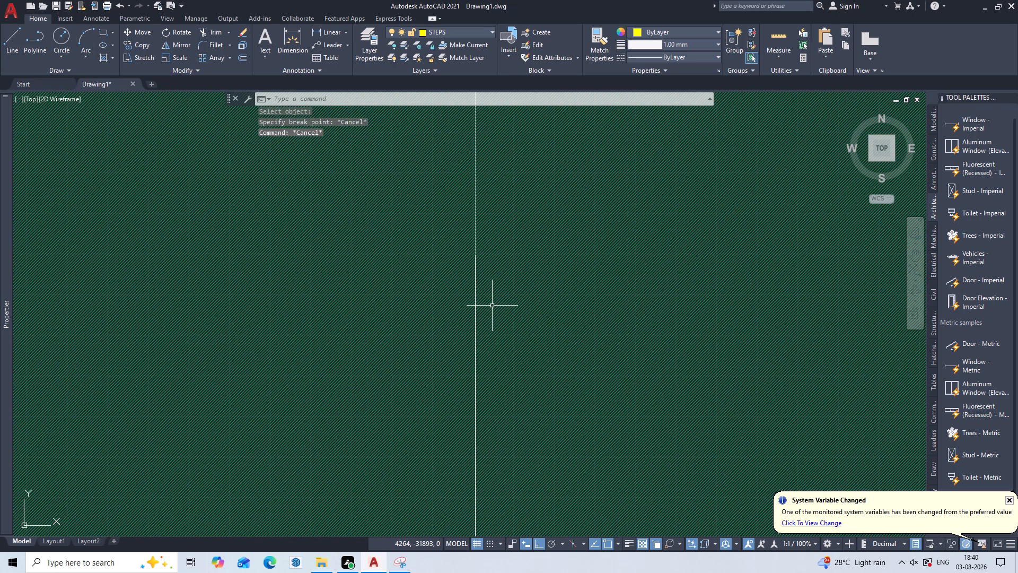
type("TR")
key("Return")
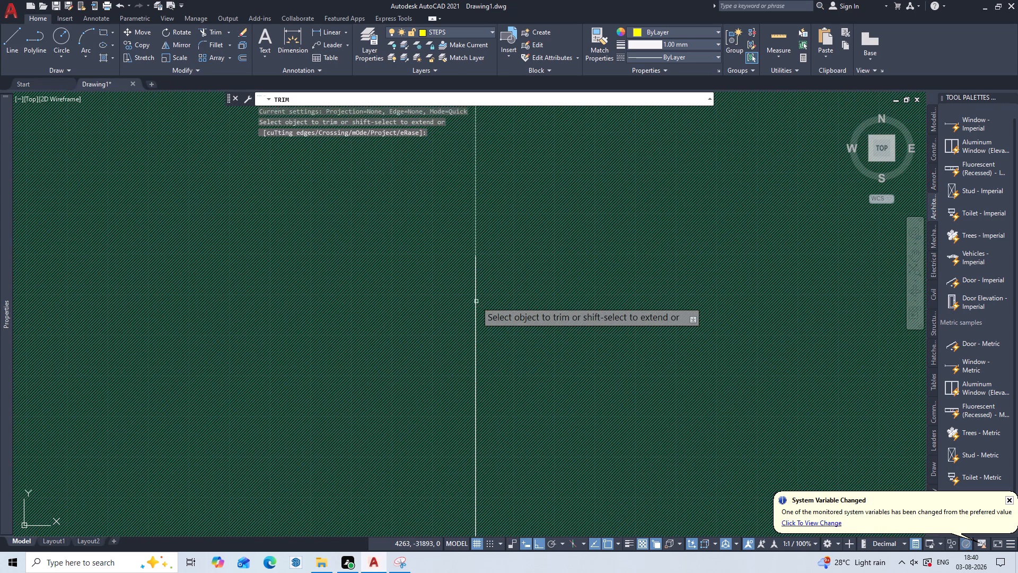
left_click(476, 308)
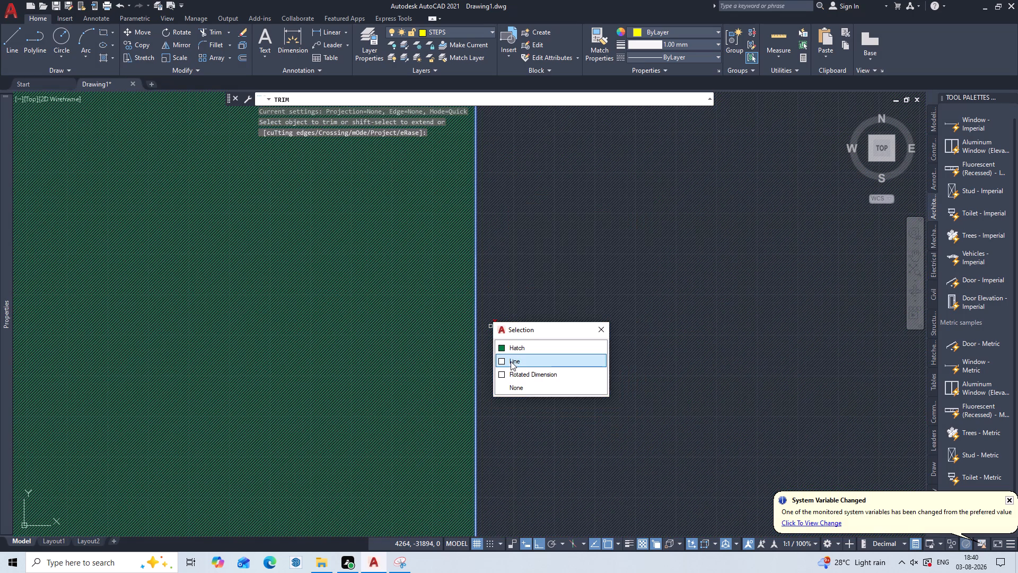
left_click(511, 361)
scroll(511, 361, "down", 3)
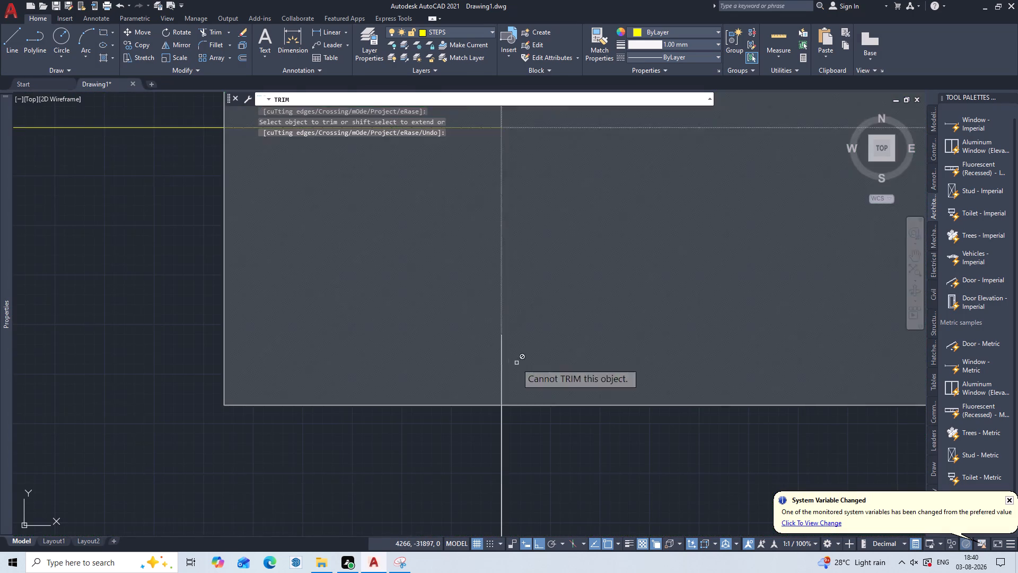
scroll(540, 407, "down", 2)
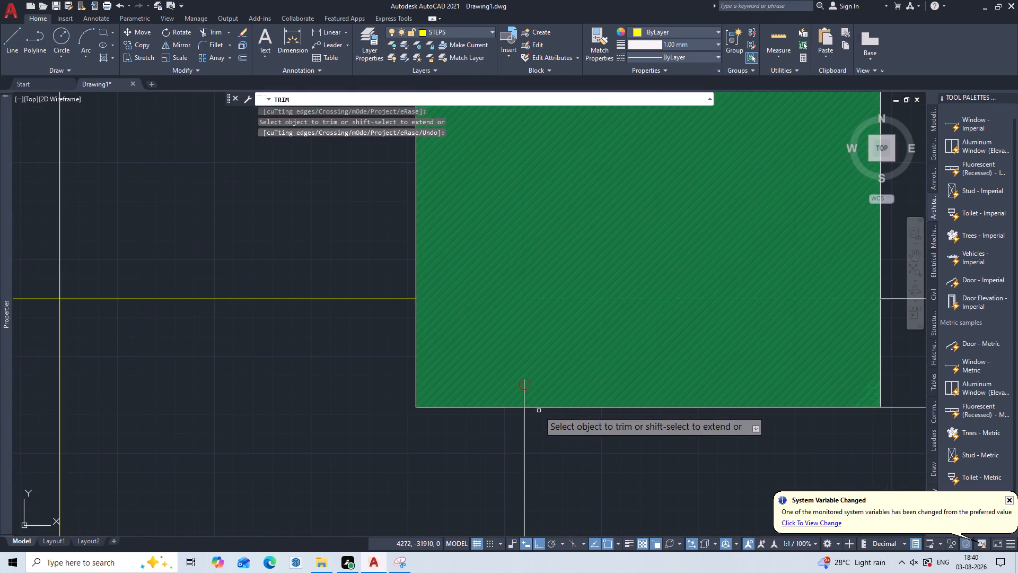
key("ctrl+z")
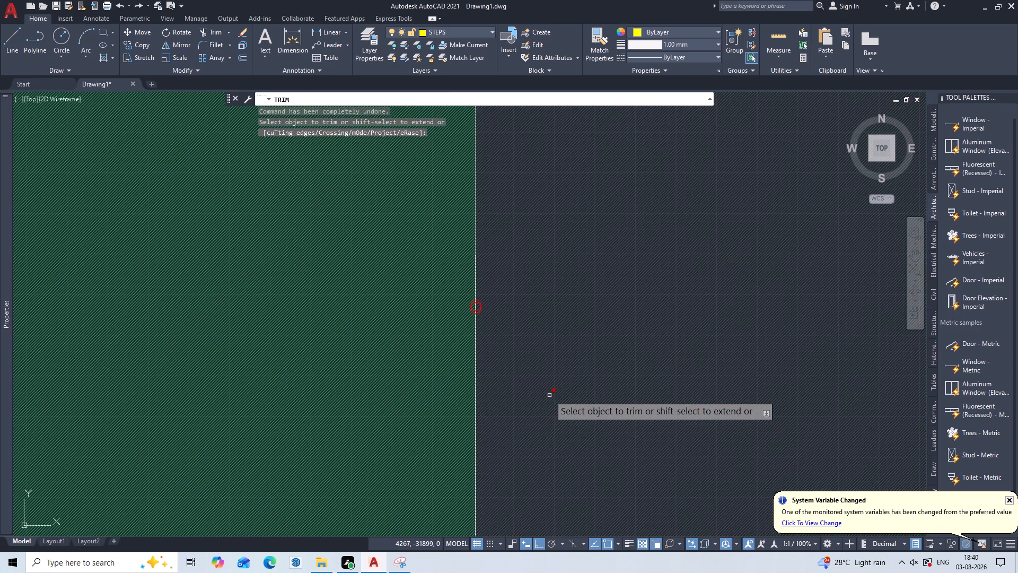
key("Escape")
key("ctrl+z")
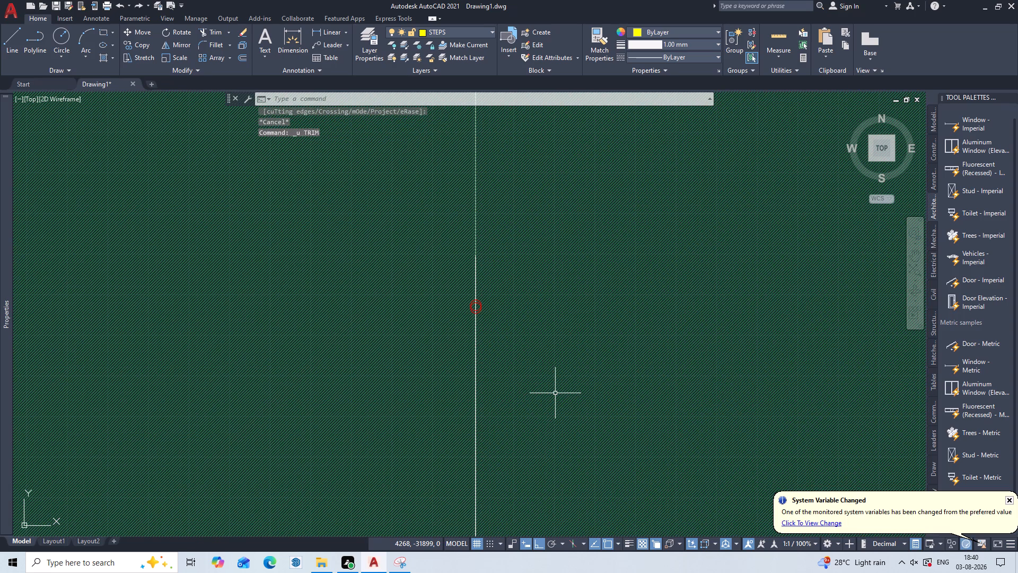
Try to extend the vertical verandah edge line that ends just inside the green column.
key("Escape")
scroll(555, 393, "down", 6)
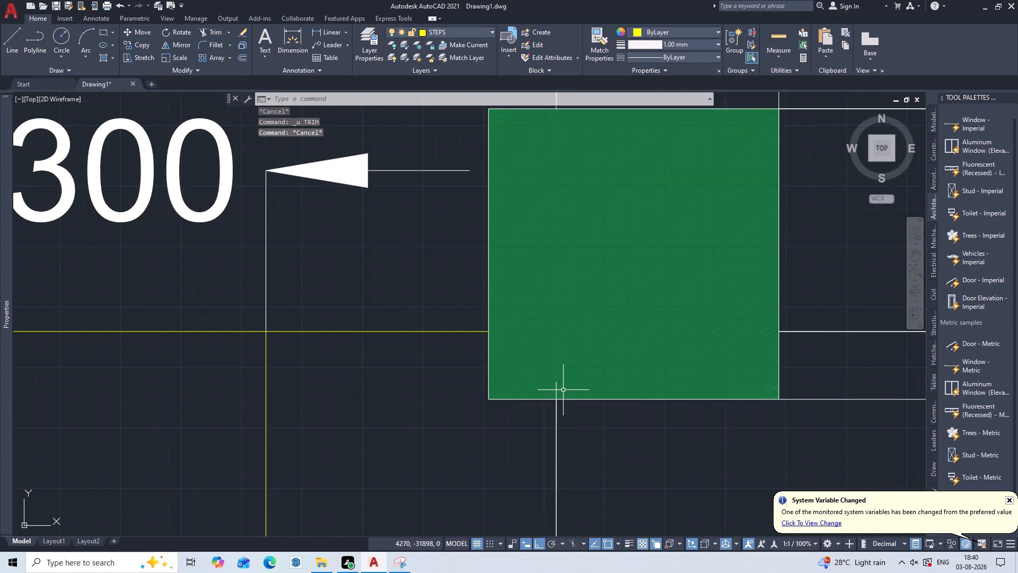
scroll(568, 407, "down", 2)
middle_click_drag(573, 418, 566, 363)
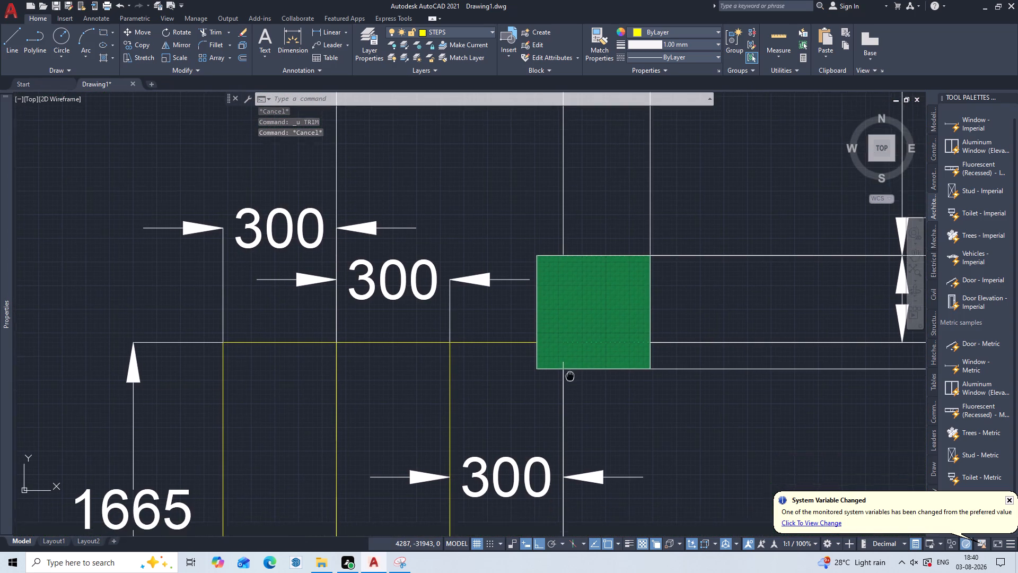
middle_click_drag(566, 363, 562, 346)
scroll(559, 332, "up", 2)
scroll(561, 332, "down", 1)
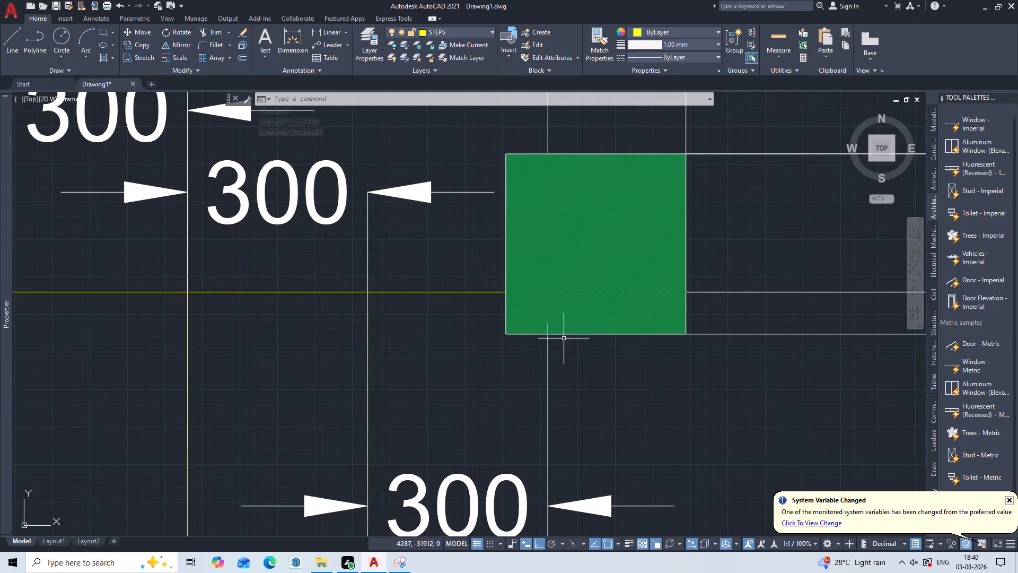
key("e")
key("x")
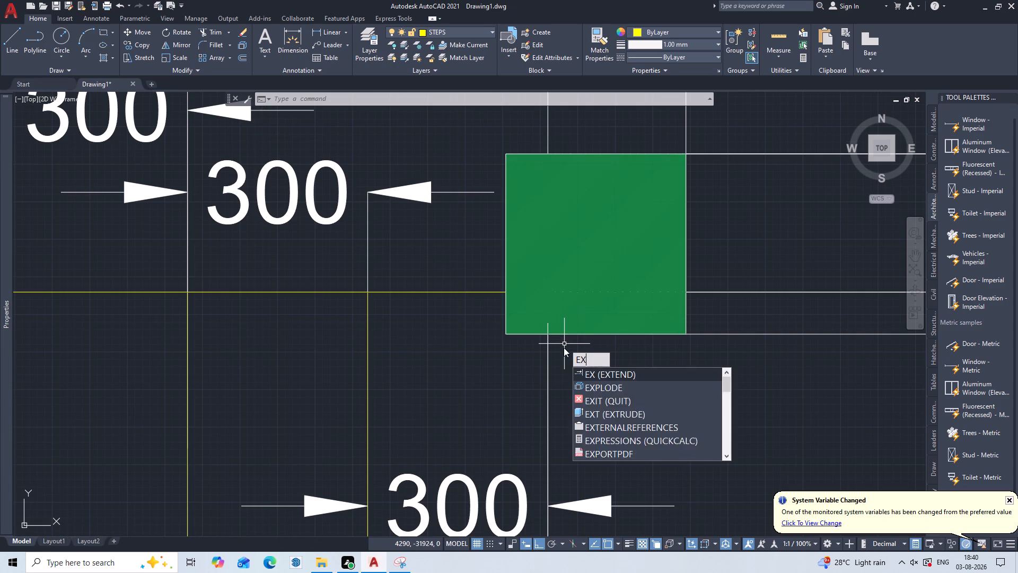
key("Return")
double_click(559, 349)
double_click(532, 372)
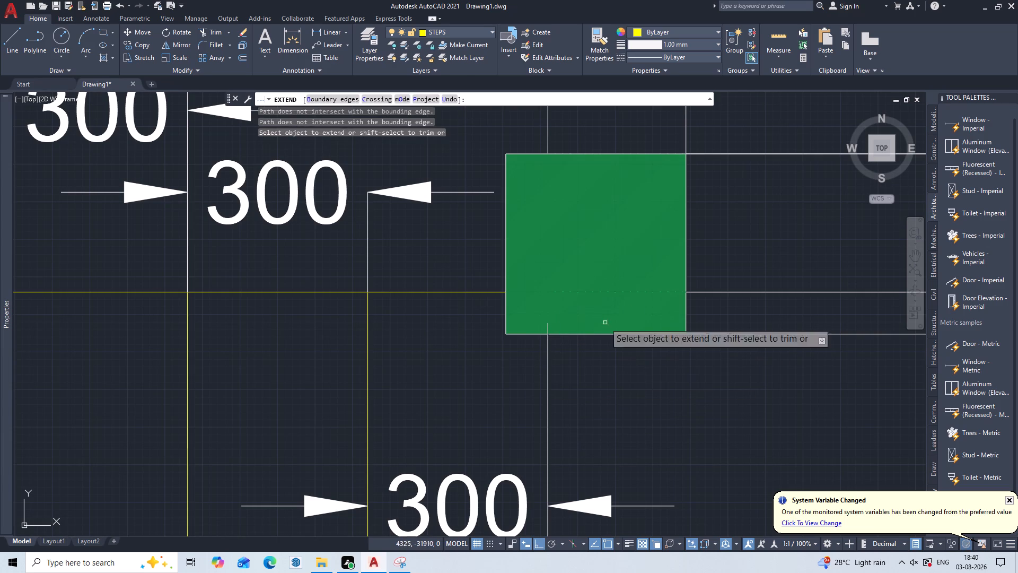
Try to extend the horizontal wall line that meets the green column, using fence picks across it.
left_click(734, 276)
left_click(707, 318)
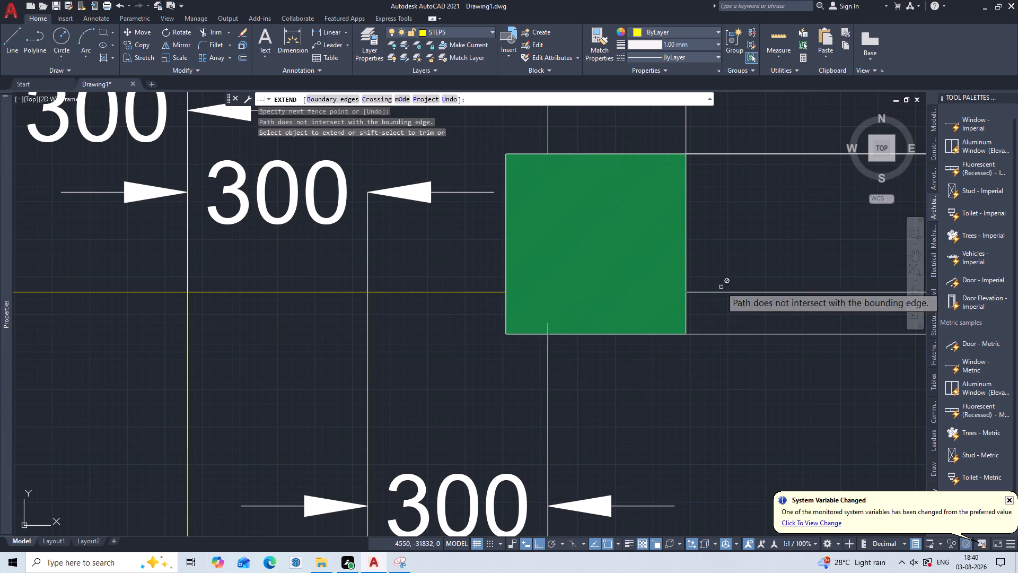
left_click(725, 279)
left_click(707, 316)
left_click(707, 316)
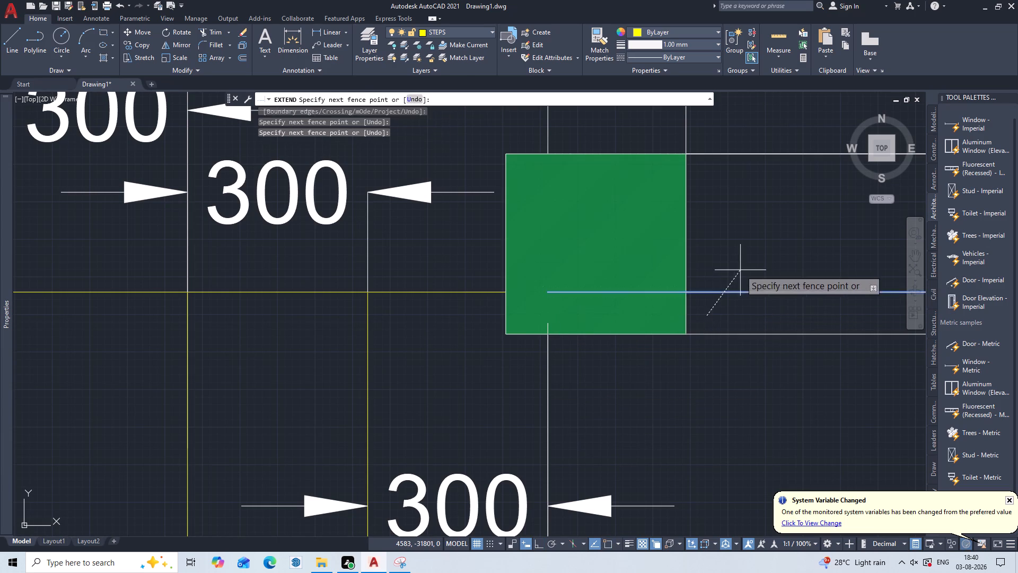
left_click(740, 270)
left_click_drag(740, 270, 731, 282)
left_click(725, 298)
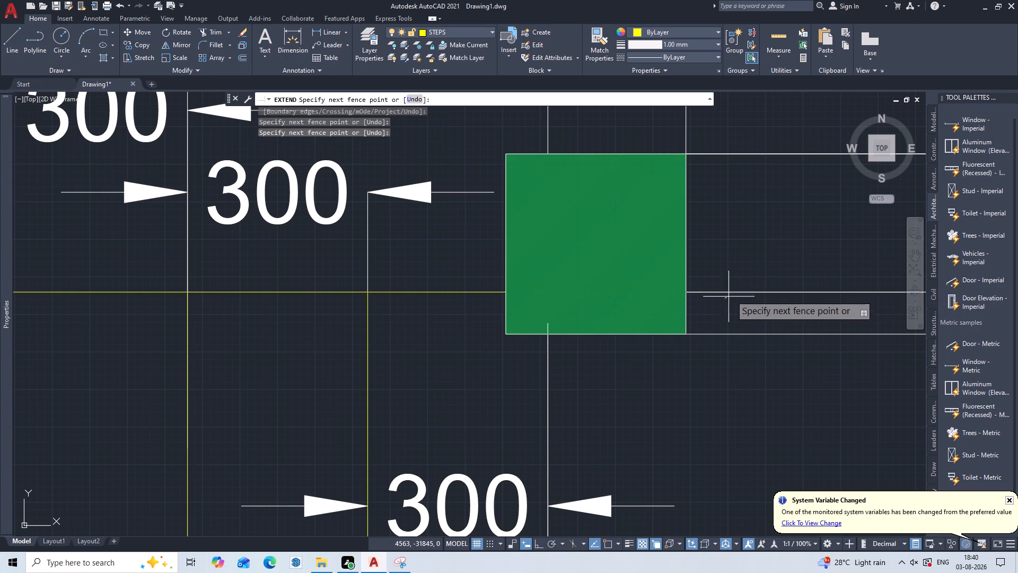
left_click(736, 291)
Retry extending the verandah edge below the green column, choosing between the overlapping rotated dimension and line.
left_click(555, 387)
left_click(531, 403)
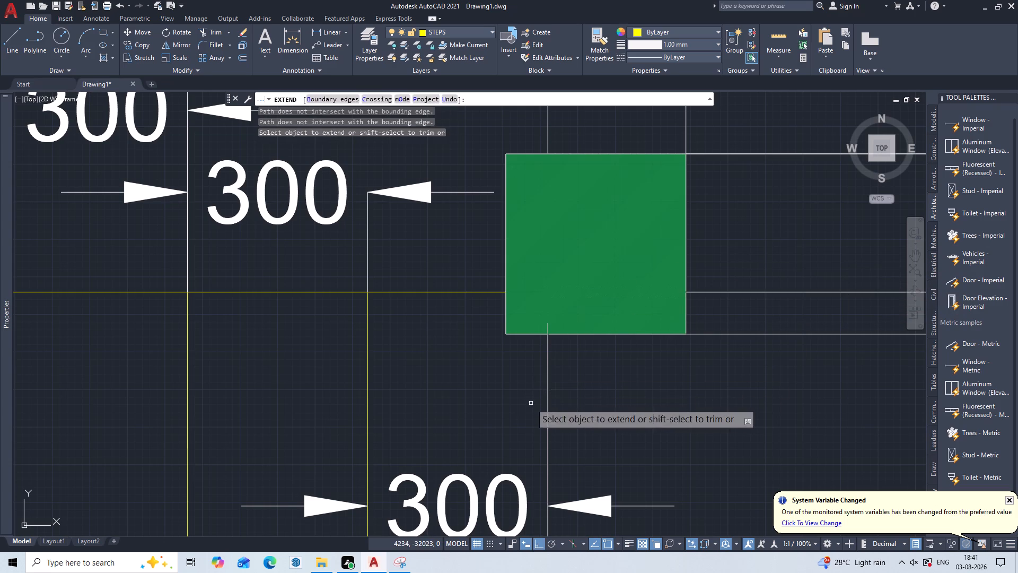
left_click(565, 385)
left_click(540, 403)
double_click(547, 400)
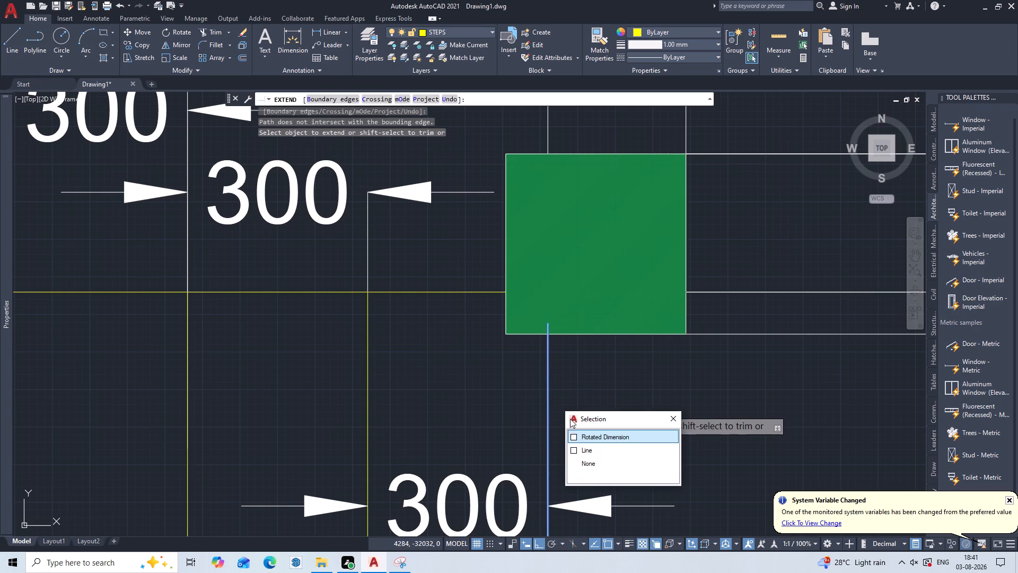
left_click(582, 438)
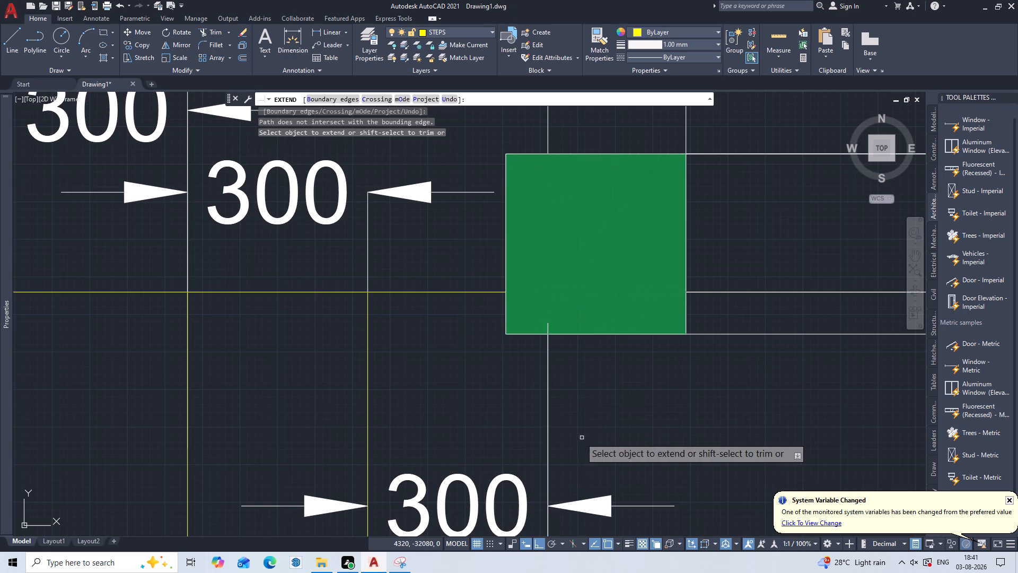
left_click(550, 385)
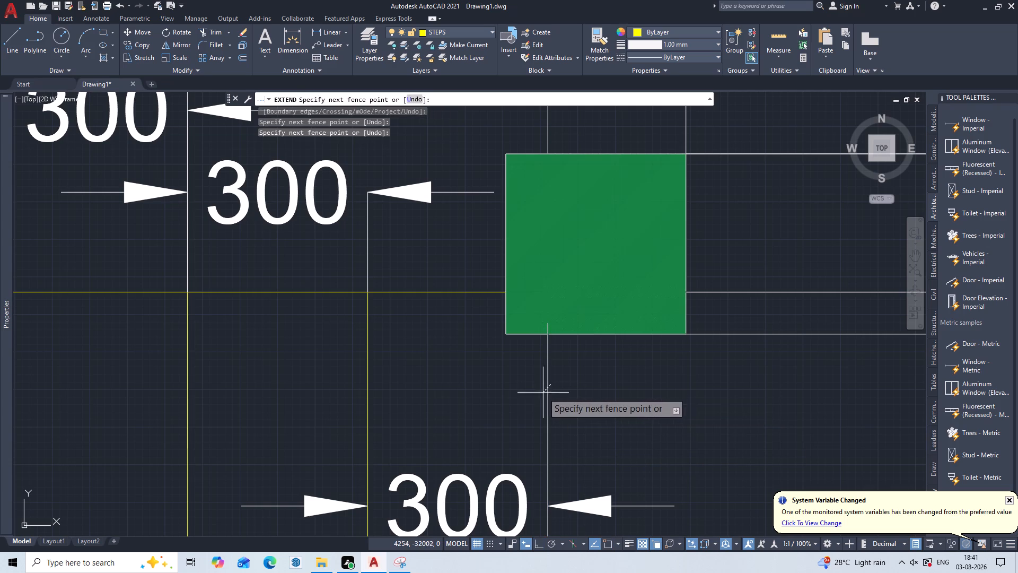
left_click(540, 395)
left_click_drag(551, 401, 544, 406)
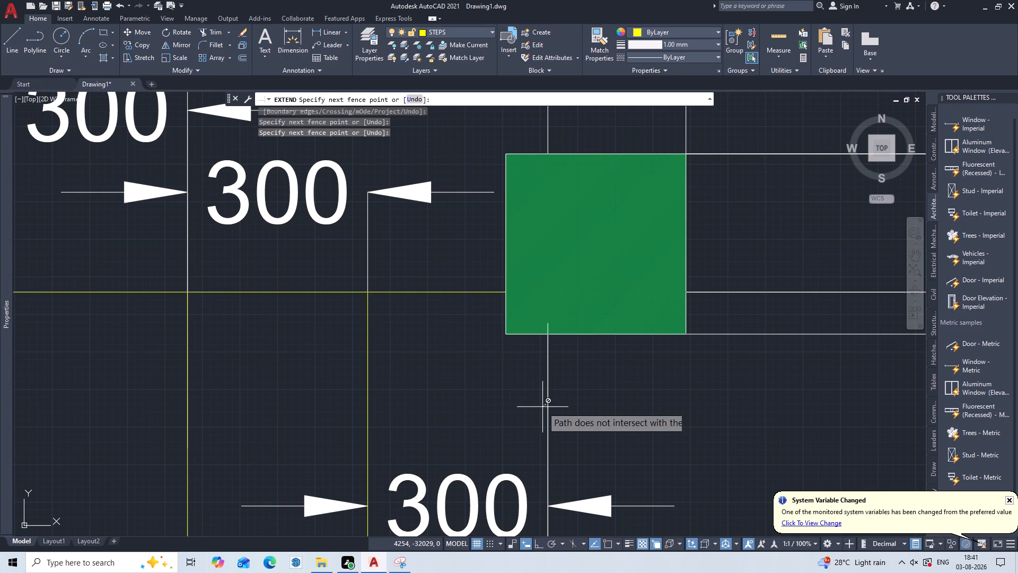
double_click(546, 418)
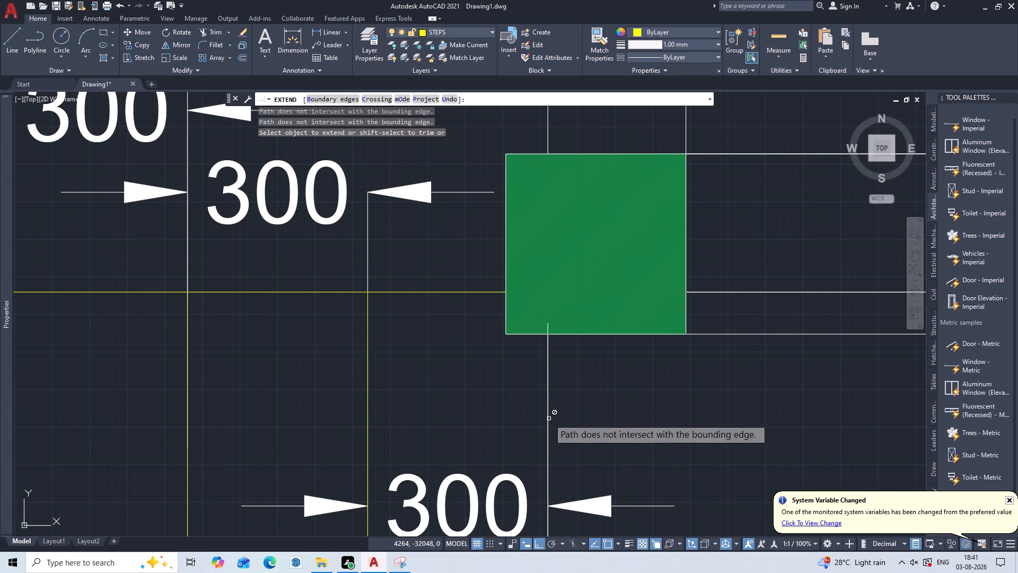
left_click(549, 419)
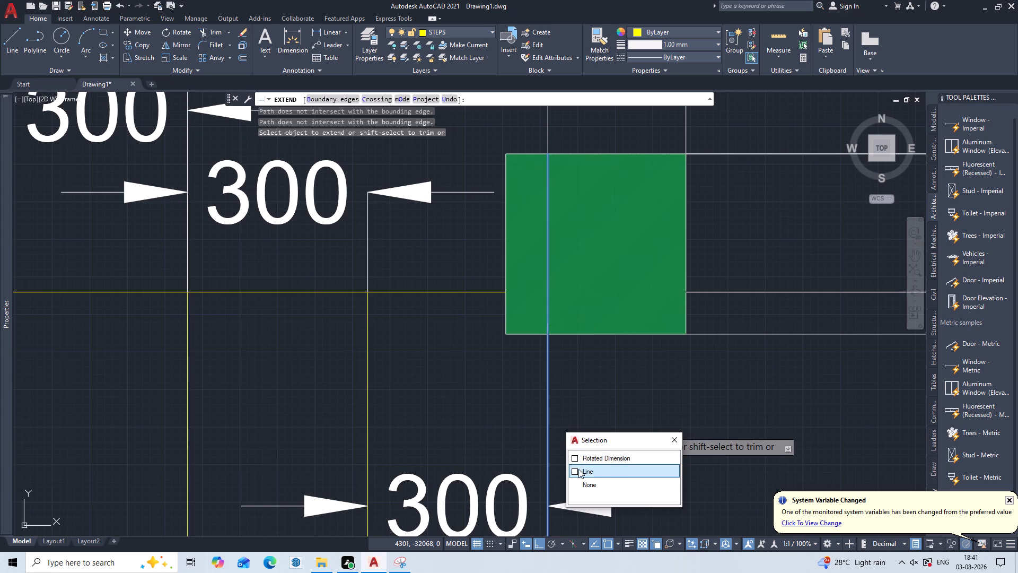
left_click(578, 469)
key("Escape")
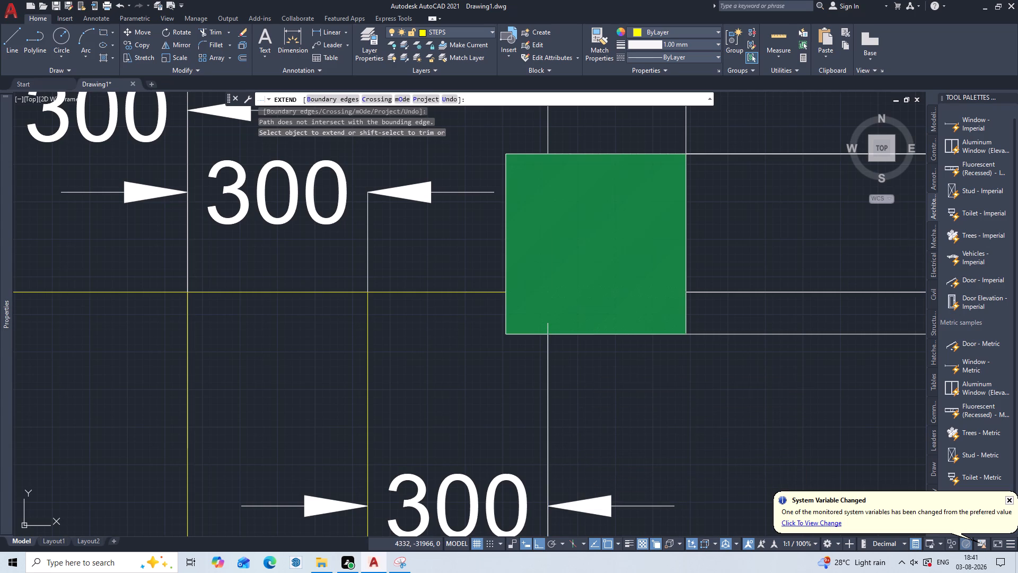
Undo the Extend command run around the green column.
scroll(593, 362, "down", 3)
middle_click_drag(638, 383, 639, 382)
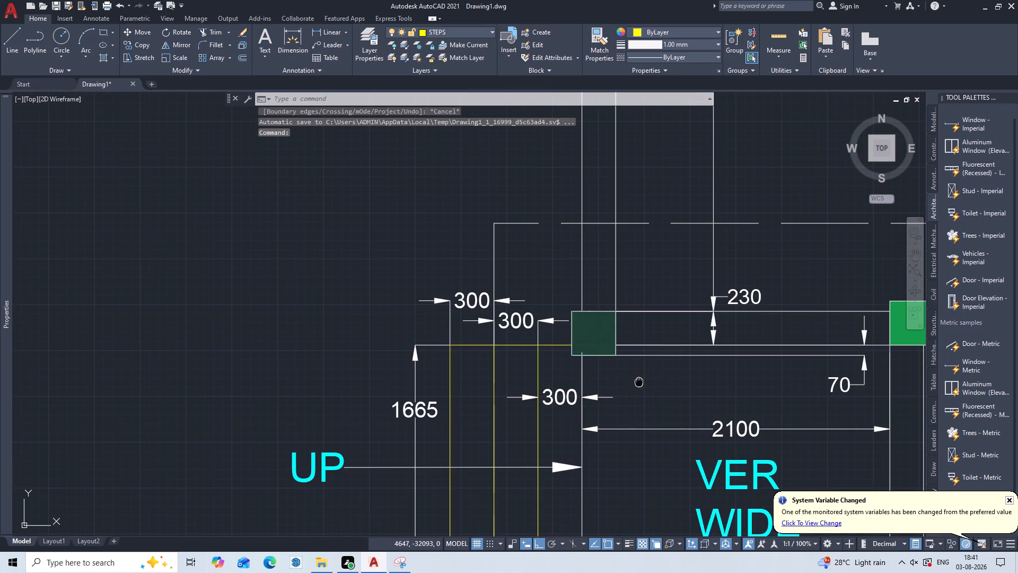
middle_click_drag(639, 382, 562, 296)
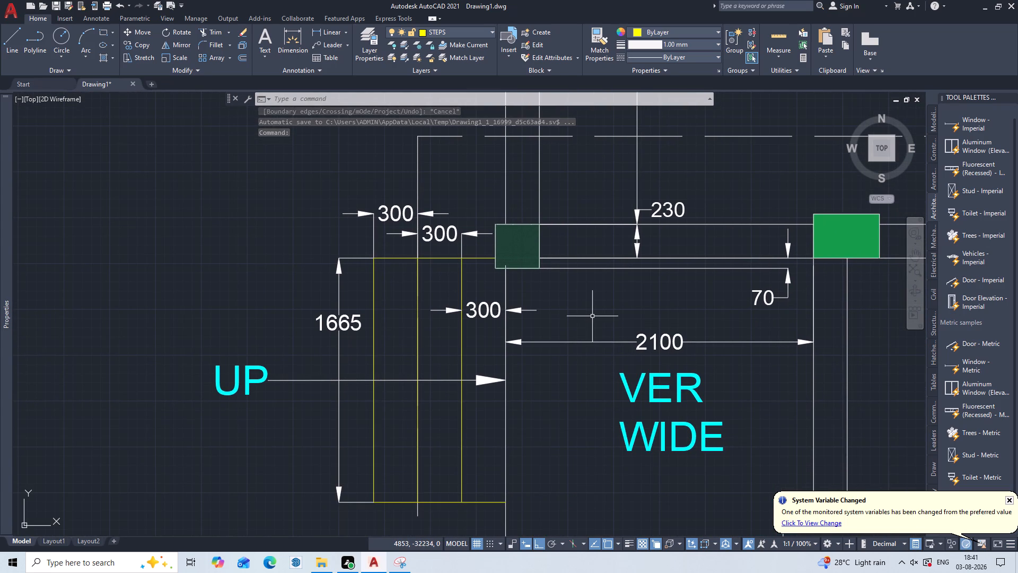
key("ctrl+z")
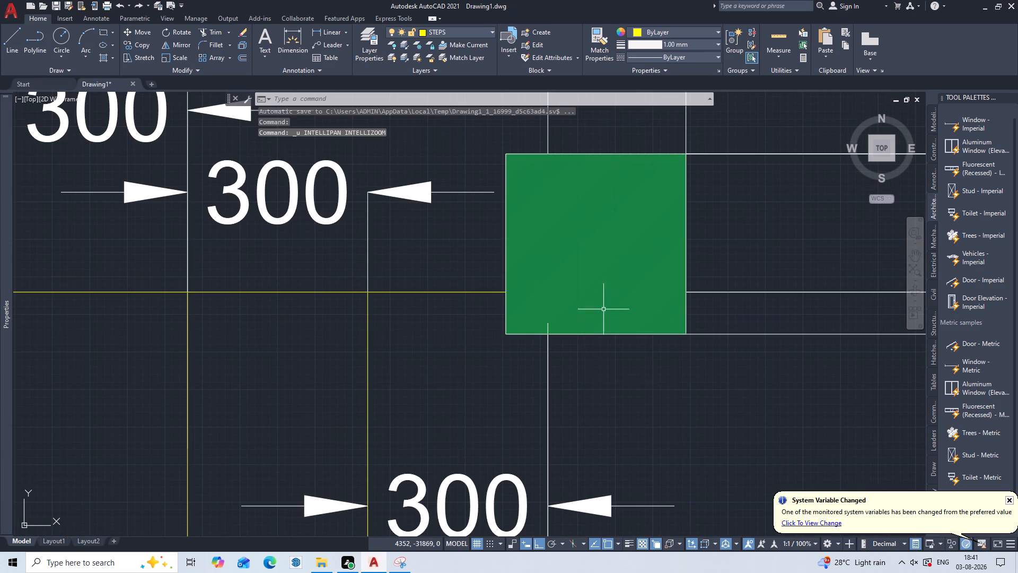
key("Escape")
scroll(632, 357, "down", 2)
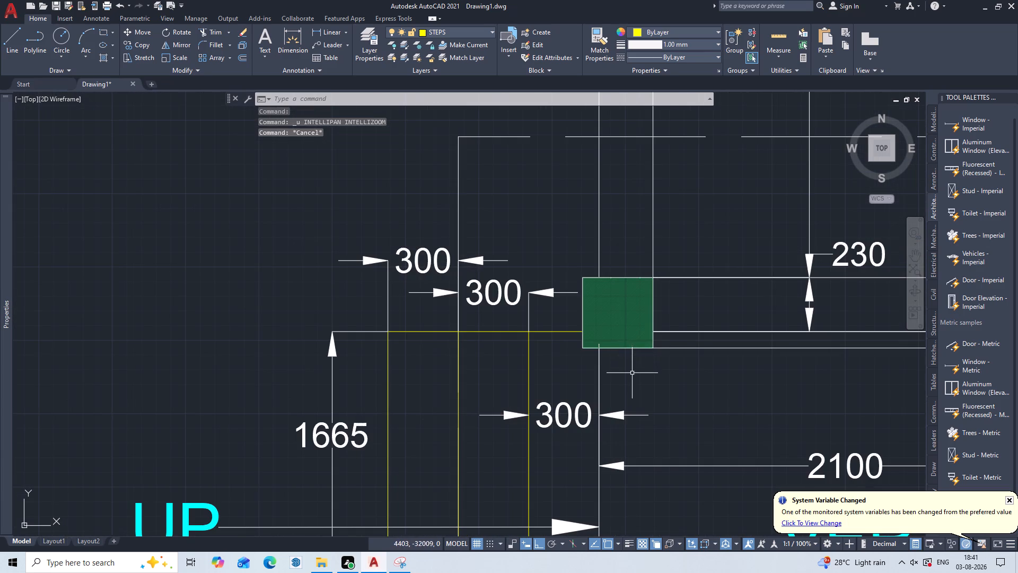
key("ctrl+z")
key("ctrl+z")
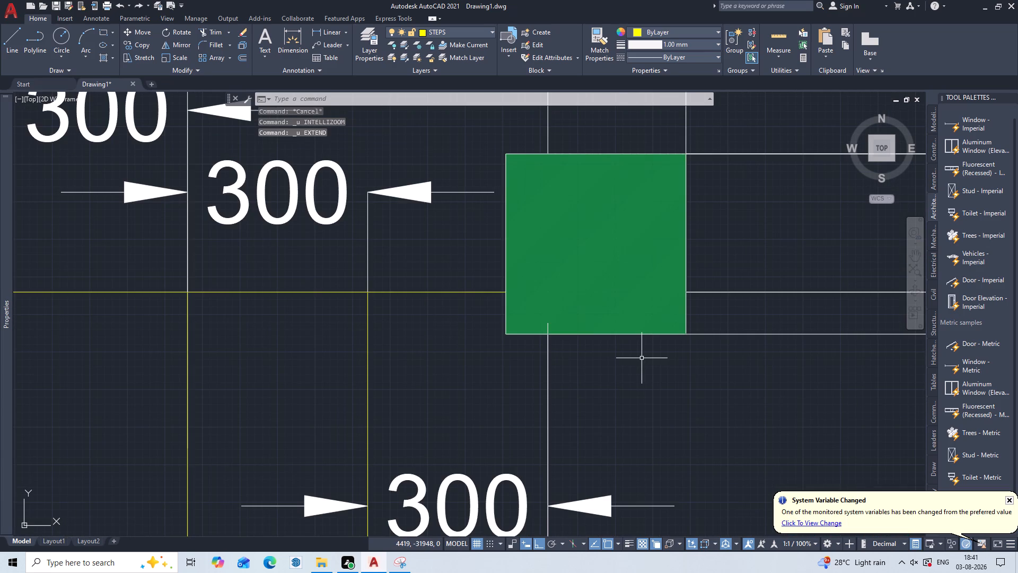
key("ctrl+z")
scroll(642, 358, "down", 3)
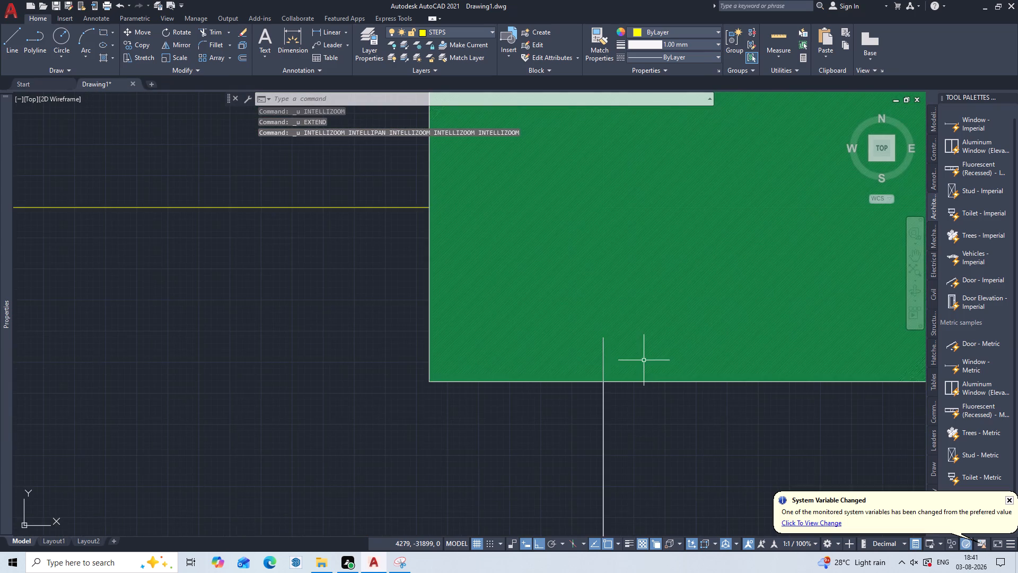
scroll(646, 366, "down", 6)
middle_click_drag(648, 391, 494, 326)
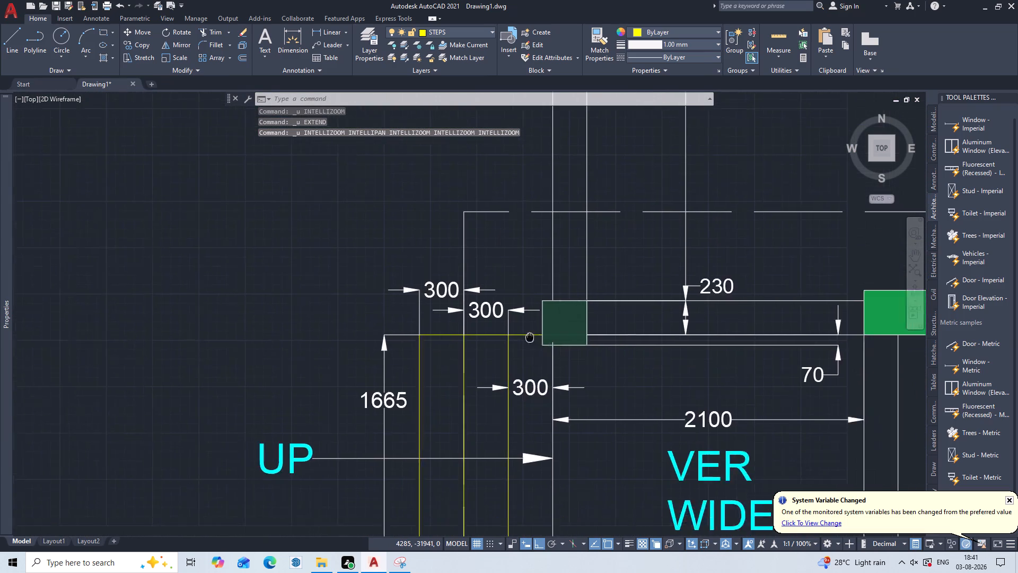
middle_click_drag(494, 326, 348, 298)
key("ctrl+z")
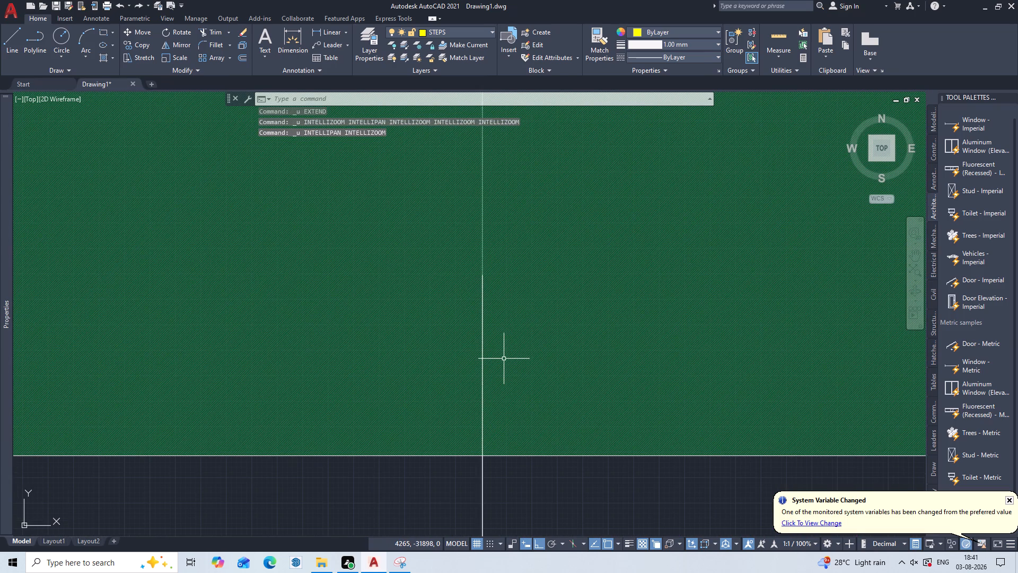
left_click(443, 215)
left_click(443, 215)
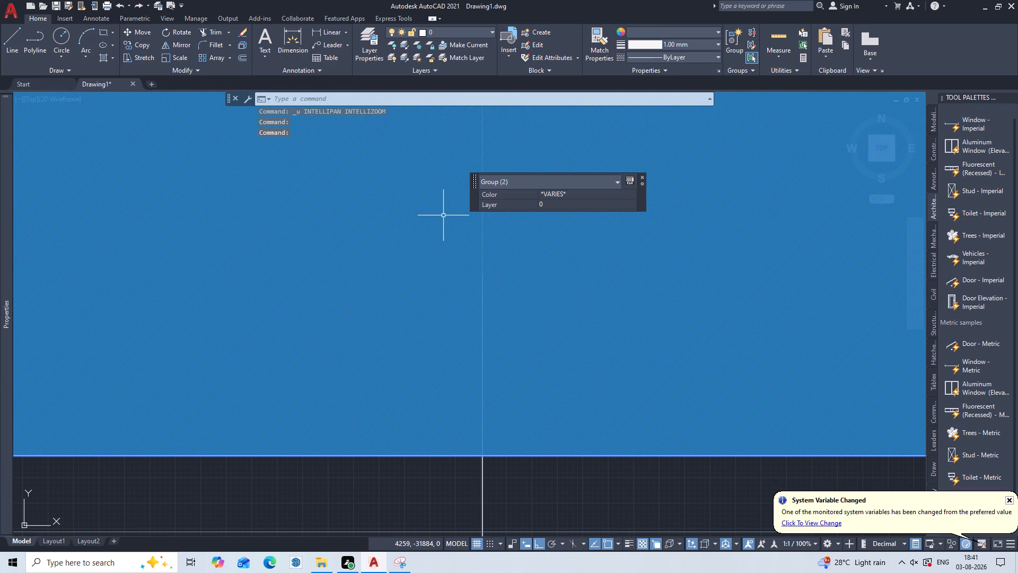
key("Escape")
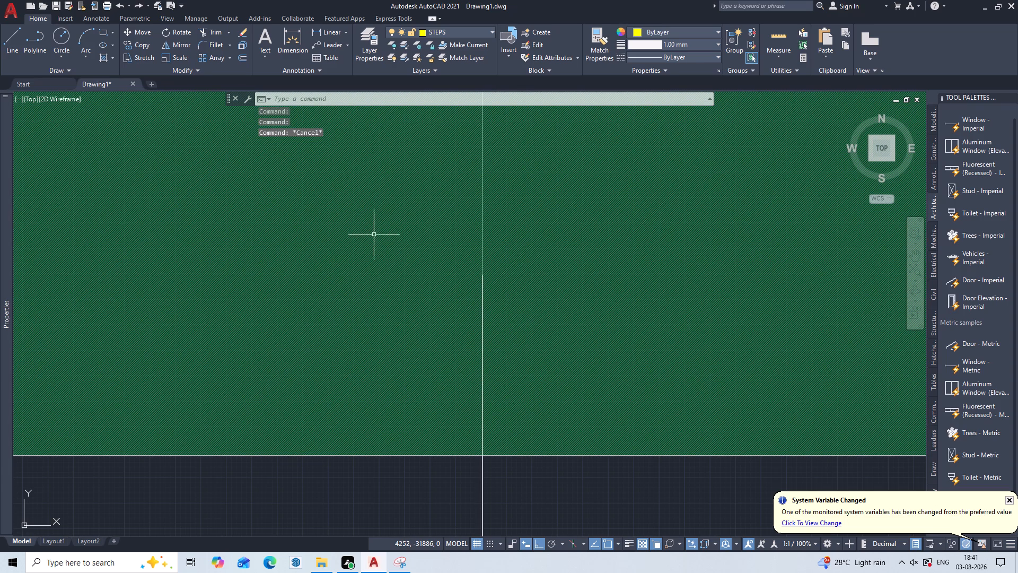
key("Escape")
Undo the most recent Break at Point operation.
key("ctrl+z")
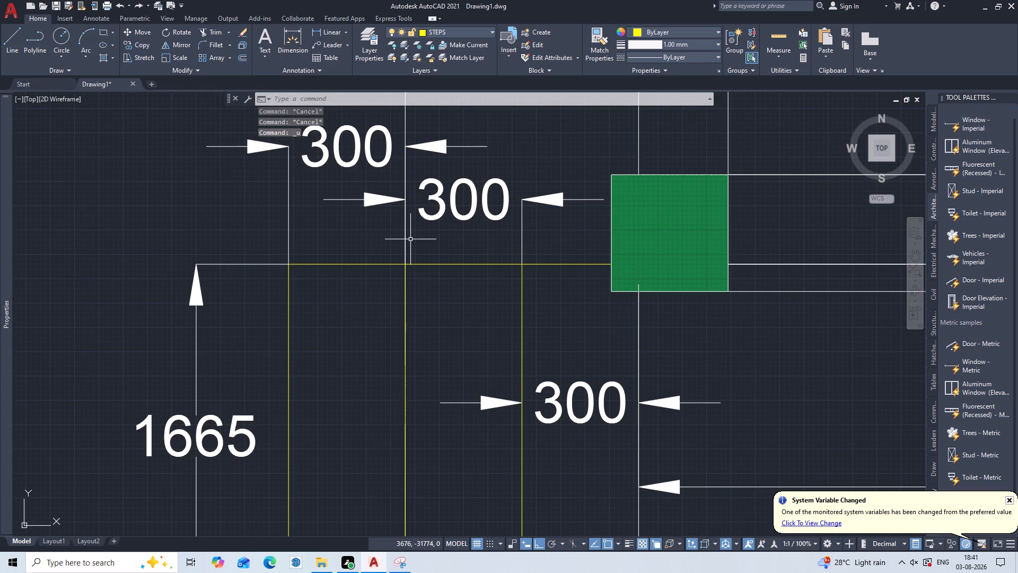
key("ctrl+z")
Undo the recent grip edits, including the move of the 70 dimension, and the trim made before them.
scroll(410, 239, "down", 2)
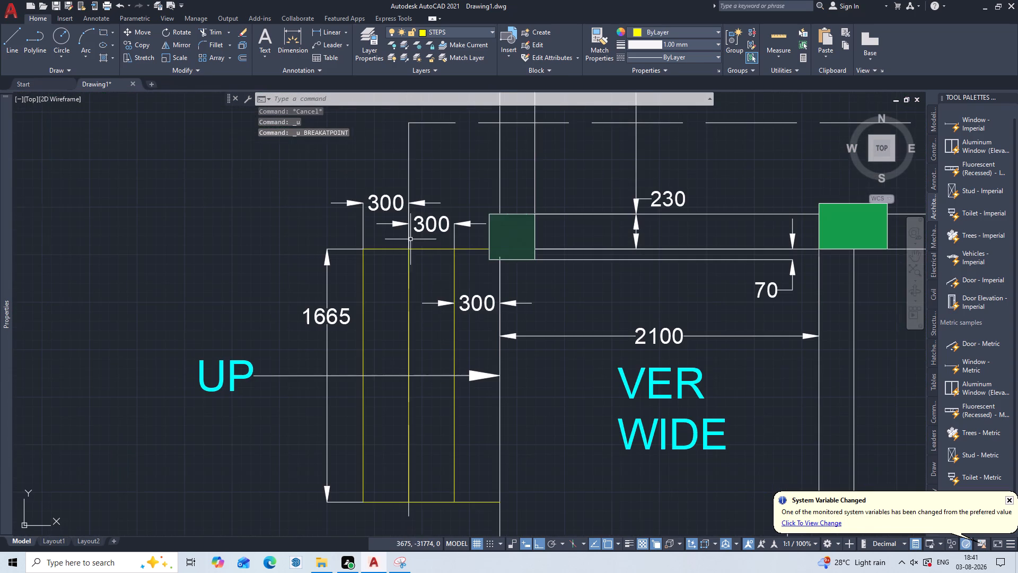
scroll(525, 314, "down", 1)
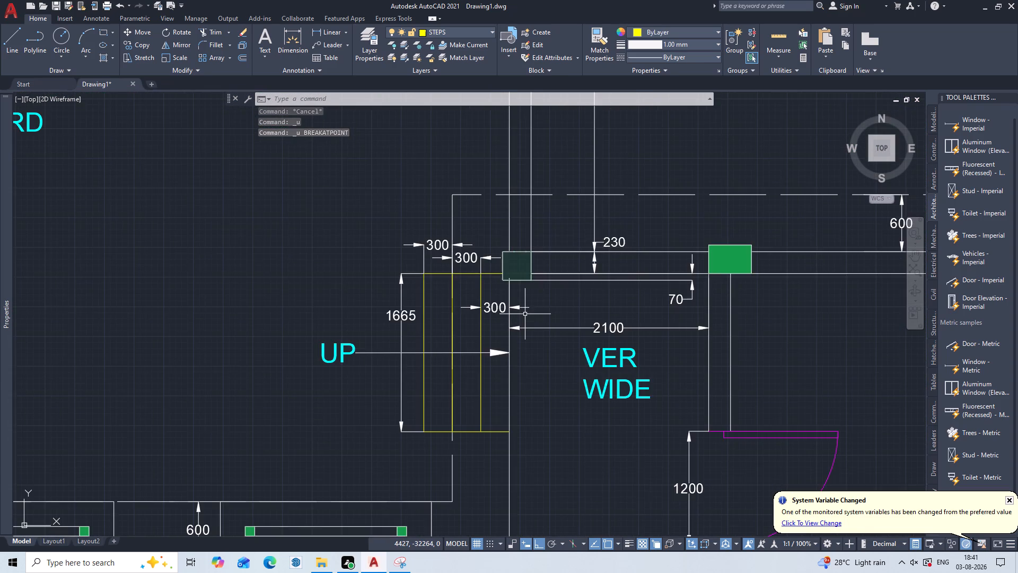
key("ctrl+z")
key("ctrl+z")
key("ctrl+z")
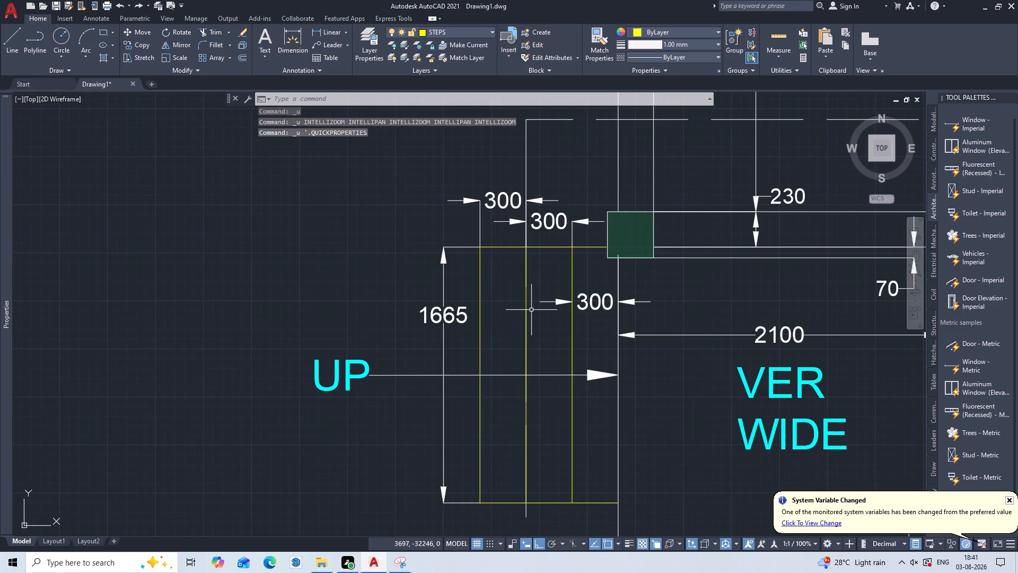
key("ctrl+z")
key("ctrl+z")
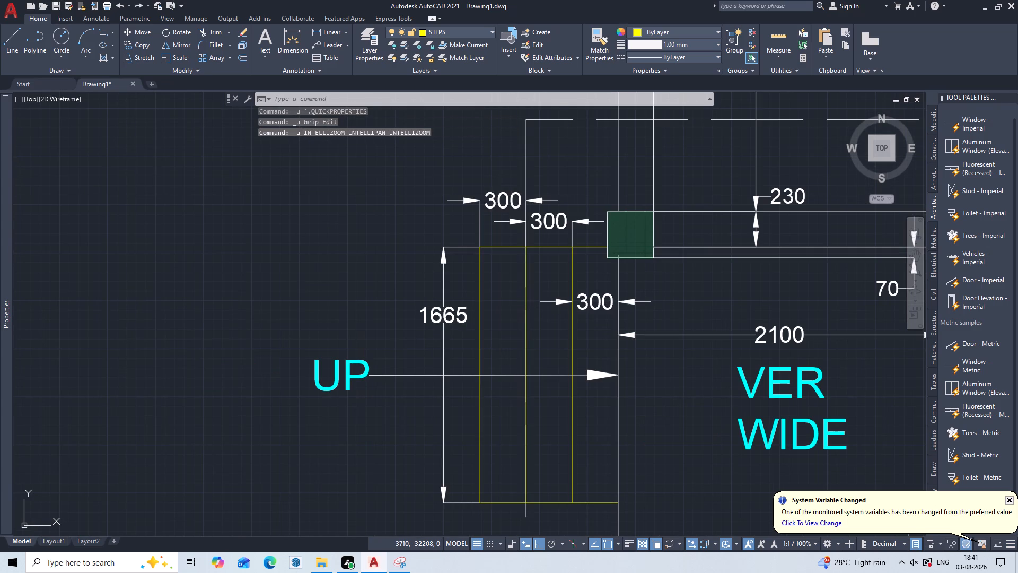
key("ctrl+z")
key("ctrl+z")
key("ctrl+z")
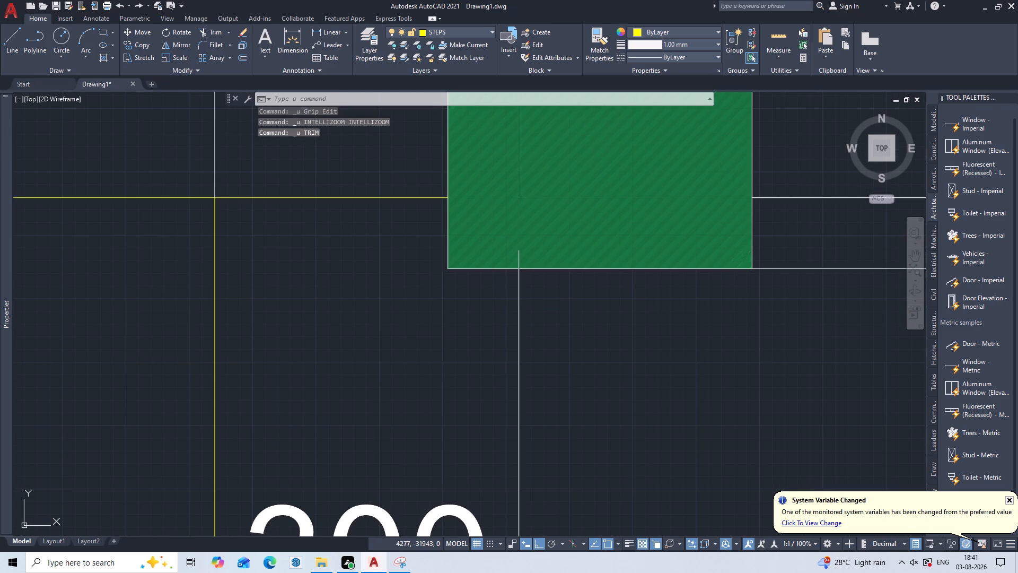
Undo the property match on the line along the top of the steps and the Break at Point before it.
scroll(540, 296, "down", 5)
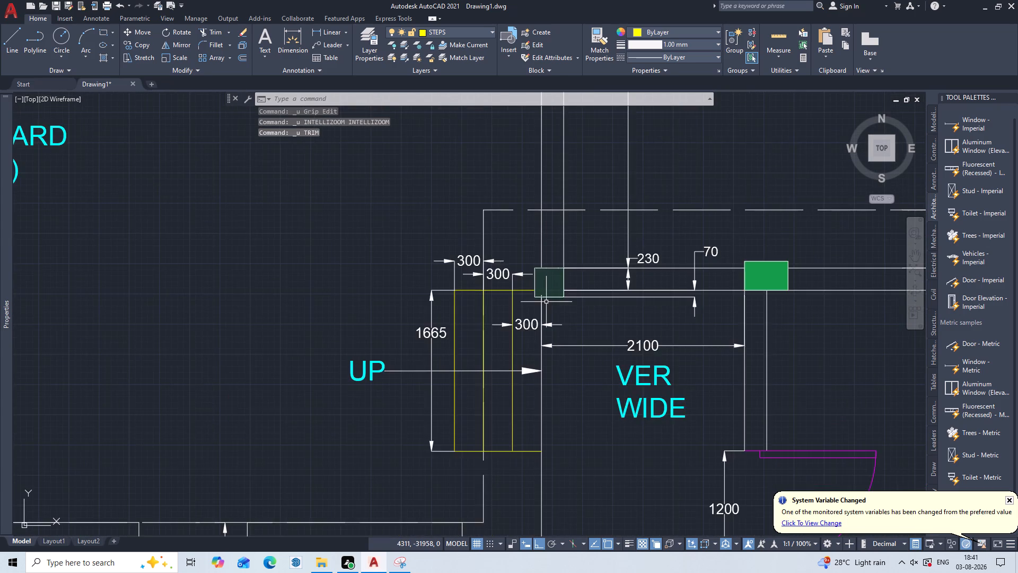
key("ctrl+z")
key("ctrl+z")
key("ctrl+z")
key("ctrl+z")
key("ctrl+z")
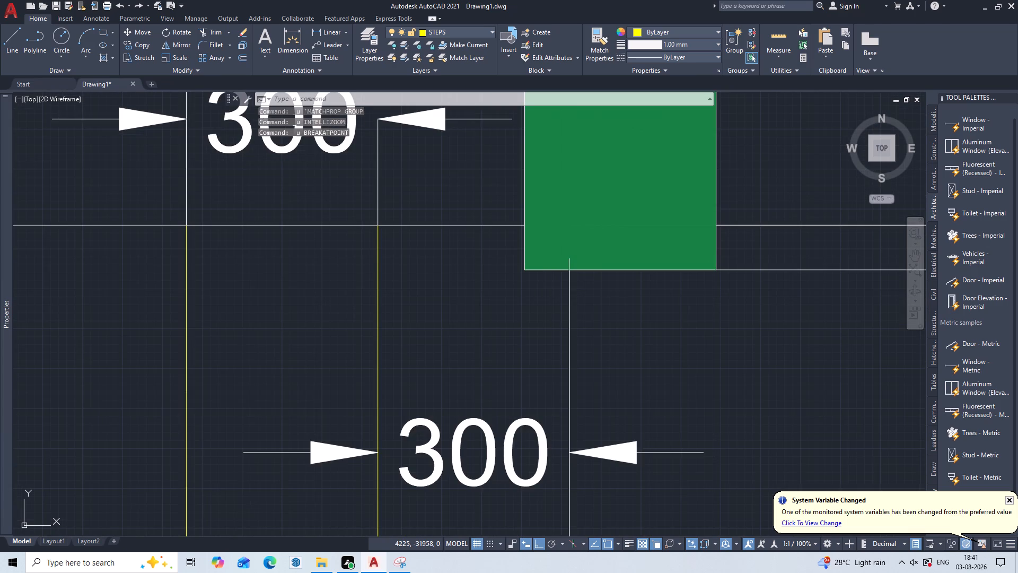
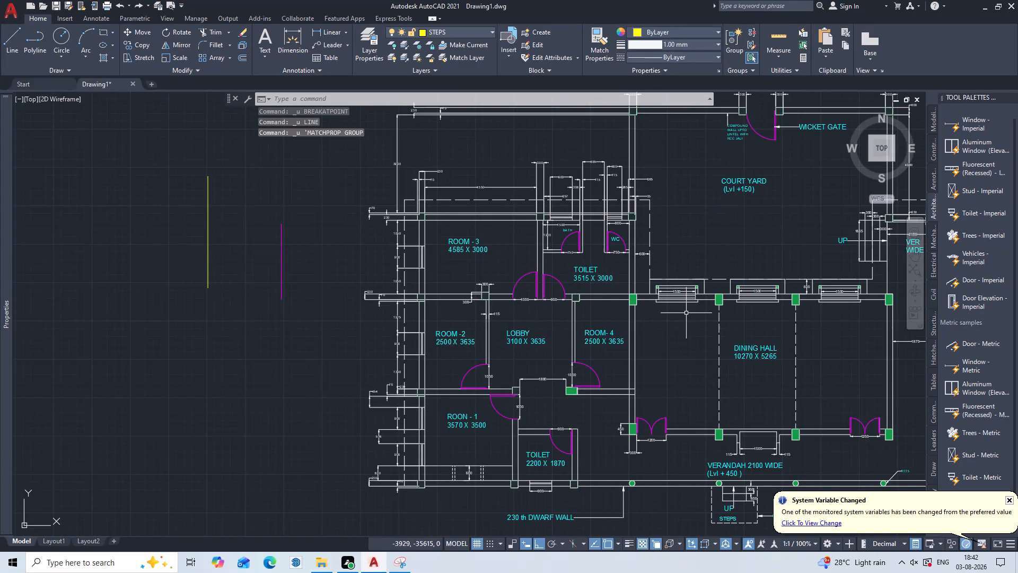
Delete the column at the wall junction between the lobby and ROOM-4, just below the toilet.
scroll(575, 288, "up", 2)
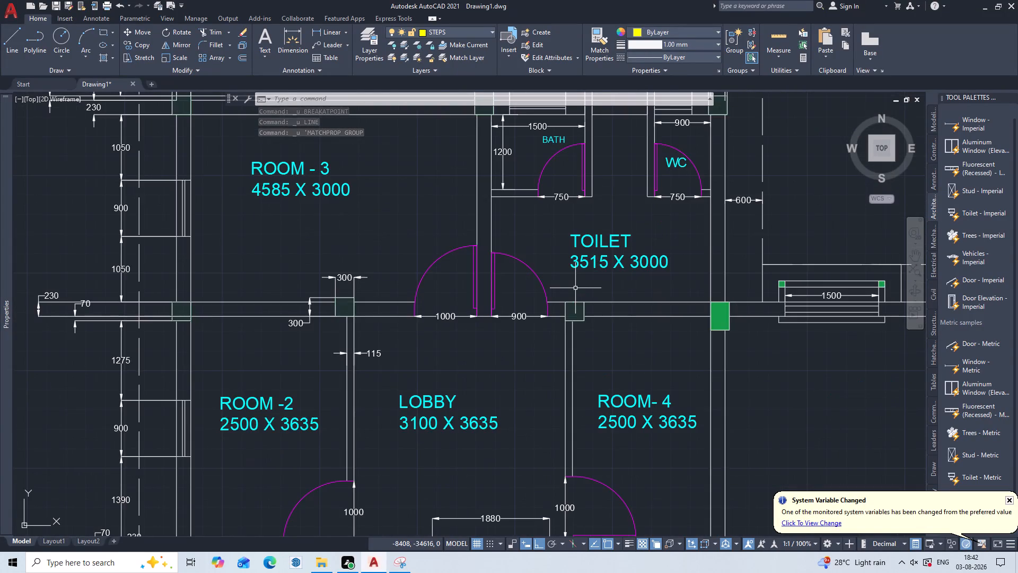
scroll(575, 288, "up", 4)
left_click(560, 351)
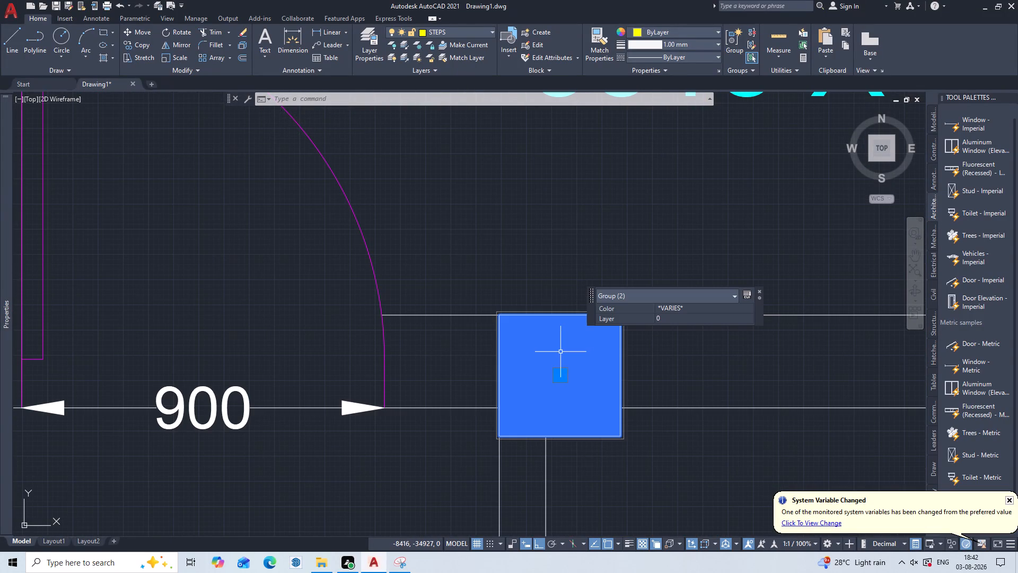
key("Delete")
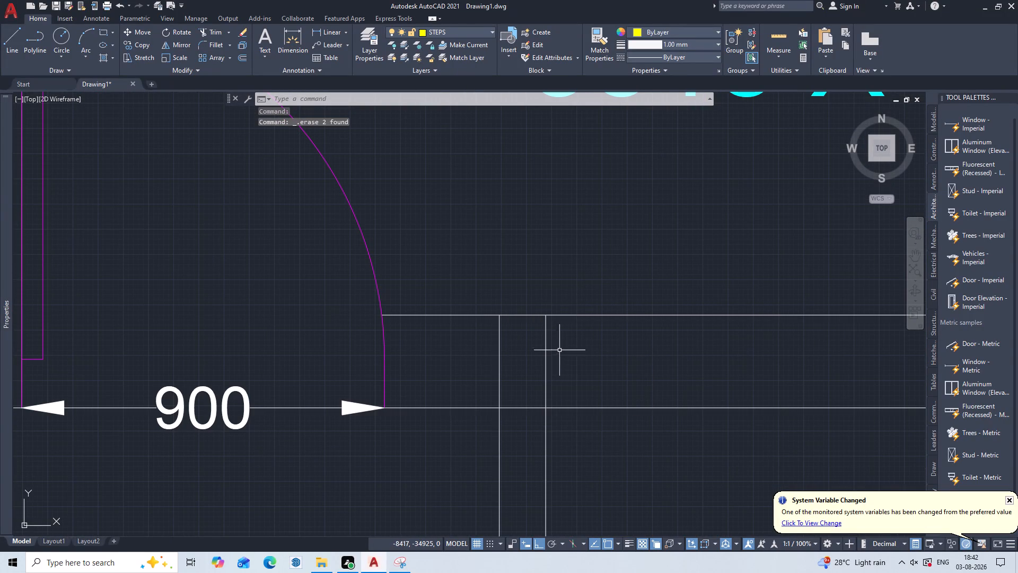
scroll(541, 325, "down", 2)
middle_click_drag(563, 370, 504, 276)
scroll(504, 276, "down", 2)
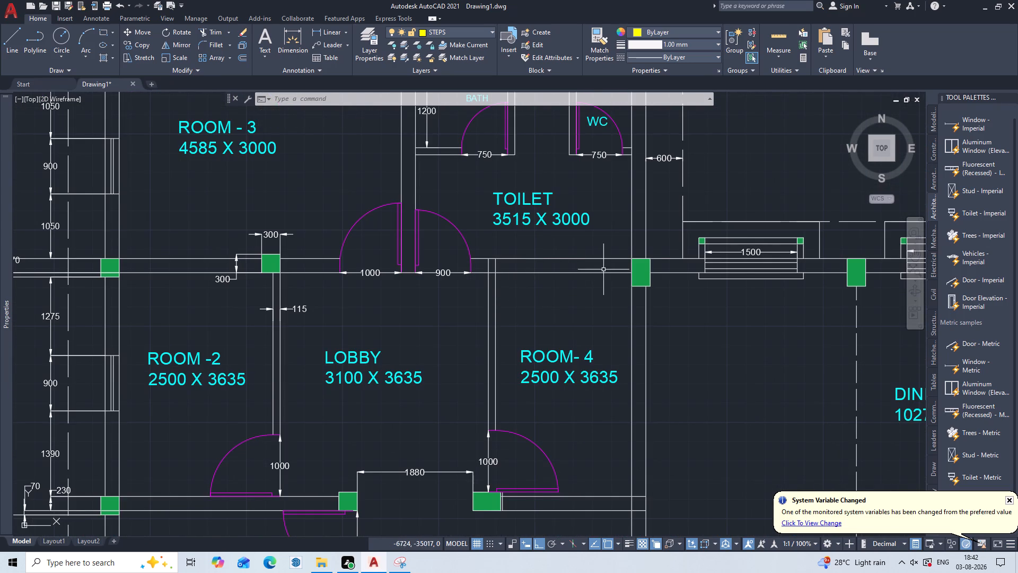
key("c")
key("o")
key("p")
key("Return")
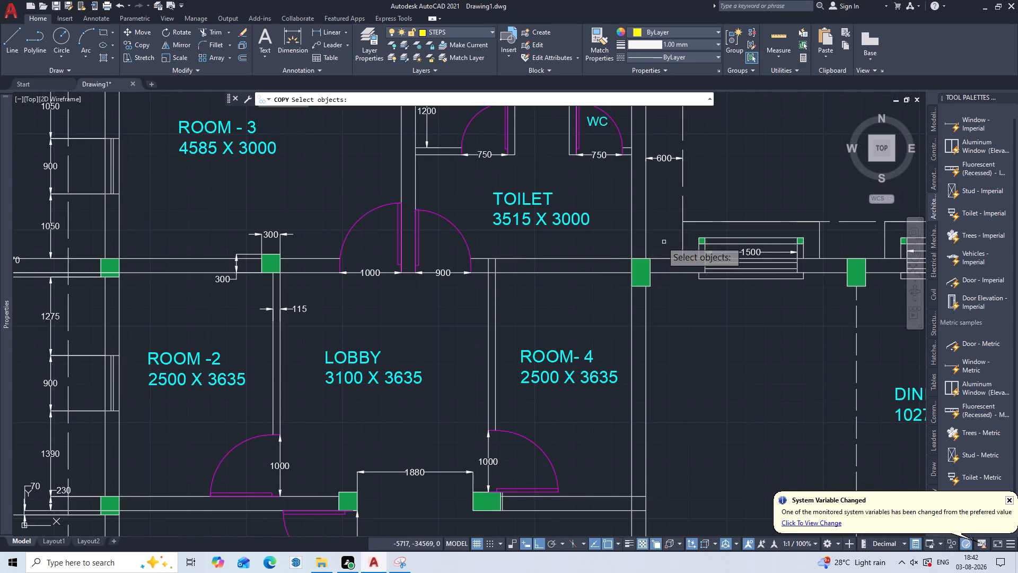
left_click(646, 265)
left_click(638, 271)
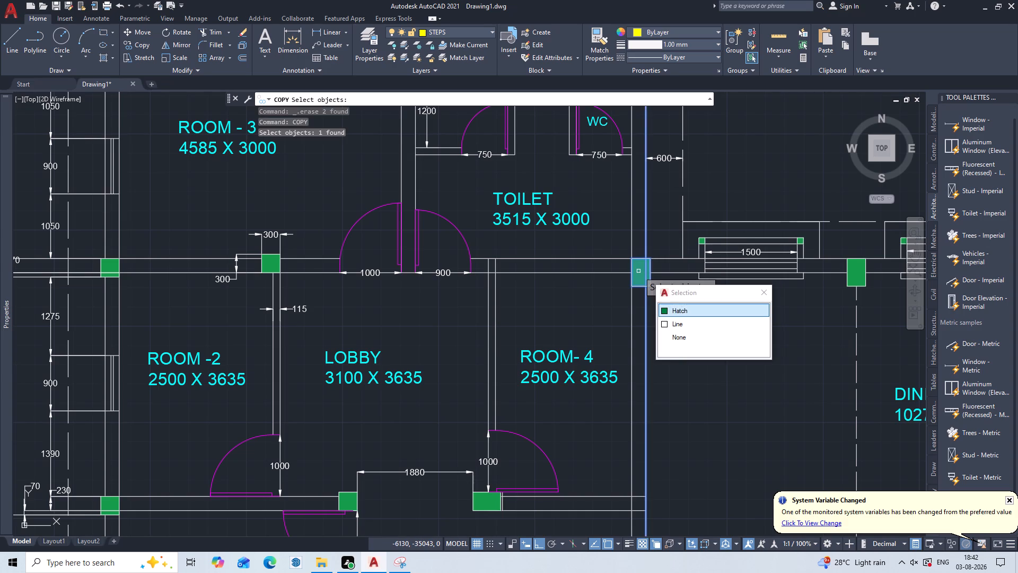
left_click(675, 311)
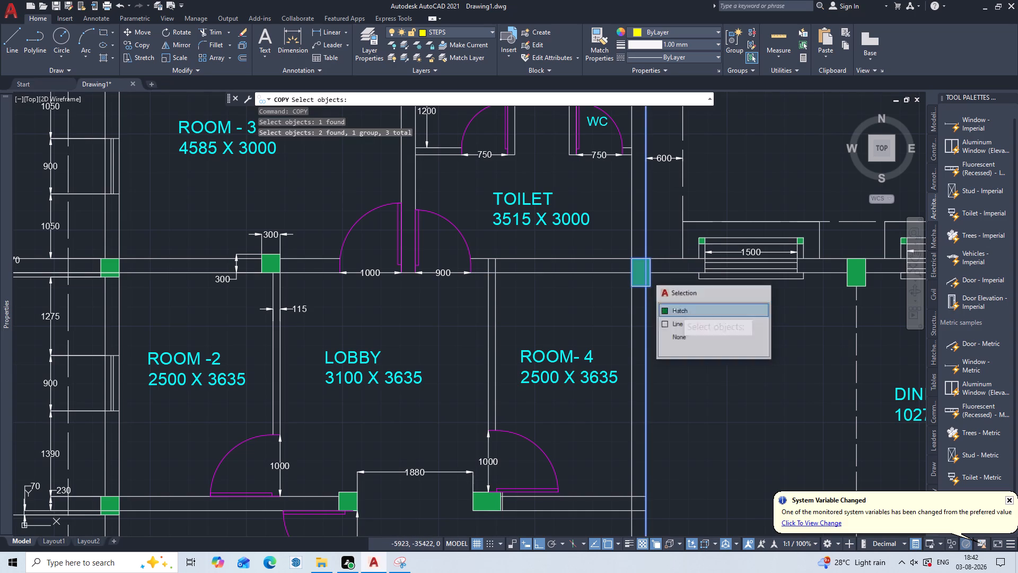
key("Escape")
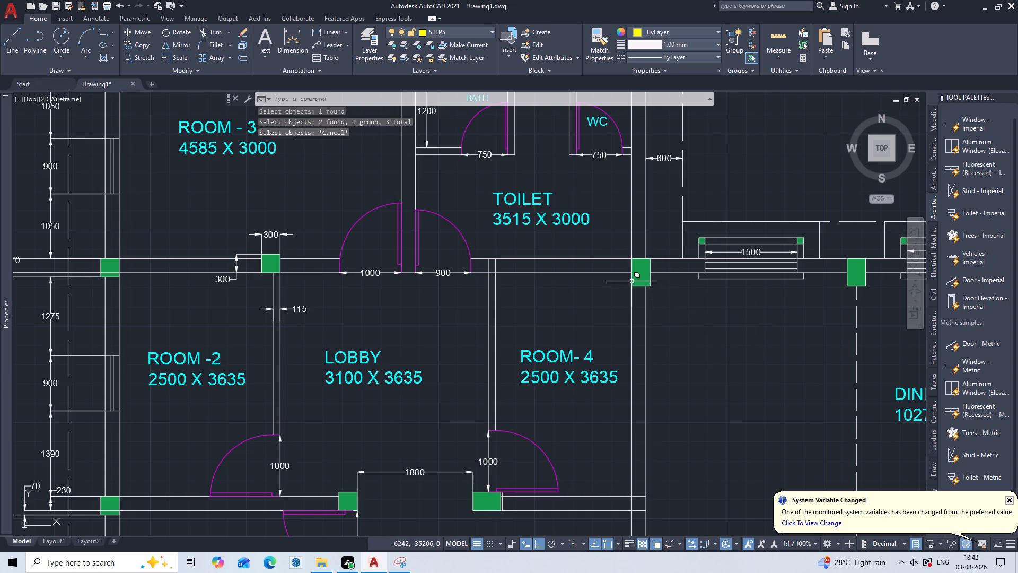
Copy the hatched column at ROOM-4's upper corner by the dining hall onto the lobby/ROOM-4 wall junction, aligned by its upper-left corner.
type("CO")
key("p")
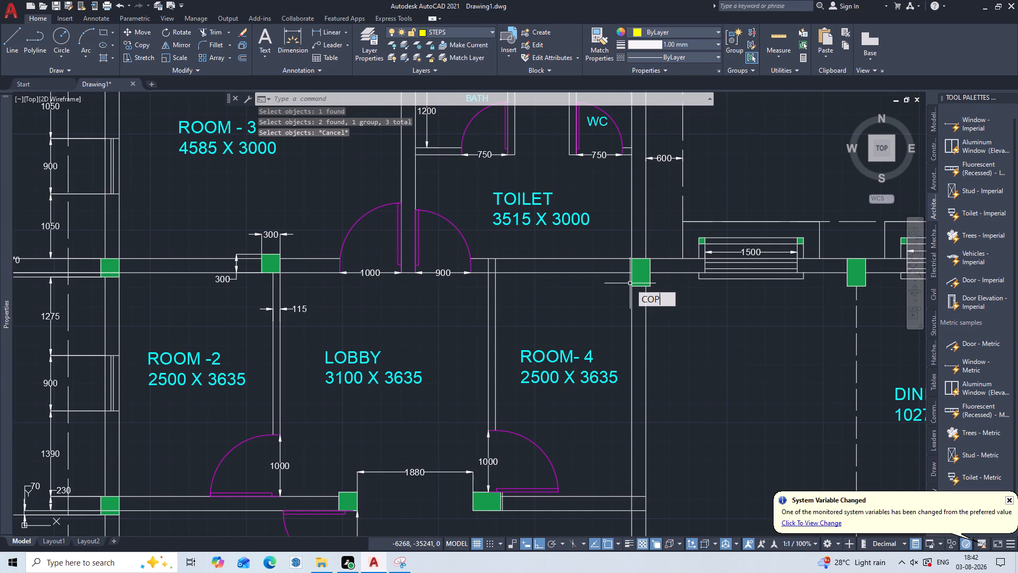
key("Return")
left_click(636, 276)
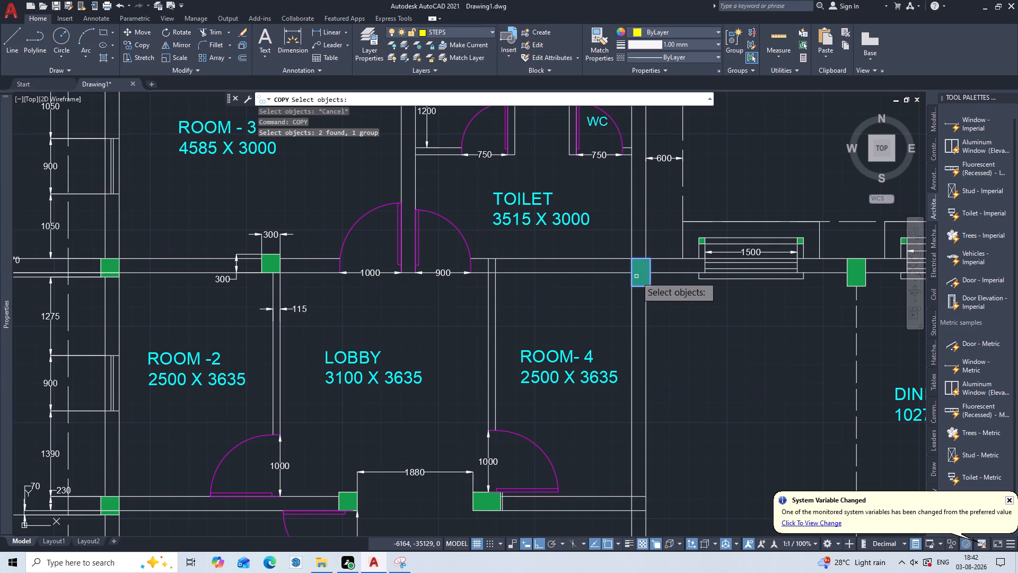
key("Return")
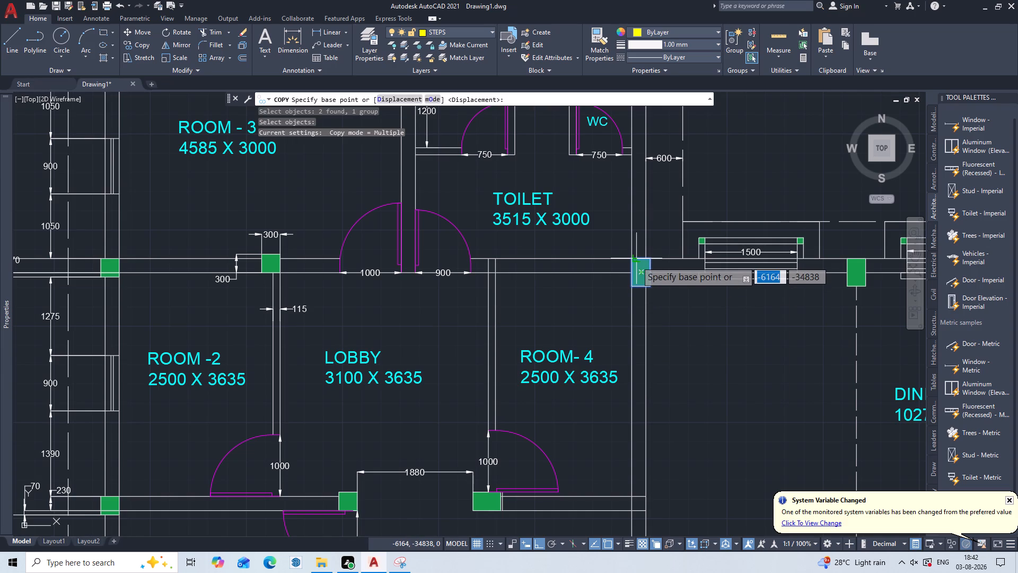
left_click(631, 260)
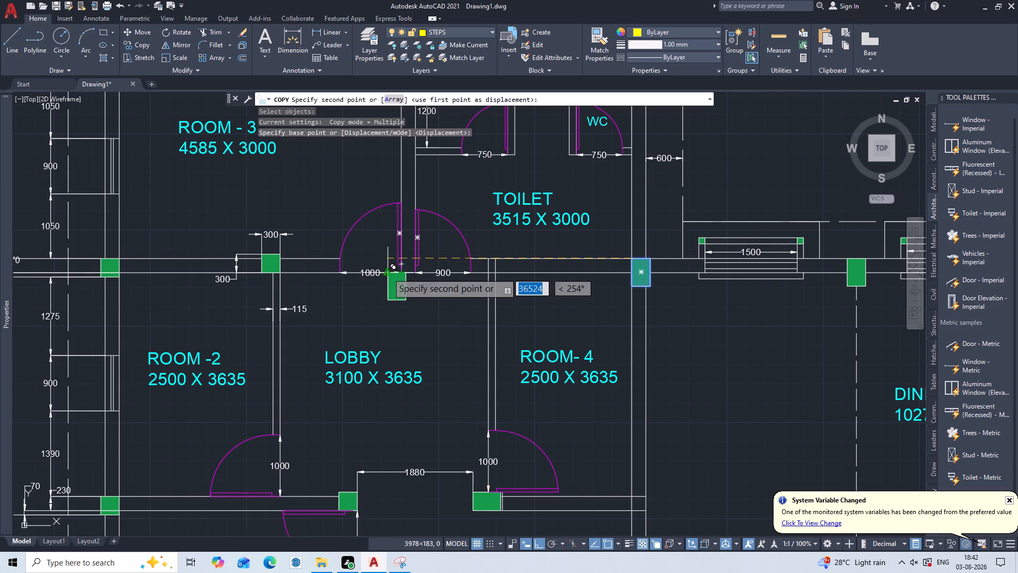
middle_click_drag(388, 273, 563, 270)
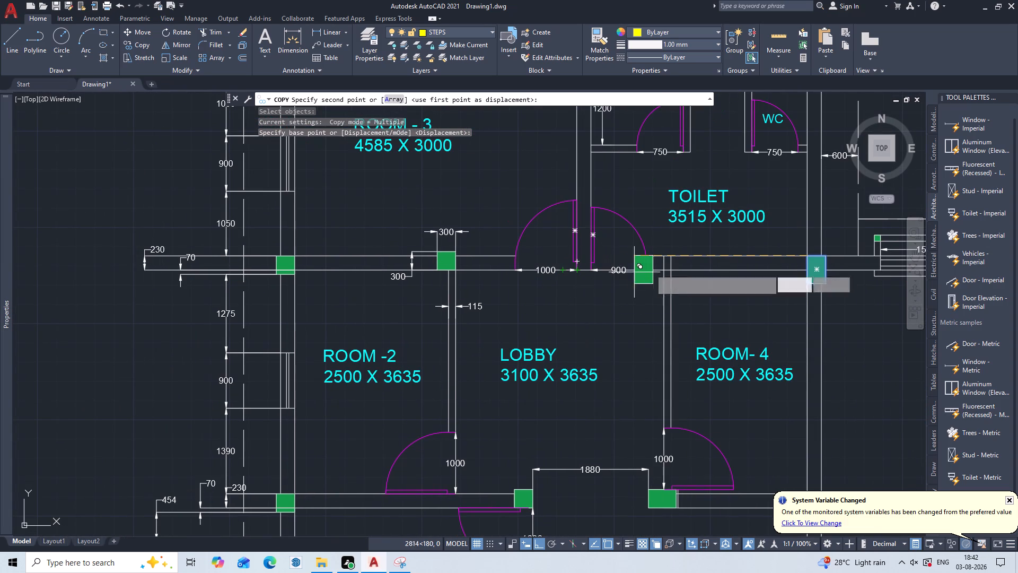
scroll(667, 255, "up", 1)
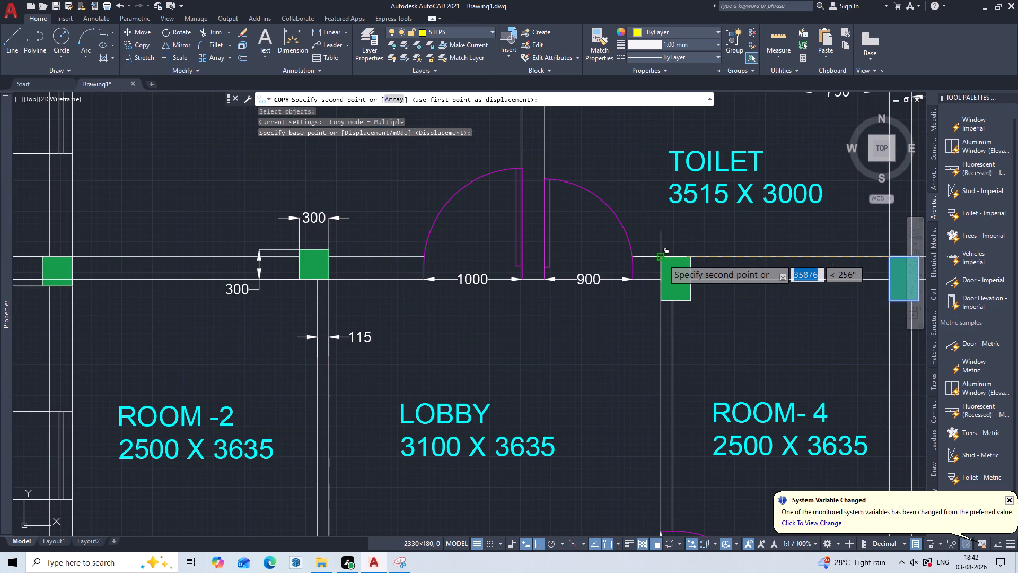
left_click(663, 259)
key("Escape")
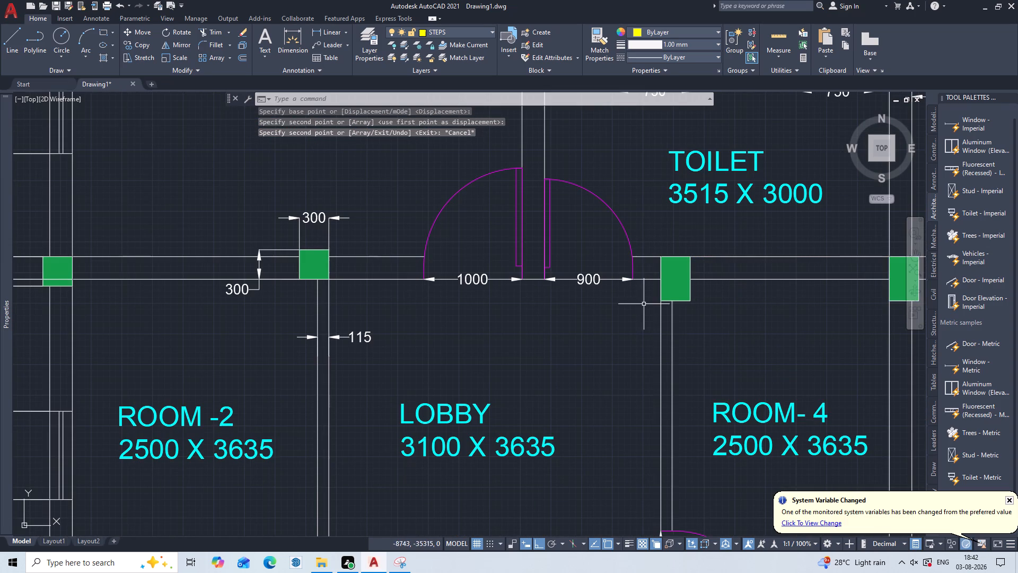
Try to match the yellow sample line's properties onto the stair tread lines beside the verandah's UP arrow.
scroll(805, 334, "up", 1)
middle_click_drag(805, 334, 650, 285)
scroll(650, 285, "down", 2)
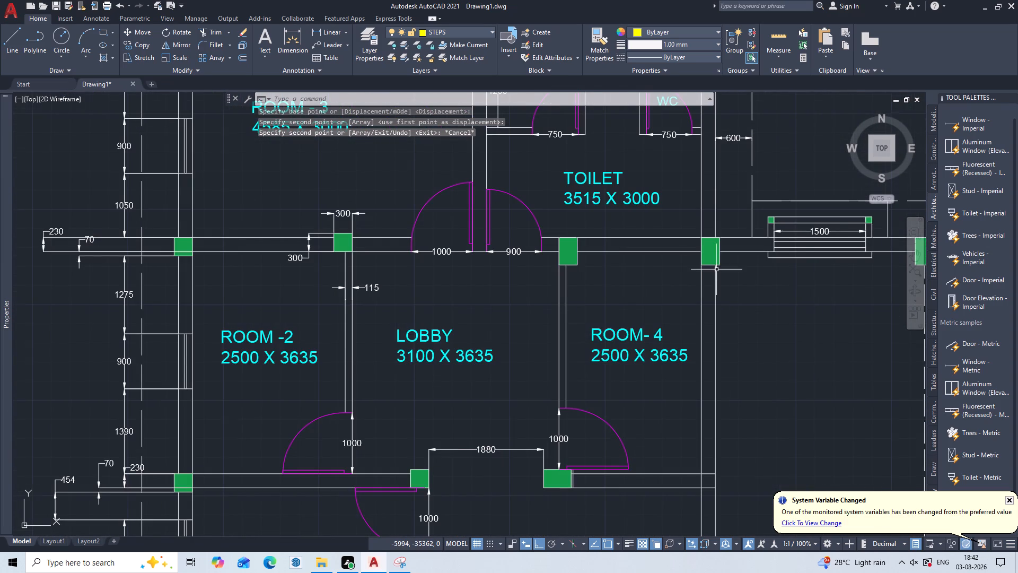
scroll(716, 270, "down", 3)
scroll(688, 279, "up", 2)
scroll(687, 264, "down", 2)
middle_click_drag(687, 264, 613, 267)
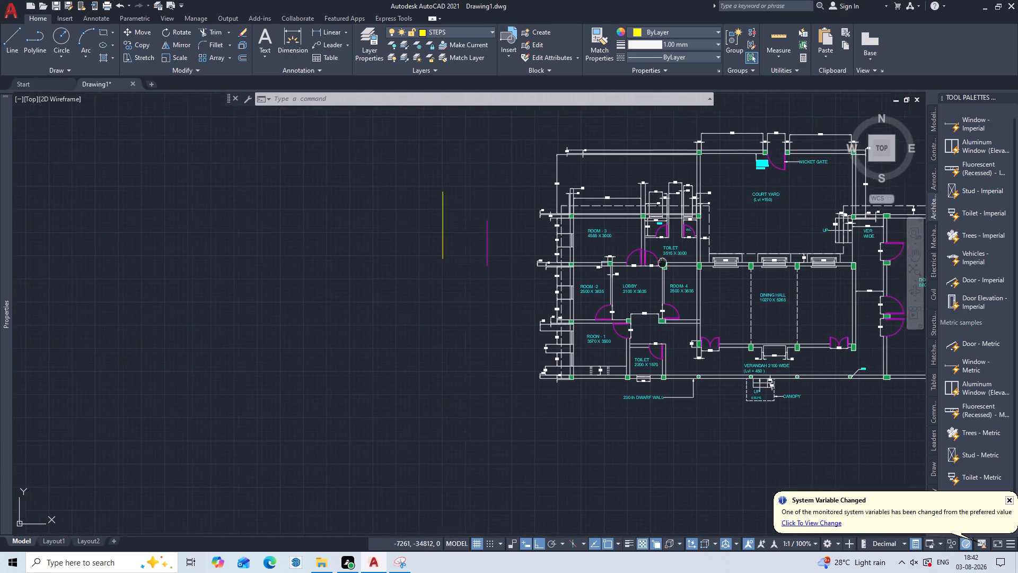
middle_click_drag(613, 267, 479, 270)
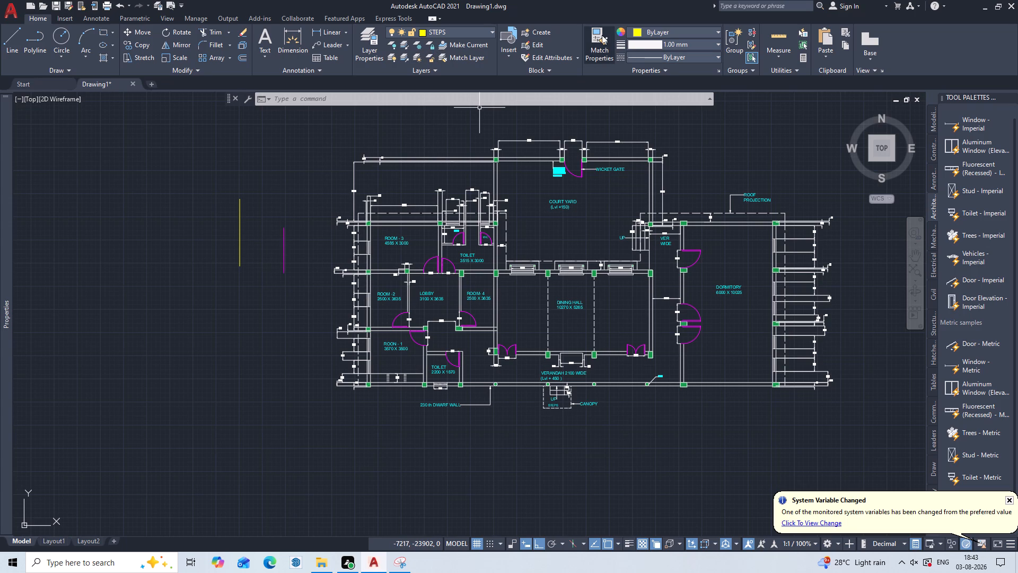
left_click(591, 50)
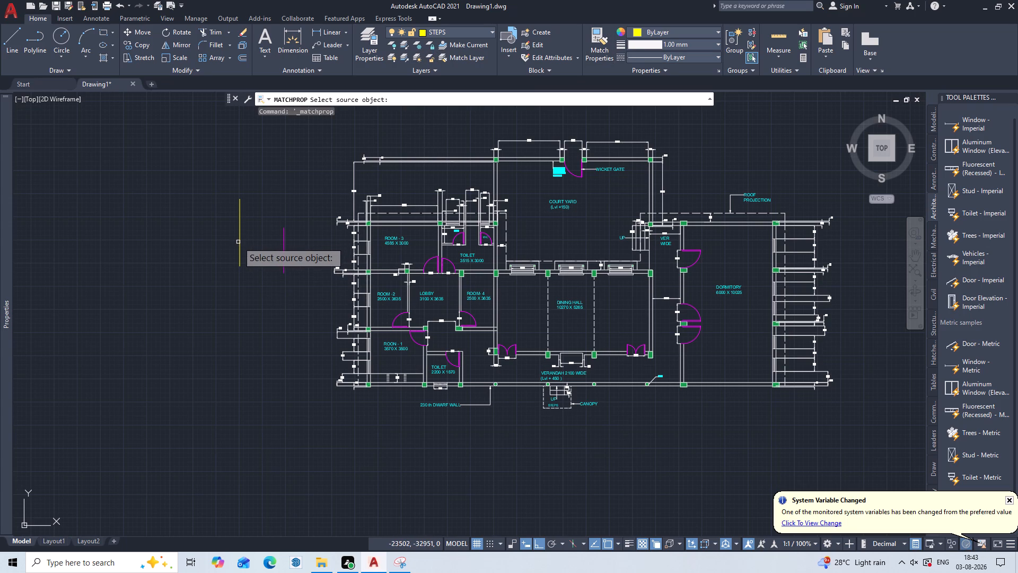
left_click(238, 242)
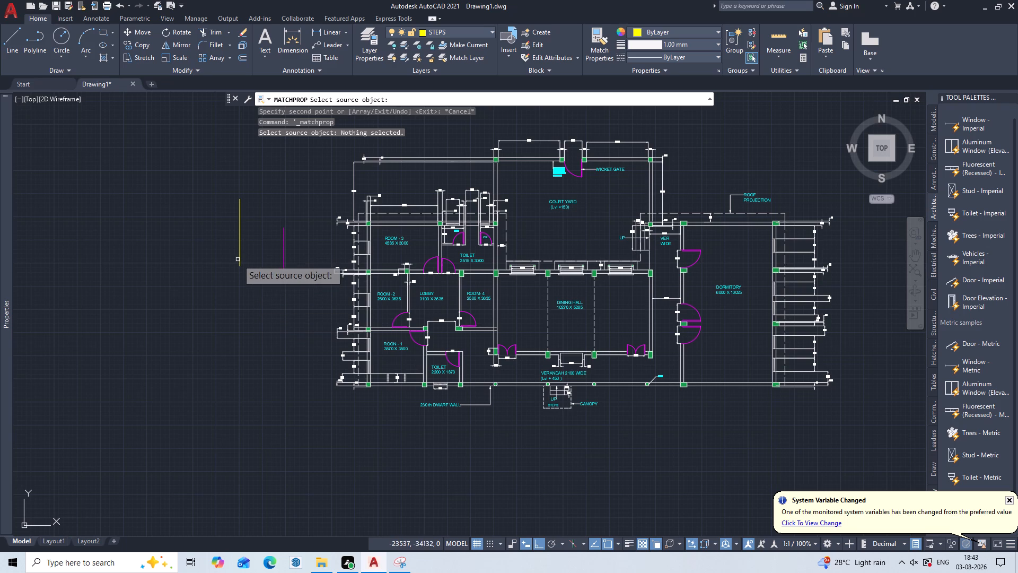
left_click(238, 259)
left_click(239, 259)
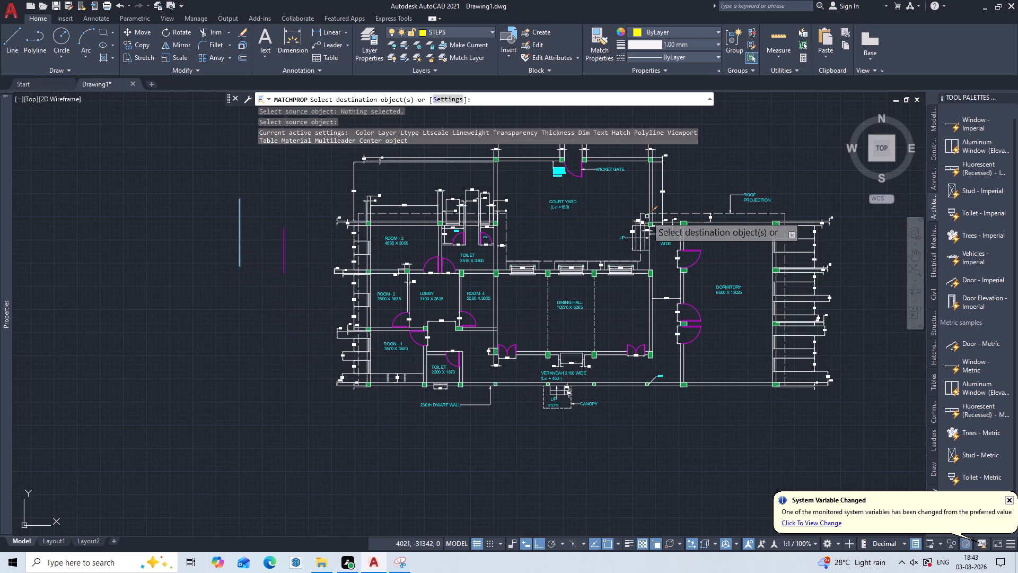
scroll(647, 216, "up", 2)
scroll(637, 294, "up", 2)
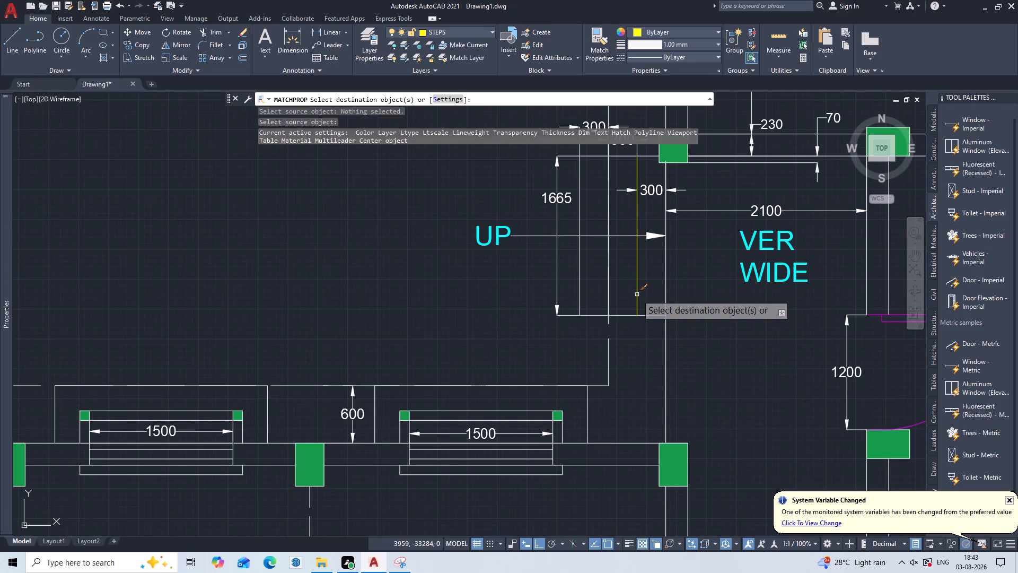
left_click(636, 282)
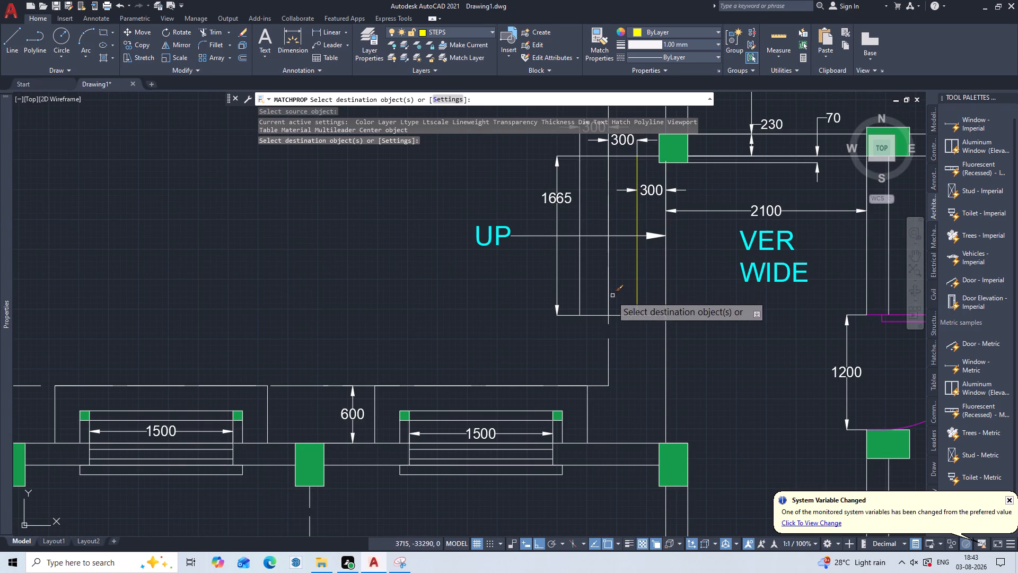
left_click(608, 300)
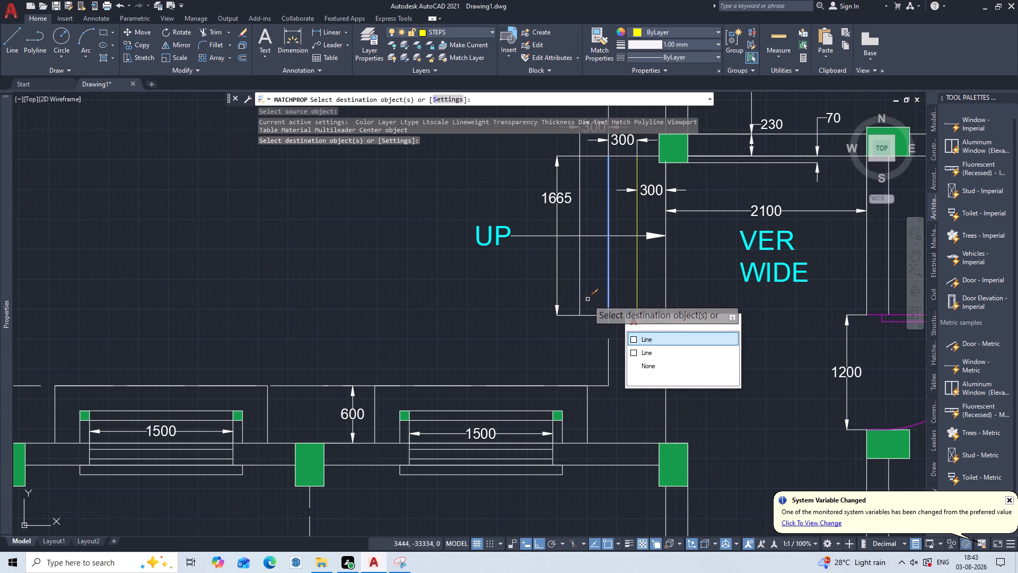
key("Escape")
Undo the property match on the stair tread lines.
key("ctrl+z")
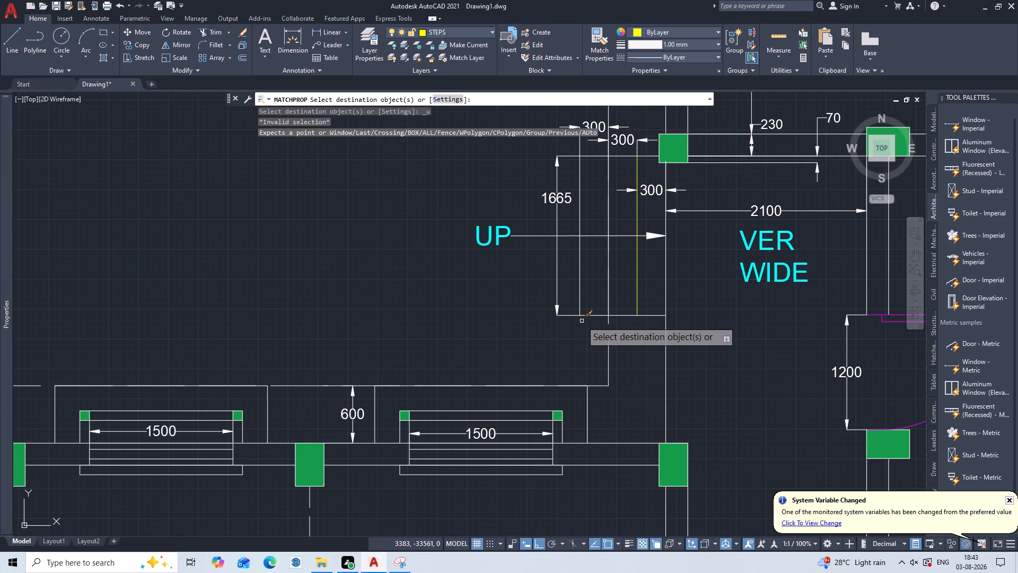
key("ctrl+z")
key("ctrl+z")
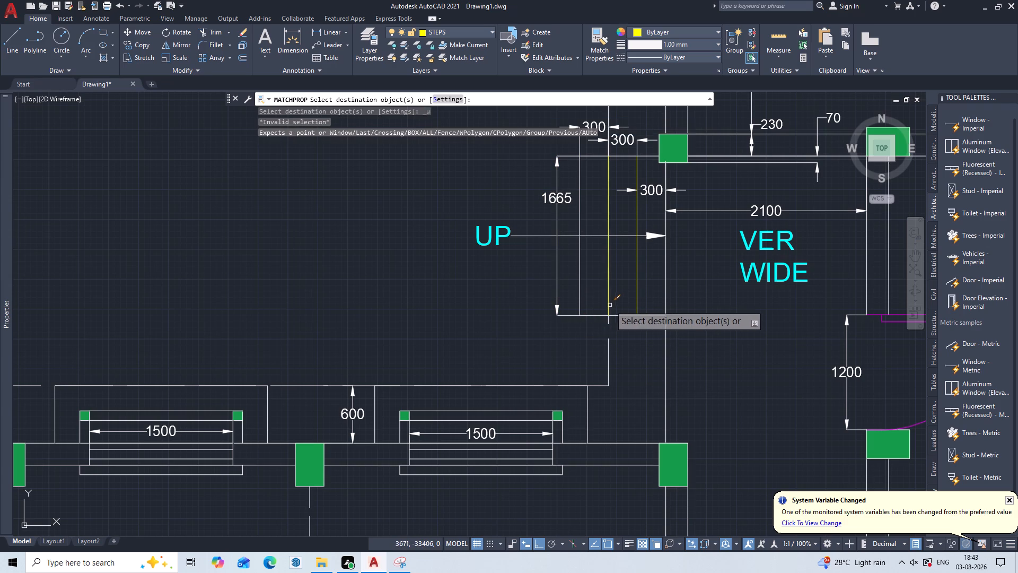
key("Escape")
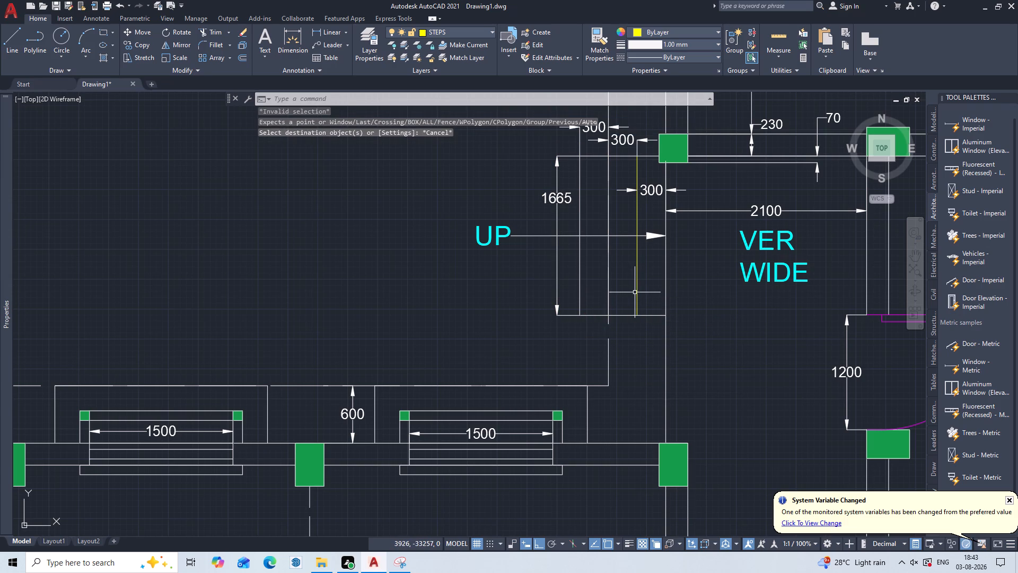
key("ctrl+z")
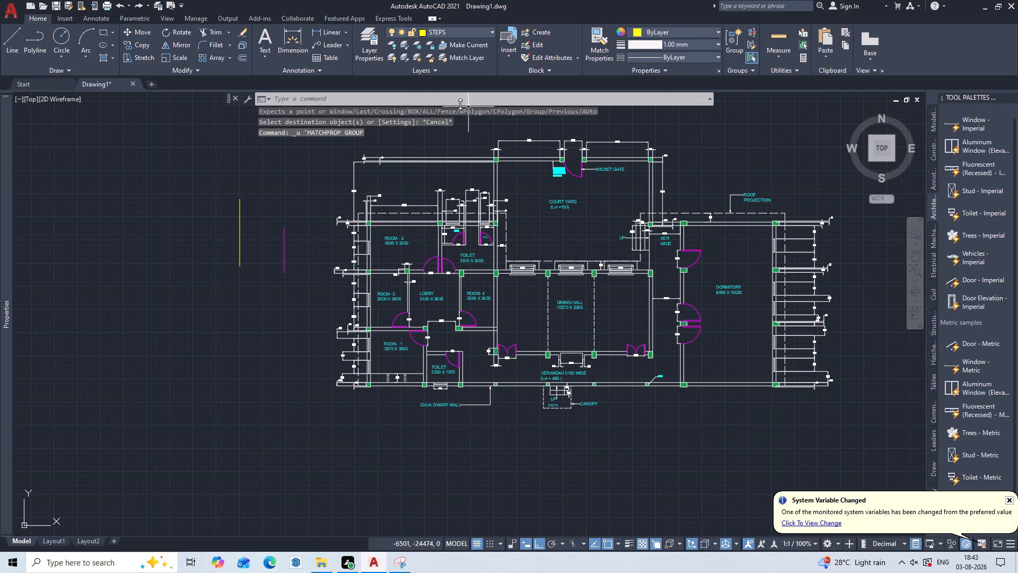
Lock the STEPS and WALLS layers.
scroll(658, 260, "up", 2)
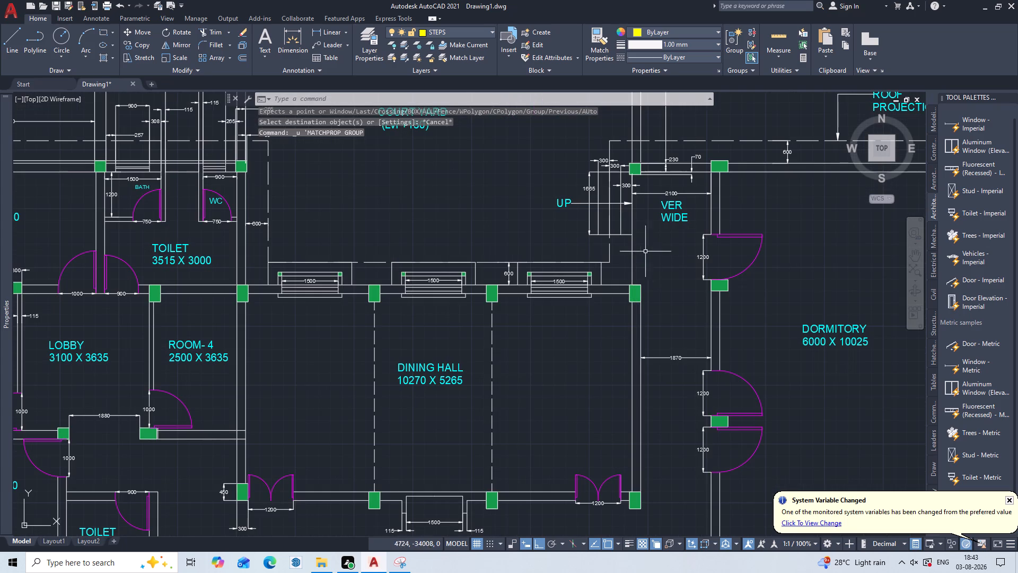
left_click(489, 33)
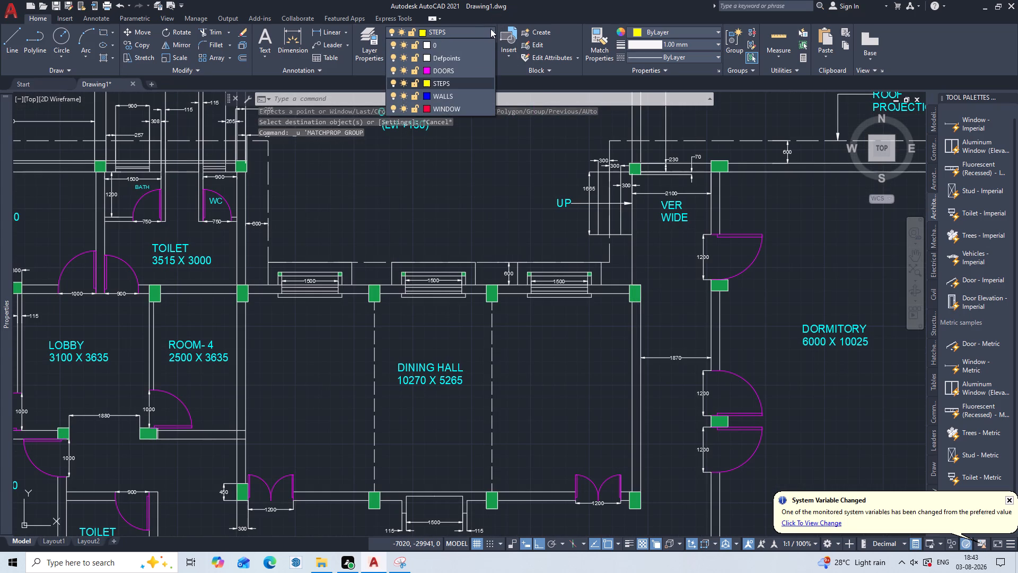
left_click(415, 84)
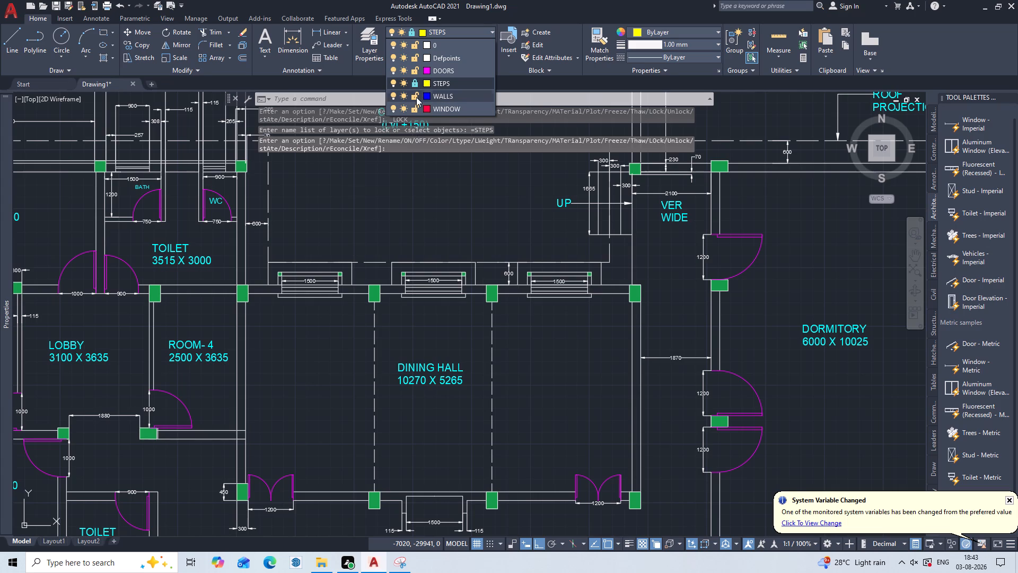
left_click(416, 82)
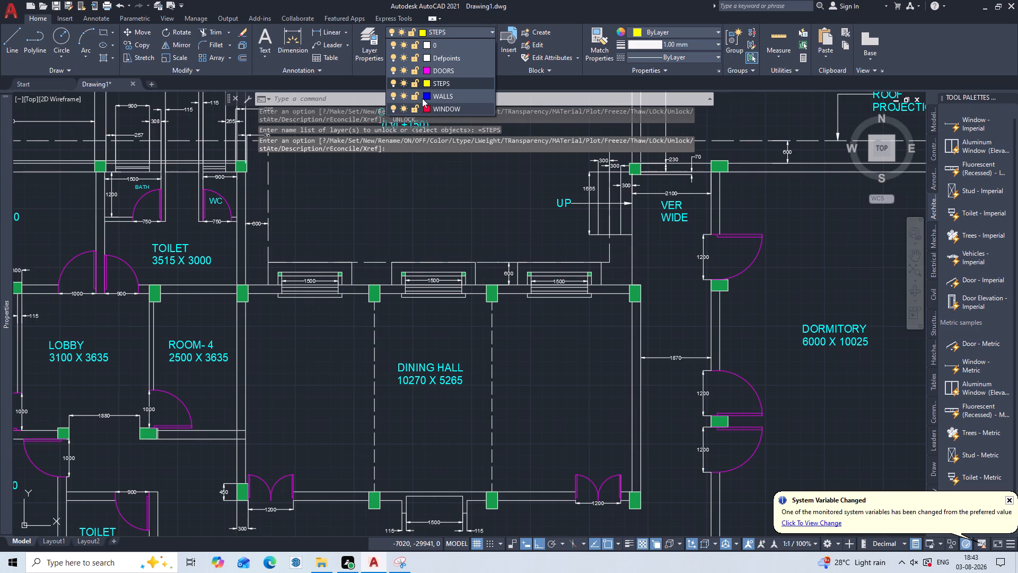
left_click(414, 80)
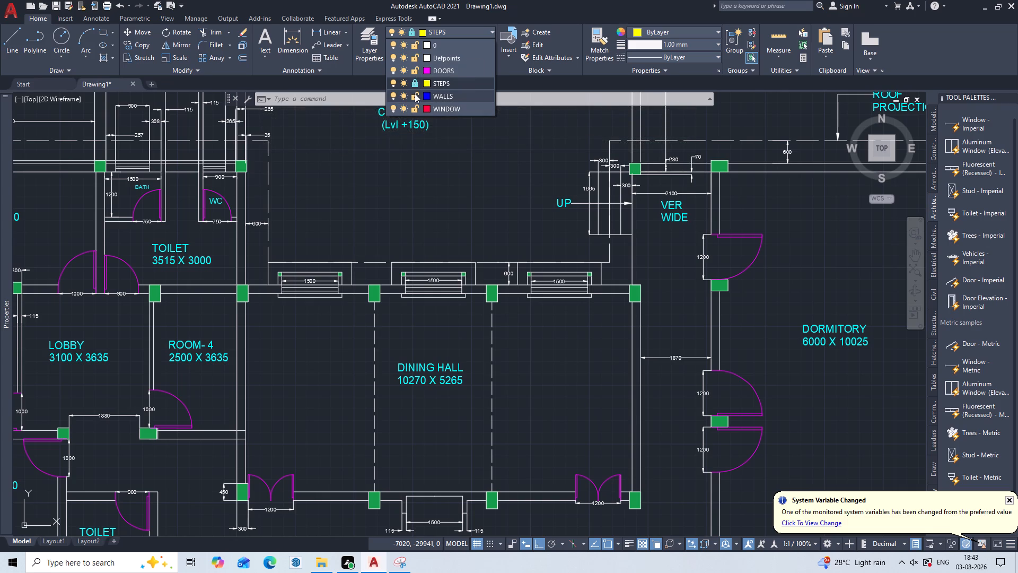
left_click(415, 93)
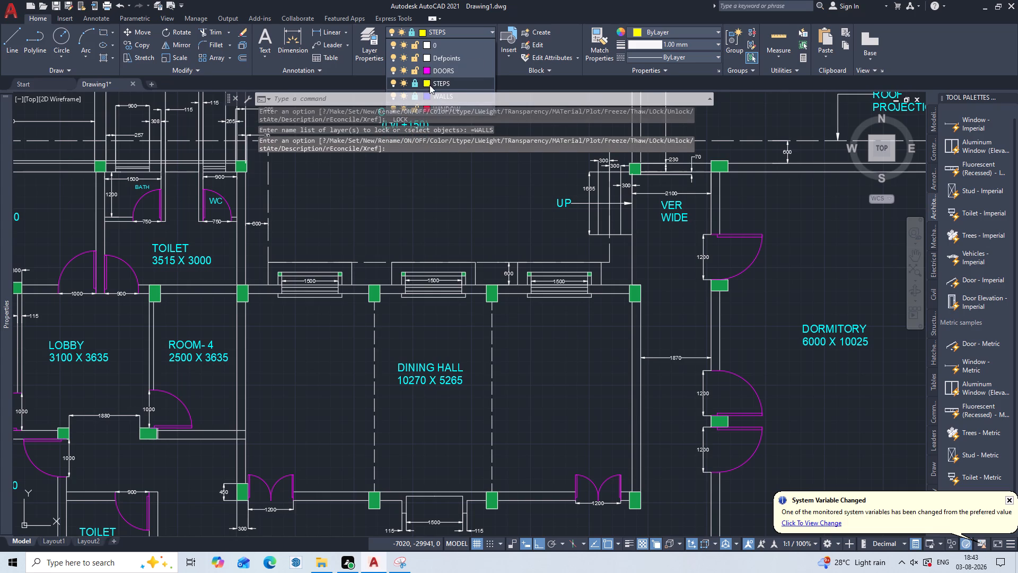
left_click(416, 92)
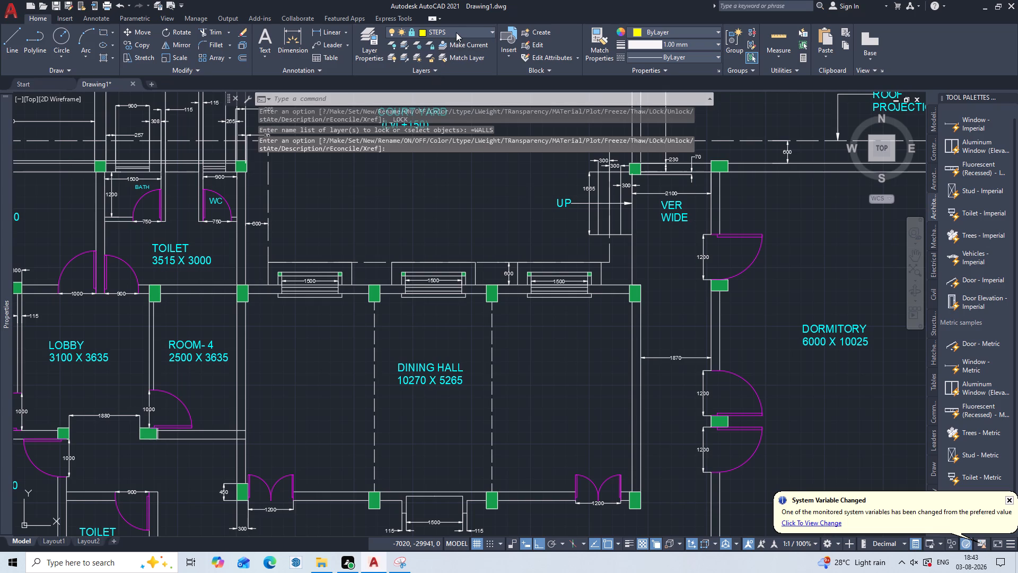
Unlock the WALLS layer and make it the current layer.
left_click(456, 32)
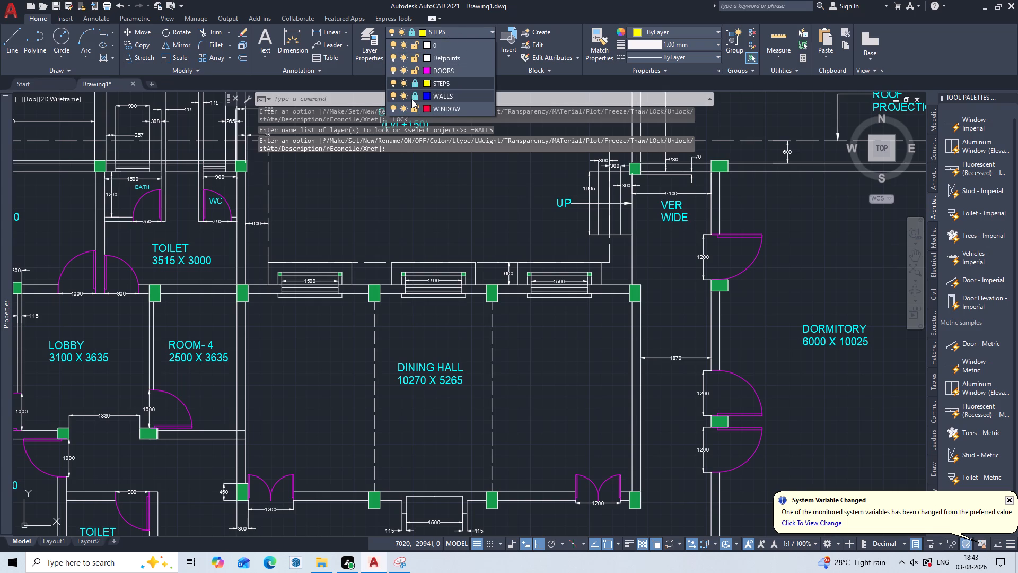
left_click(413, 93)
key("Escape")
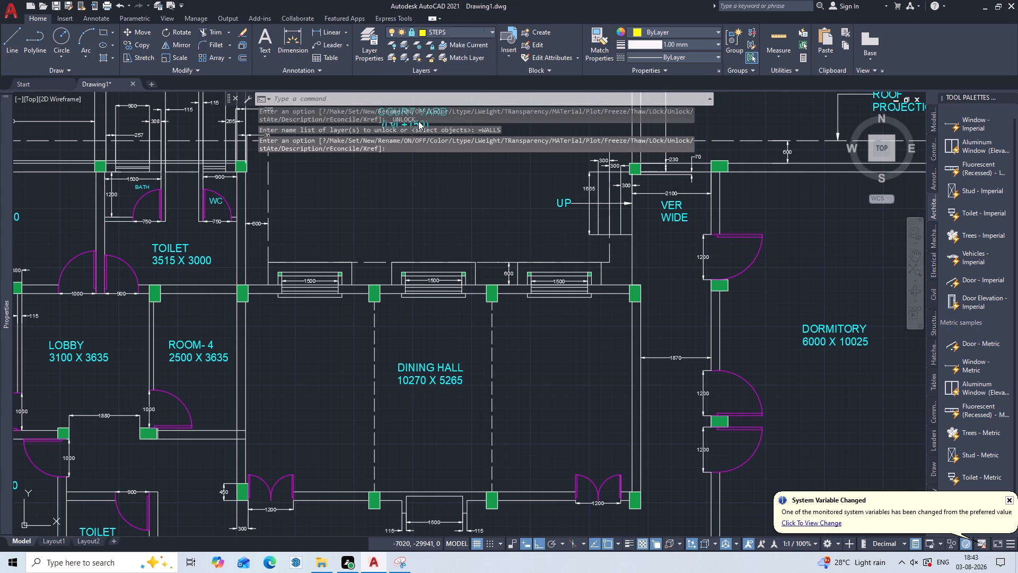
left_click(492, 31)
left_click(475, 99)
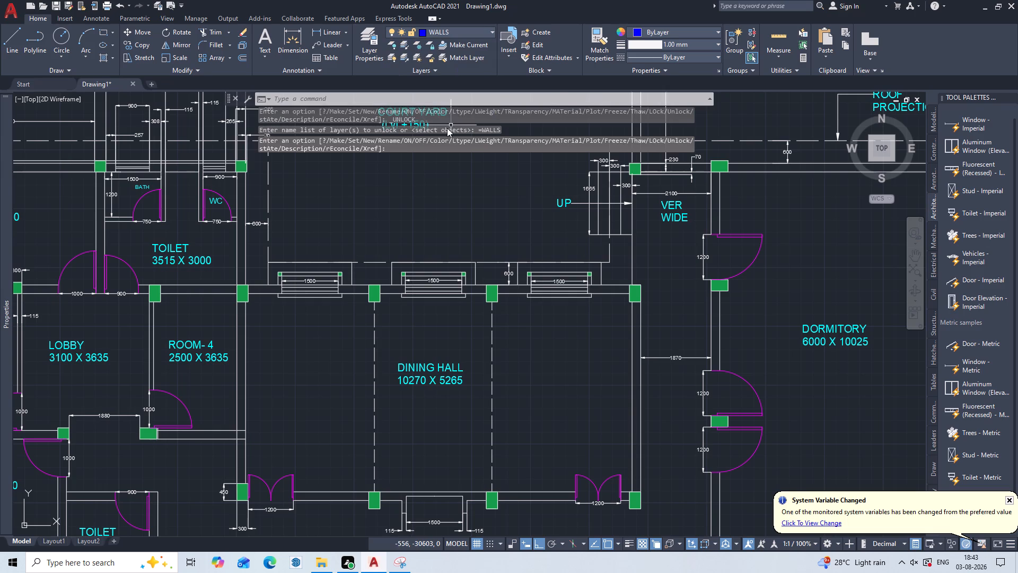
Draw a short vertical sample line on the WALLS layer in the empty area beside the plan, near the magenta sample line.
scroll(447, 128, "down", 2)
middle_click_drag(434, 158, 802, 169)
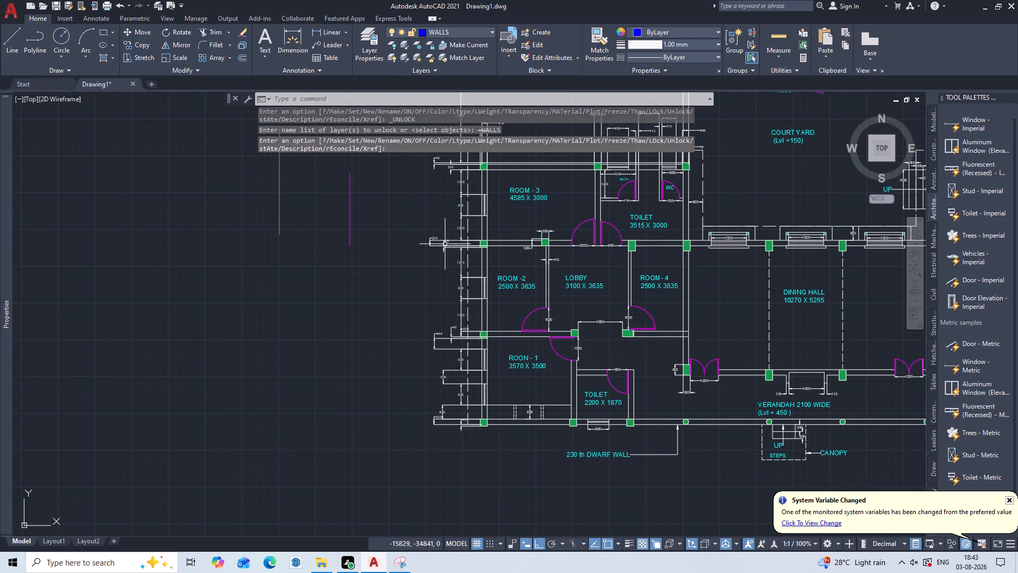
key("l")
key("Return")
left_click(317, 267)
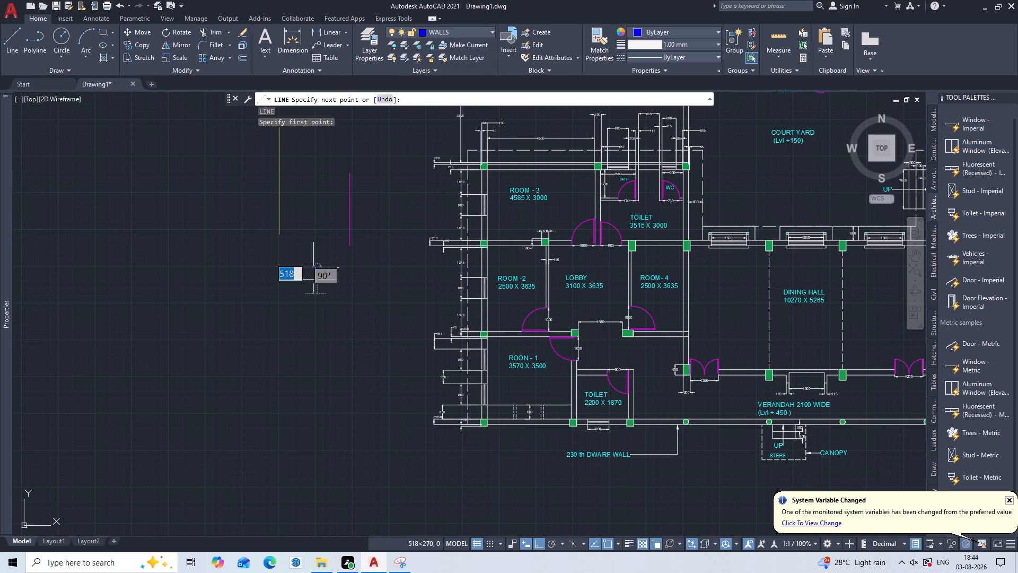
left_click(356, 329)
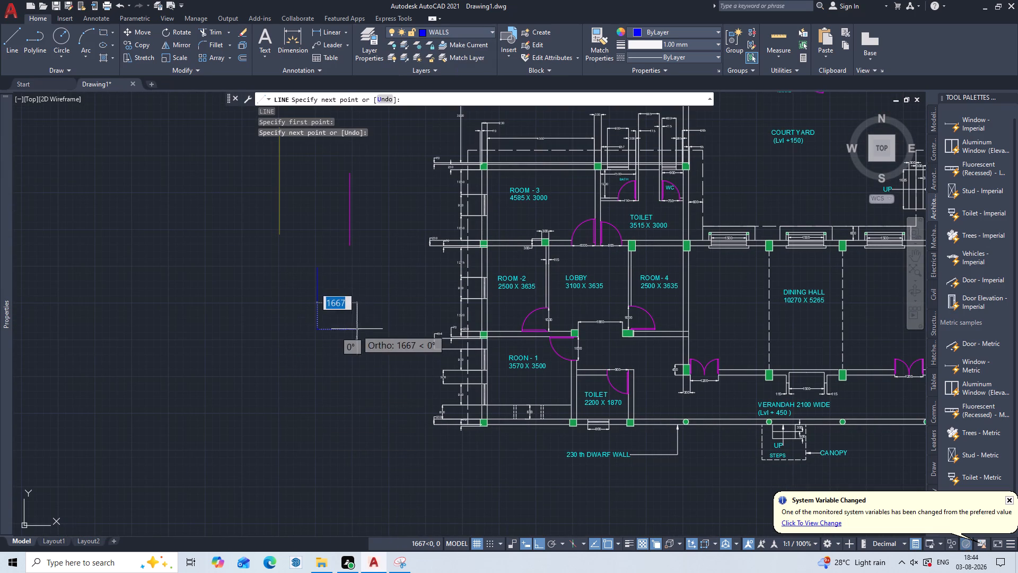
key("Escape")
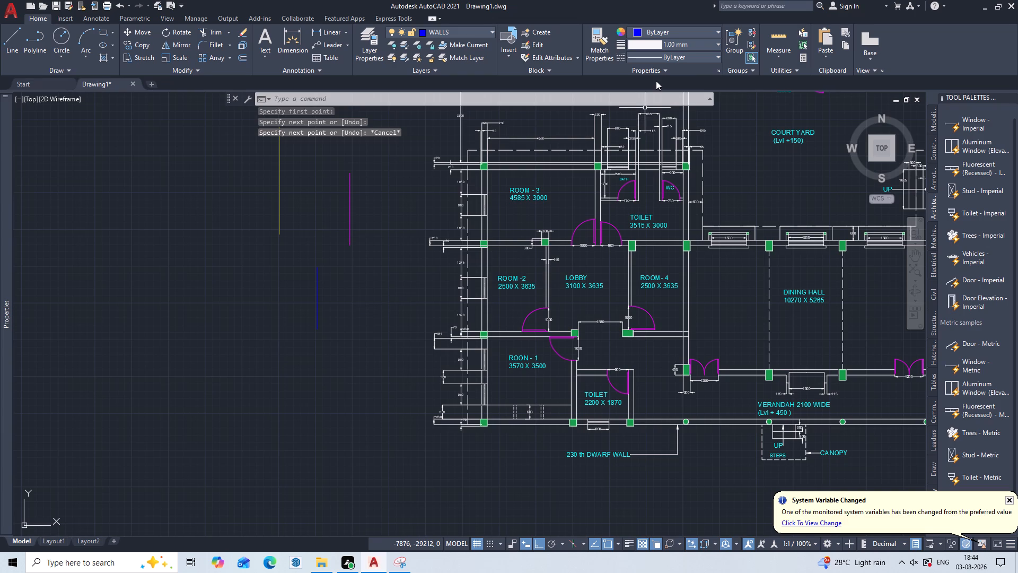
left_click(492, 32)
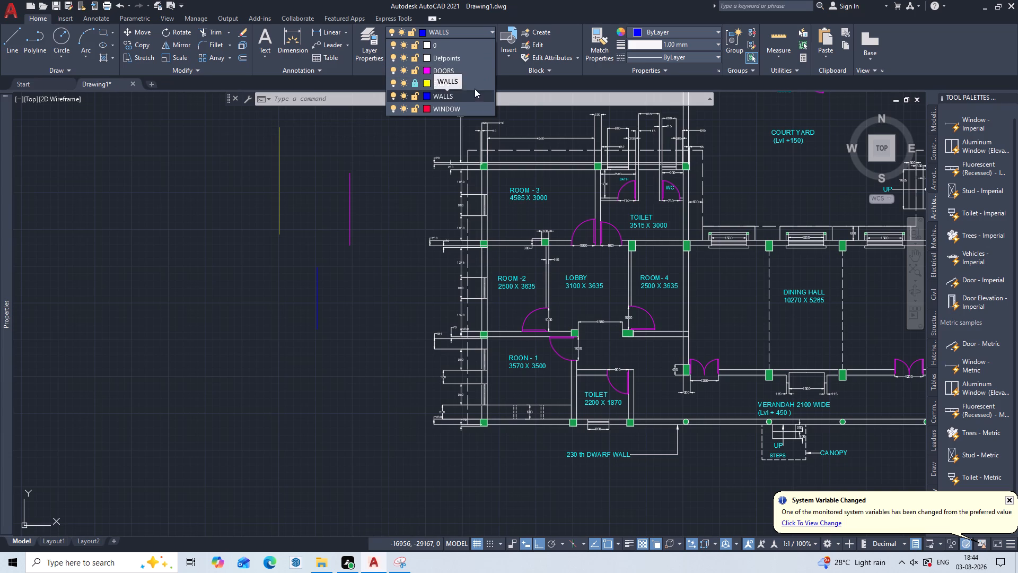
key("Escape")
Match the blue WALLS sample line's properties onto the front wall lines below ROON-1 and along the verandah's dwarf wall.
left_click_drag(595, 41, 606, 33)
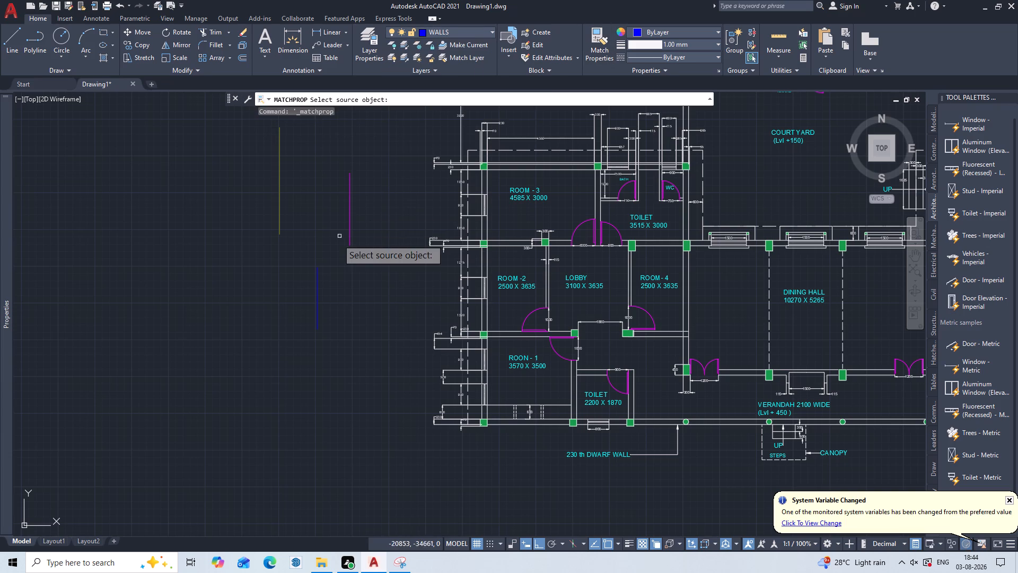
left_click(318, 290)
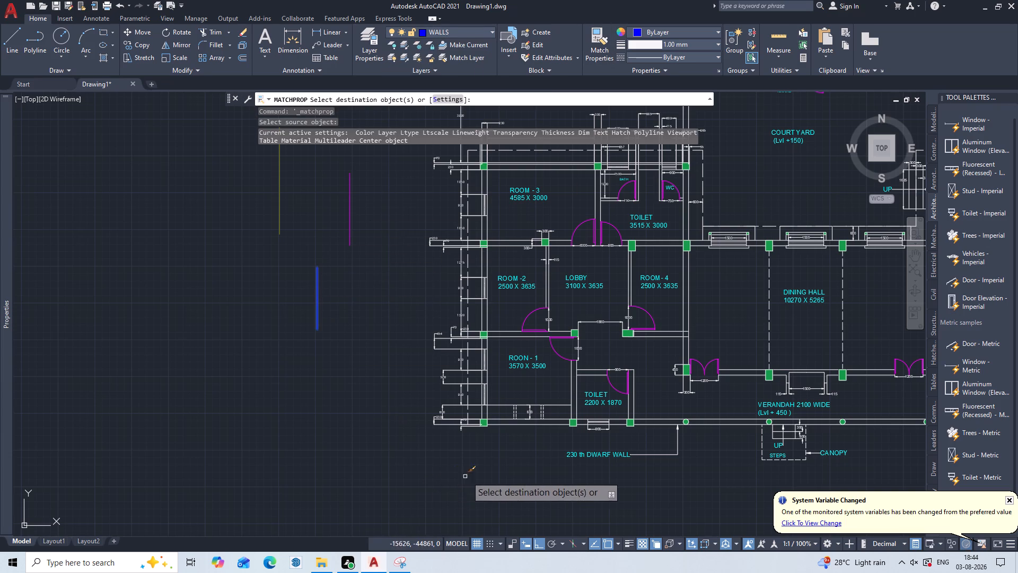
scroll(501, 456, "up", 2)
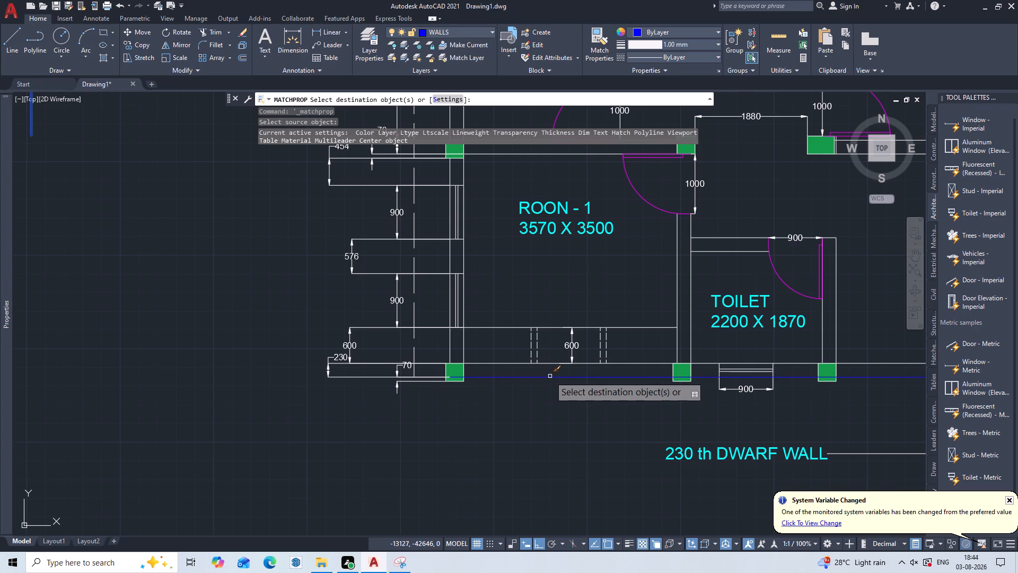
left_click(550, 376)
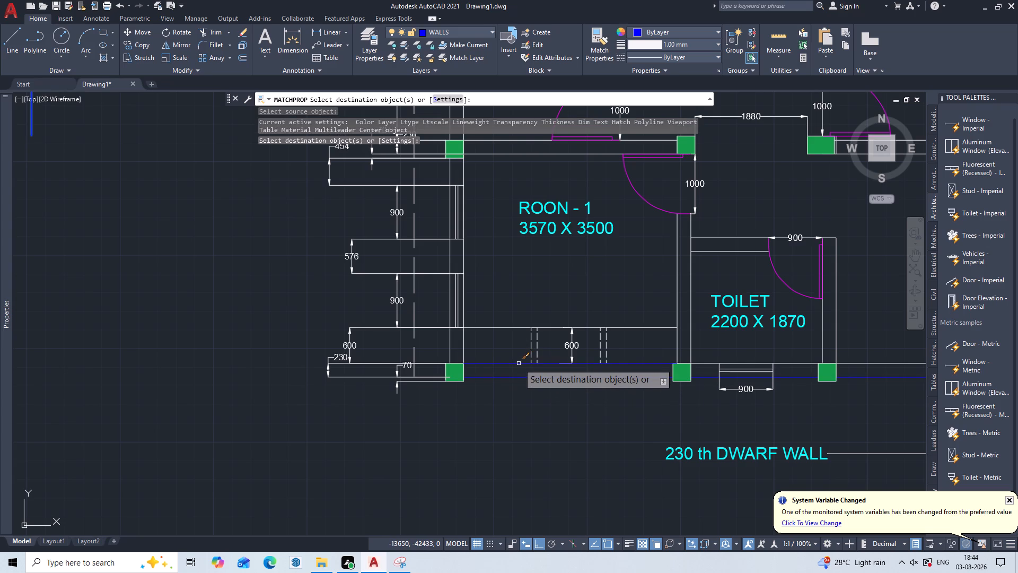
left_click(519, 363)
scroll(543, 385, "down", 2)
middle_click_drag(540, 384, 432, 409)
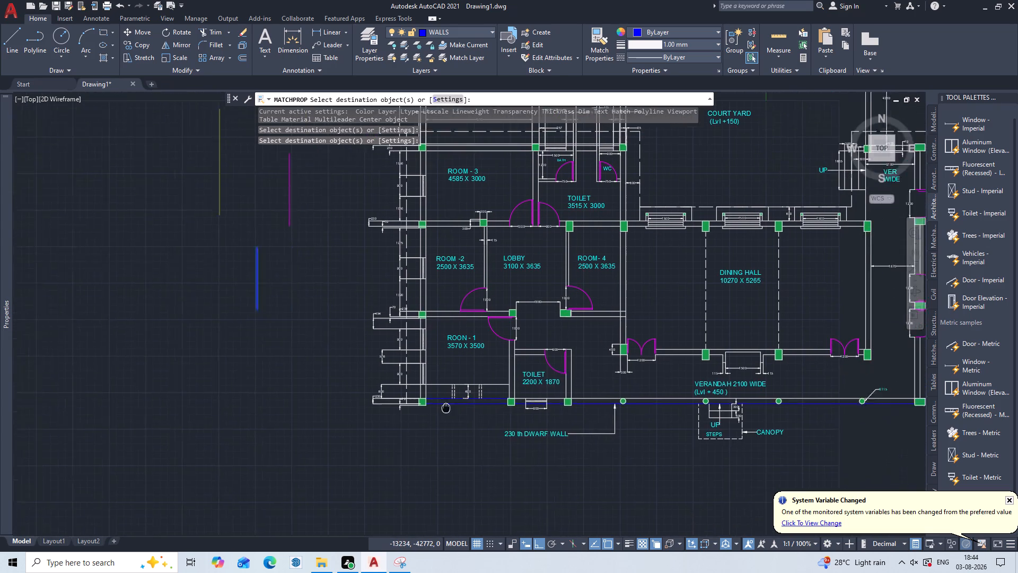
middle_click_drag(432, 409, 415, 408)
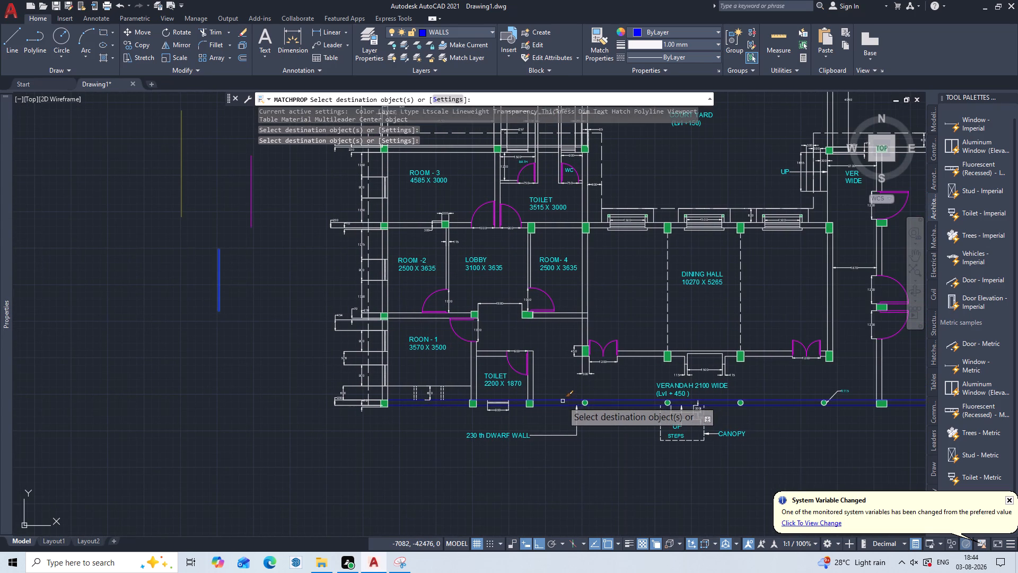
left_click(563, 401)
Match the WALLS properties onto the dormitory's verandah-side wall below the lowest door and onto both lines of its outer east wall.
middle_click_drag(843, 411, 620, 473)
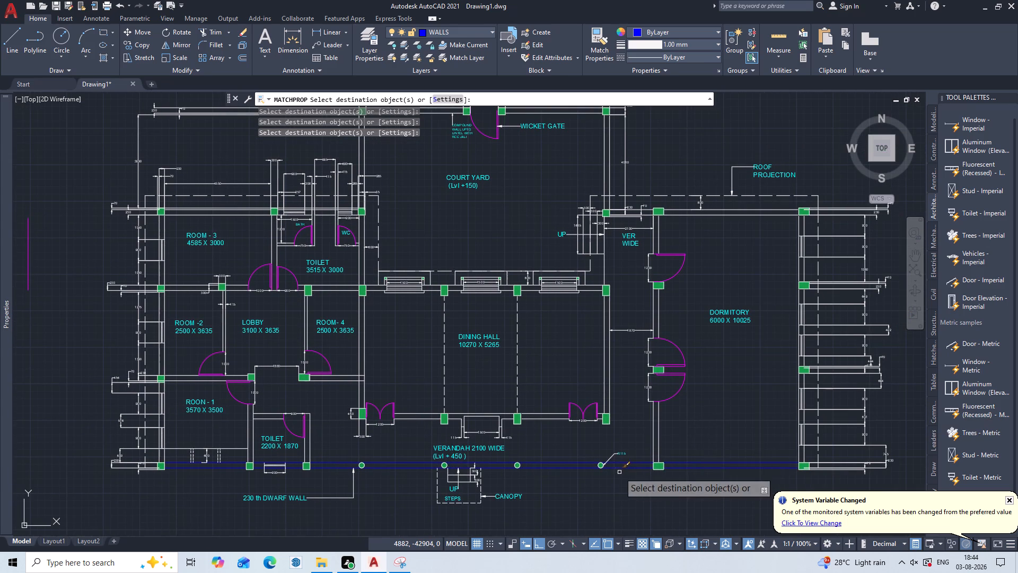
left_click(659, 439)
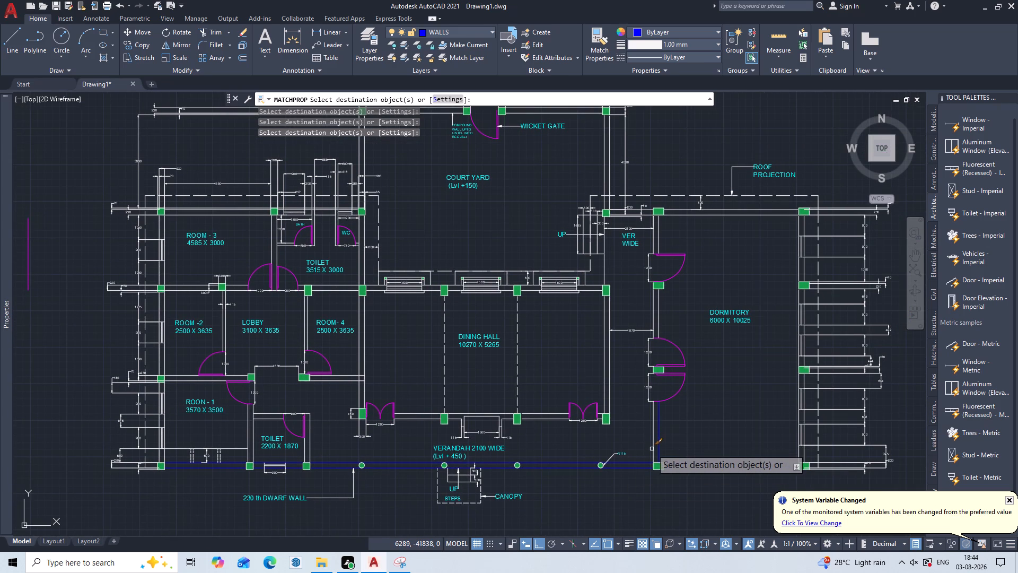
left_click(654, 452)
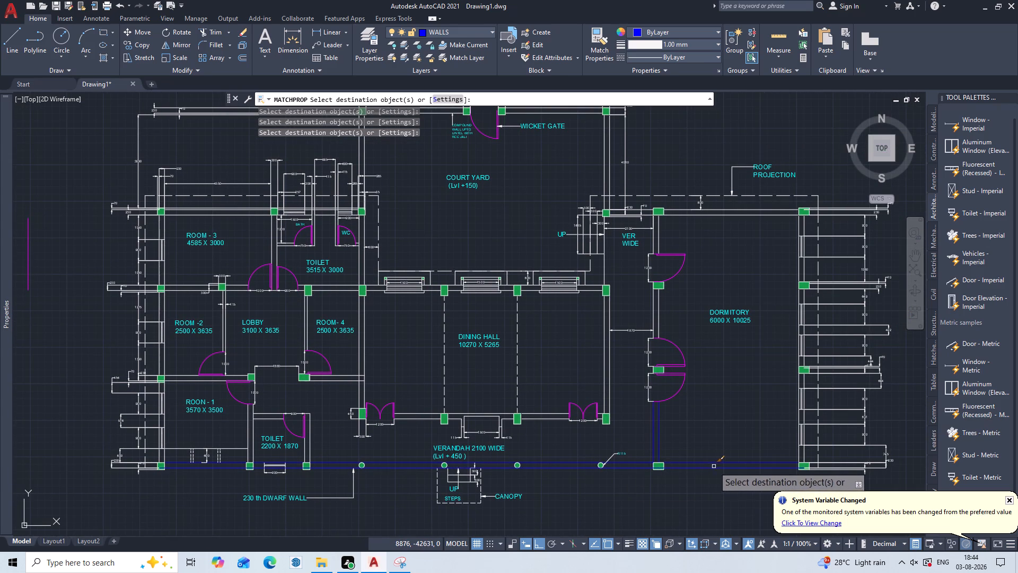
middle_click_drag(713, 466, 547, 439)
scroll(594, 421, "up", 2)
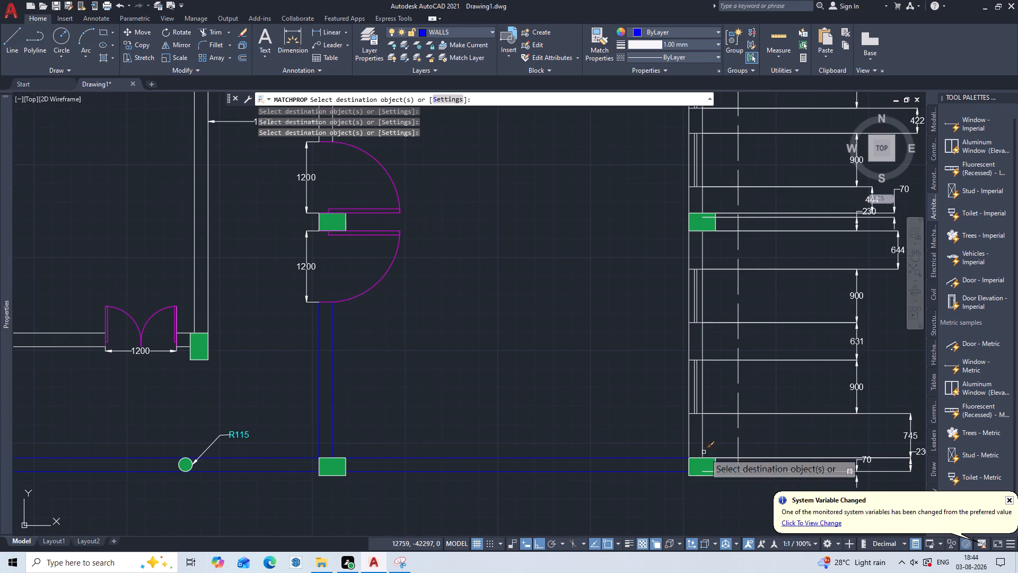
left_click(704, 441)
left_click(688, 439)
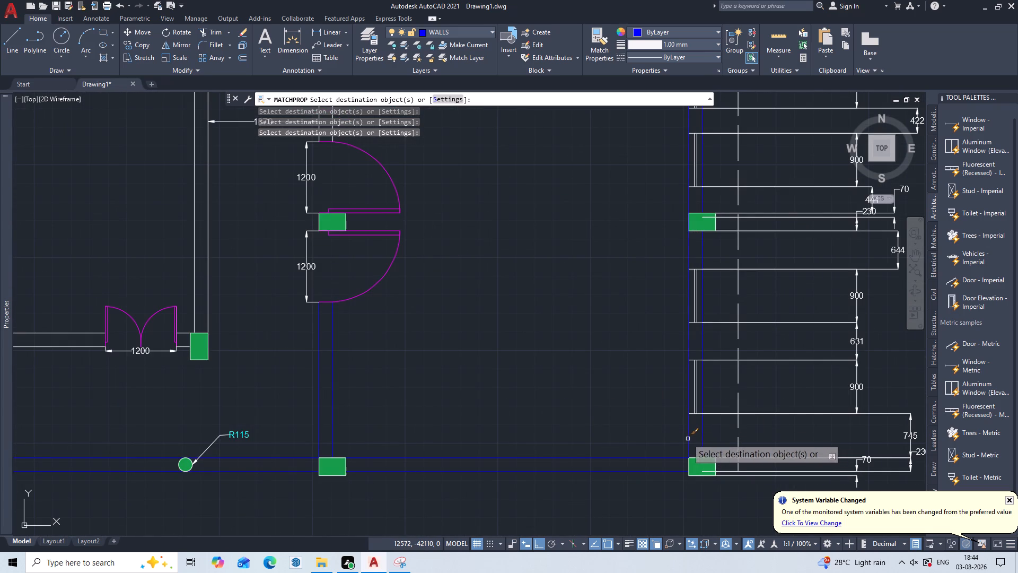
Match the WALLS properties onto both lines of the dormitory's upper wall beneath the roof projection.
scroll(631, 354, "down", 2)
middle_click_drag(600, 324, 653, 445)
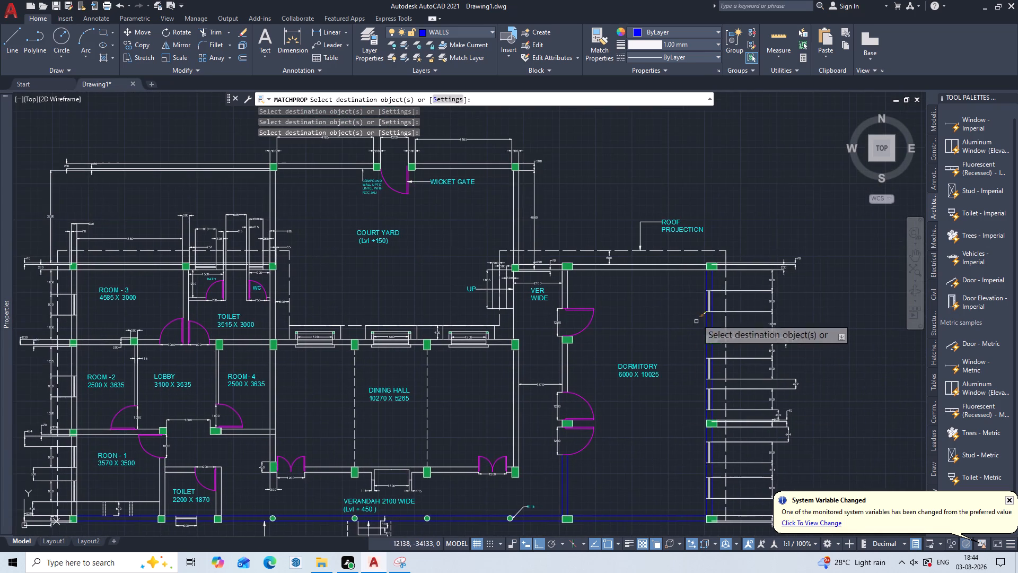
scroll(677, 265, "up", 1)
middle_click_drag(671, 318, 669, 386)
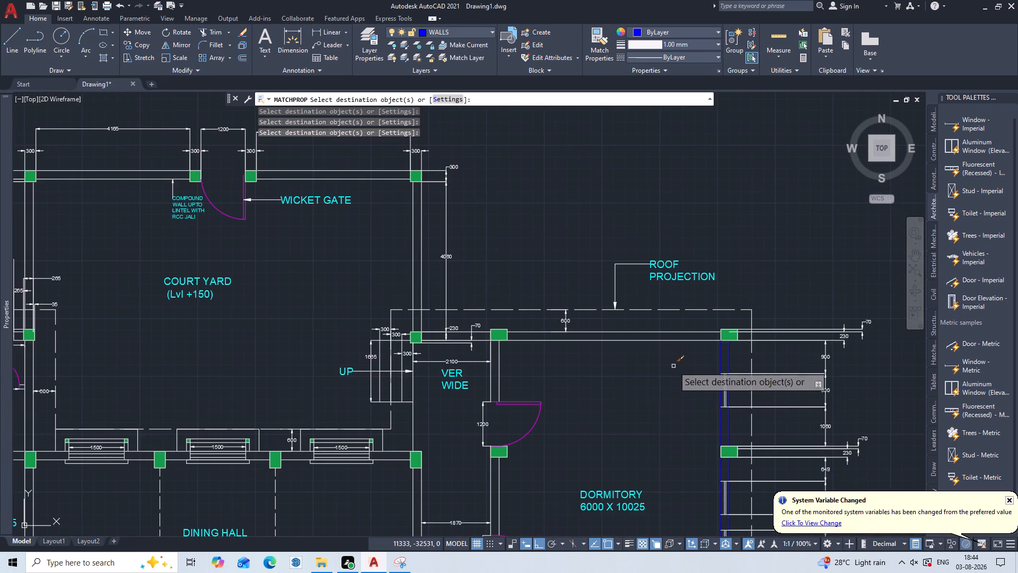
scroll(673, 366, "up", 2)
left_click(700, 282)
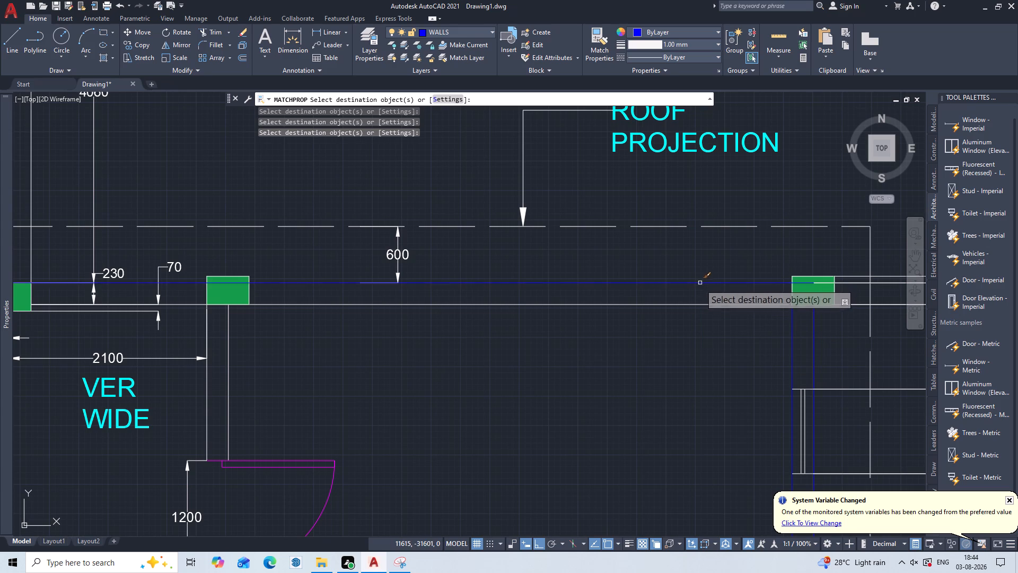
left_click(696, 303)
Match the WALLS properties onto the verandah/dormitory wall segments above the upper door and between the upper and middle doors.
scroll(696, 303, "down", 2)
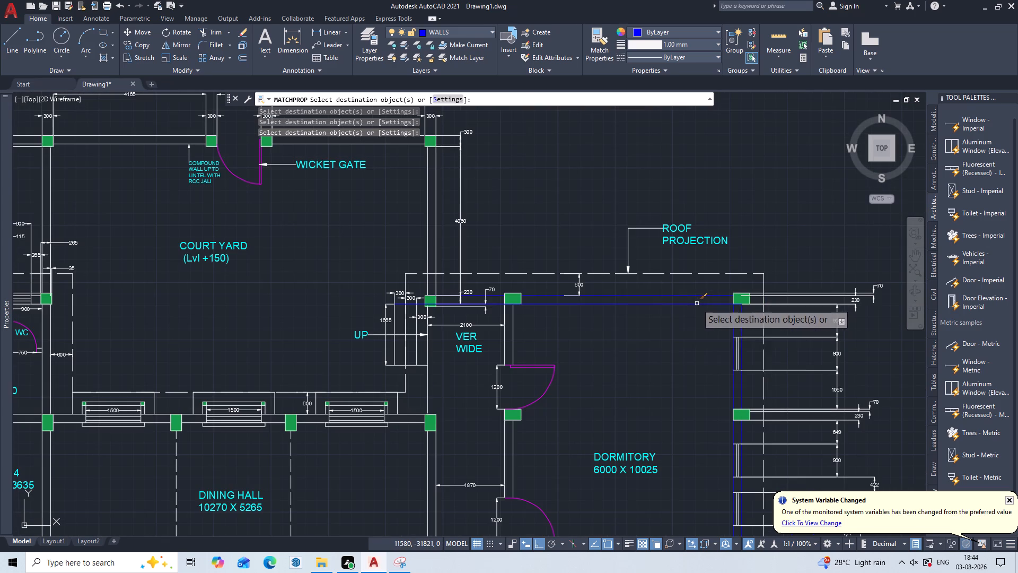
middle_click_drag(654, 342, 754, 318)
scroll(638, 312, "up", 1)
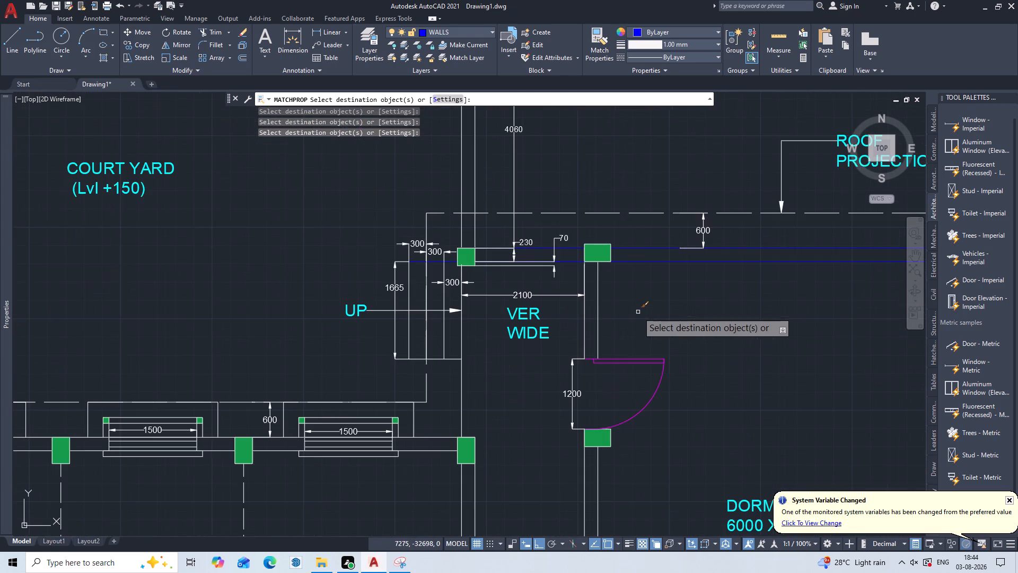
left_click(597, 324)
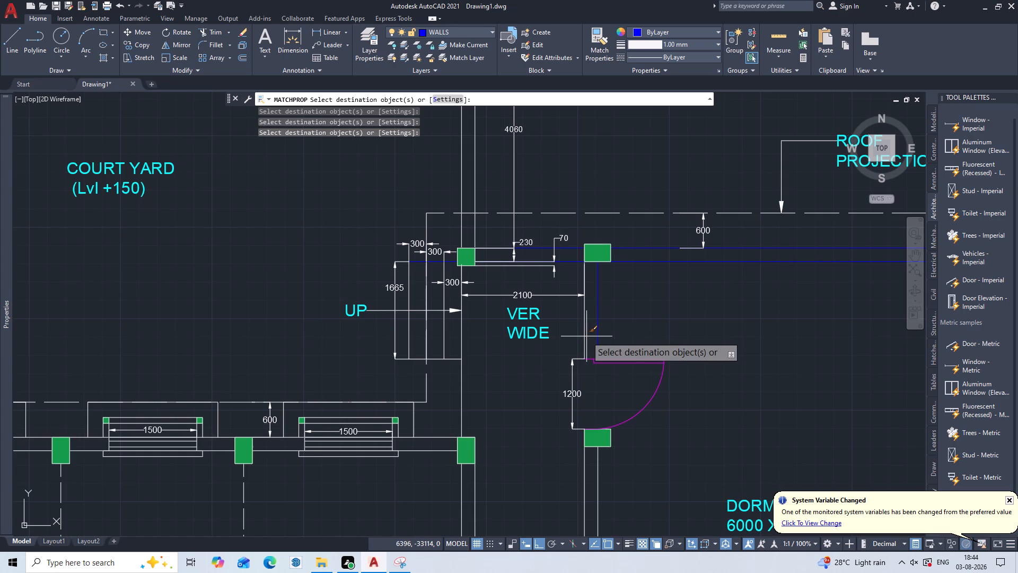
left_click(586, 336)
left_click(585, 340)
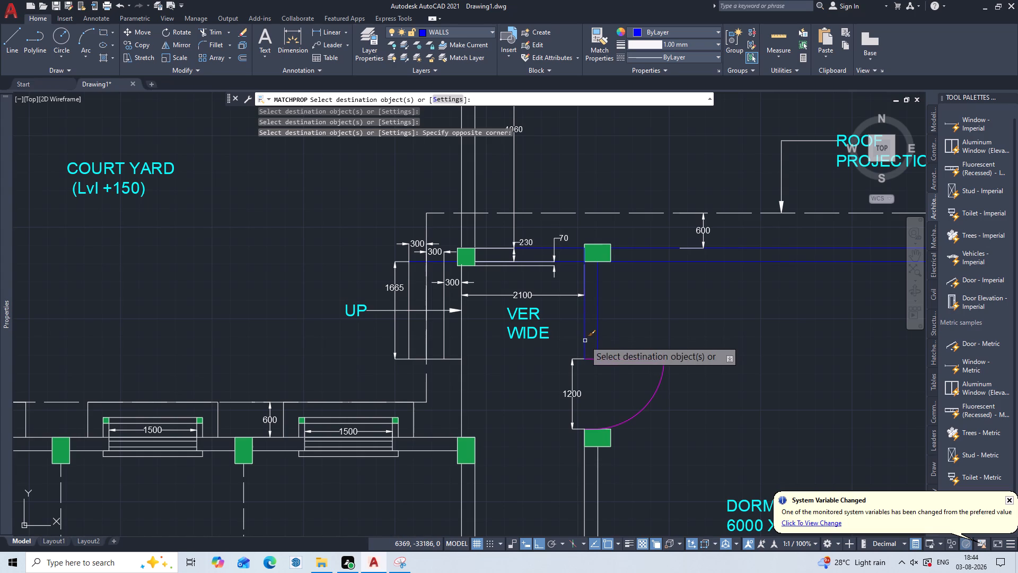
left_click(582, 342)
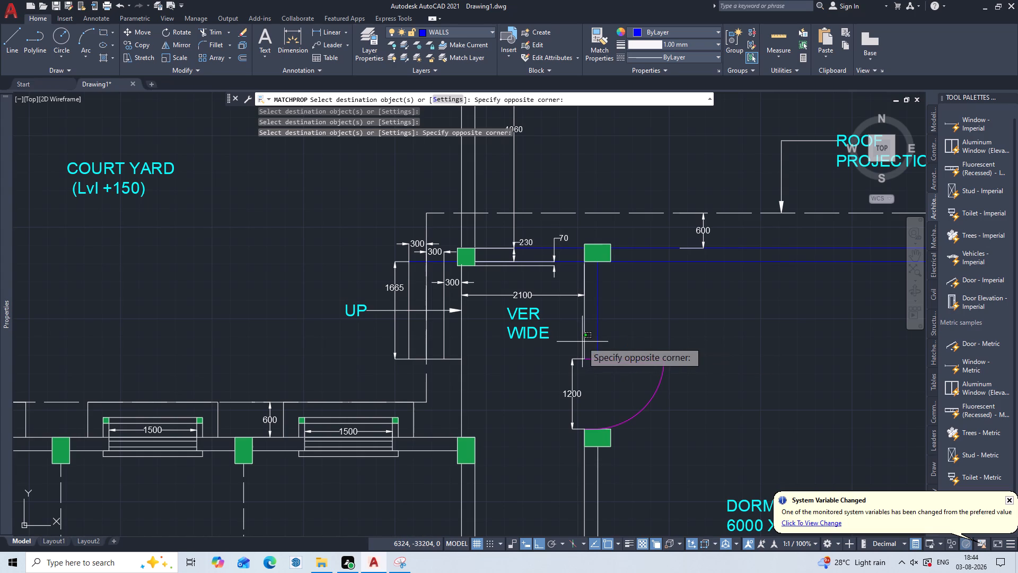
left_click(586, 346)
left_click(586, 346)
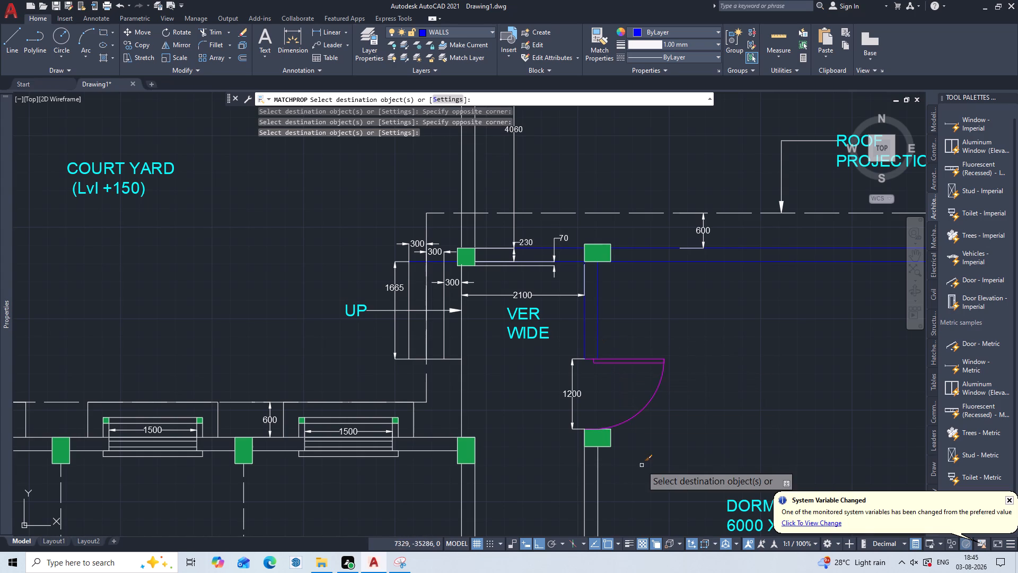
scroll(645, 459, "down", 1)
middle_click_drag(693, 371, 704, 340)
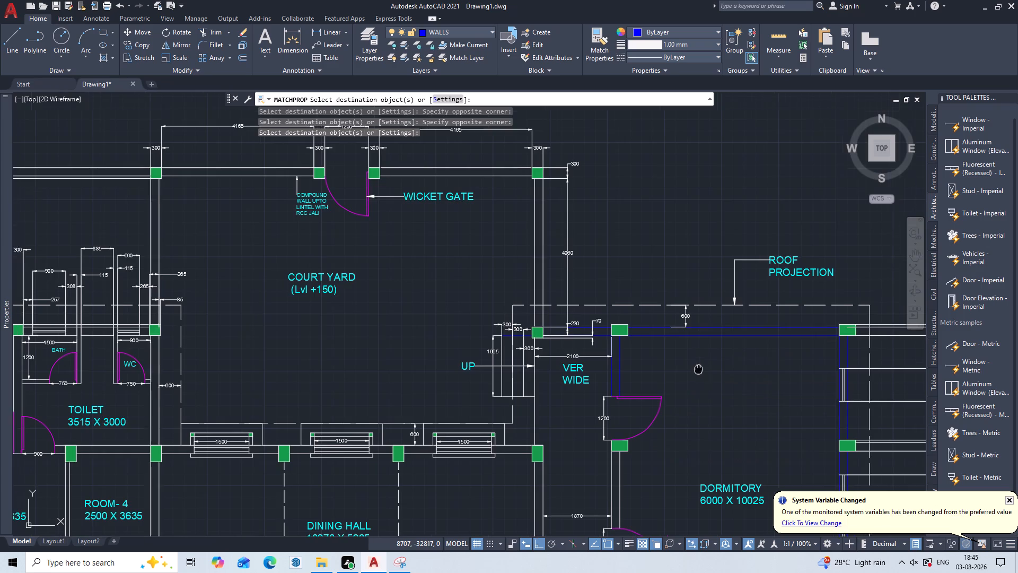
middle_click_drag(704, 340, 754, 185)
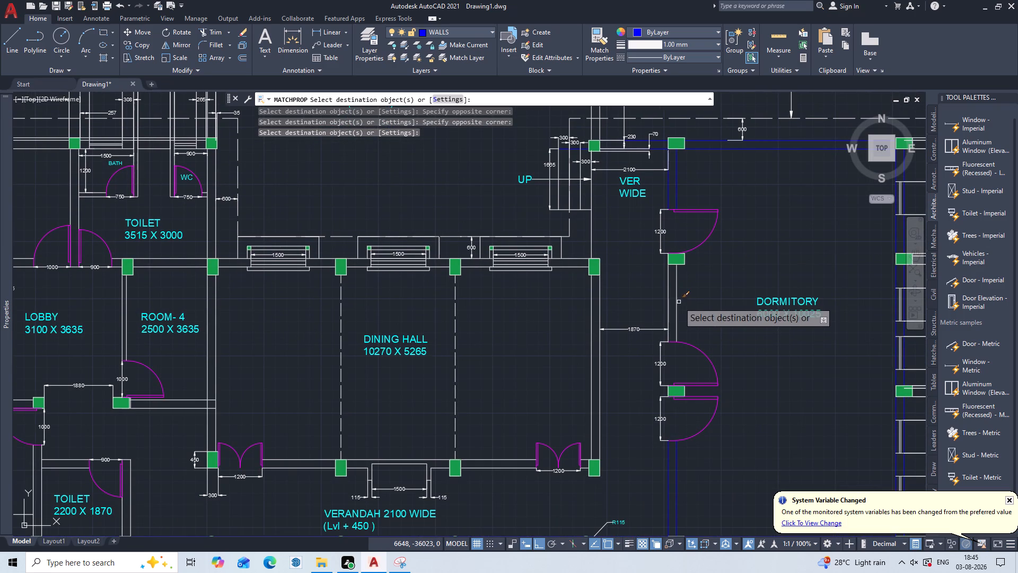
left_click(679, 300)
left_click(661, 309)
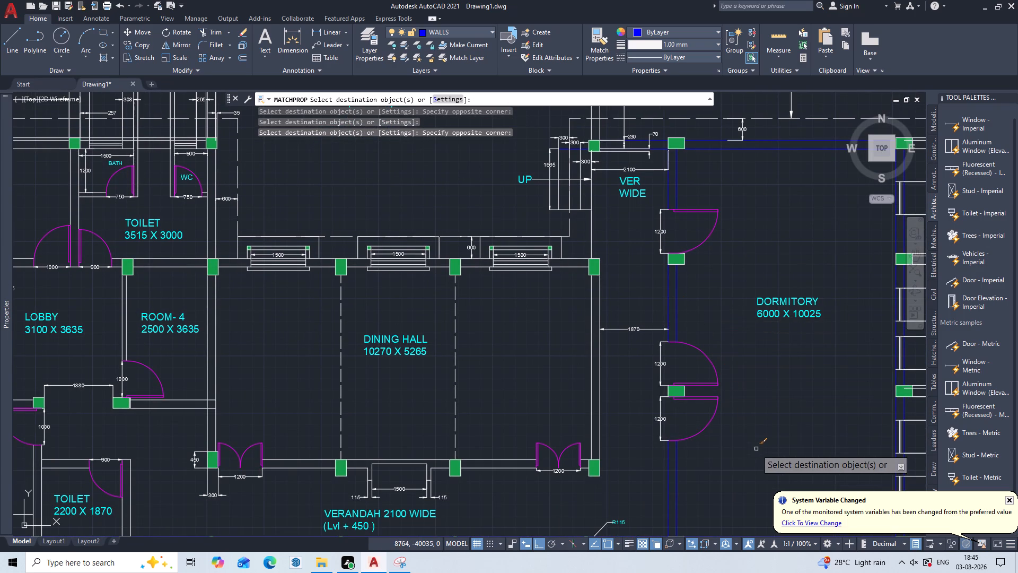
Match the WALLS properties onto the dining hall's verandah-side east wall and its lower wall segments between the two double doors.
middle_click_drag(757, 449, 768, 280)
middle_click_drag(762, 324, 848, 412)
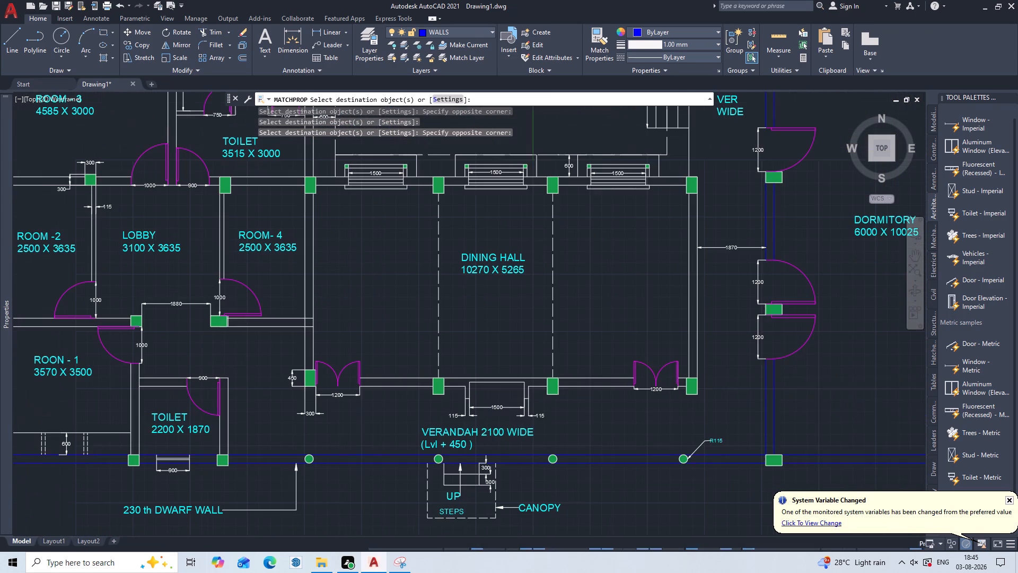
left_click(714, 315)
left_click(680, 334)
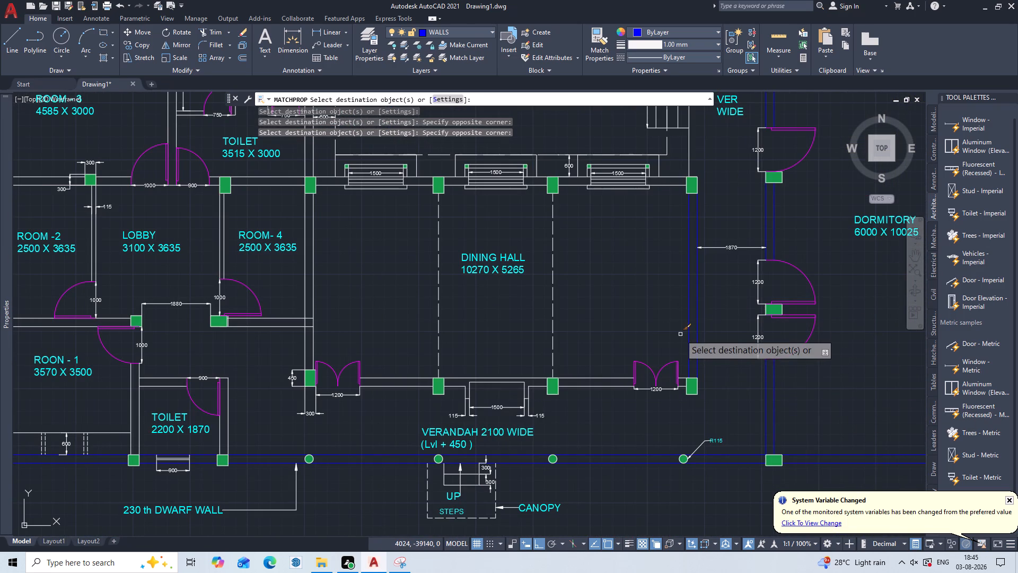
left_click_drag(608, 352, 607, 363)
left_click(596, 416)
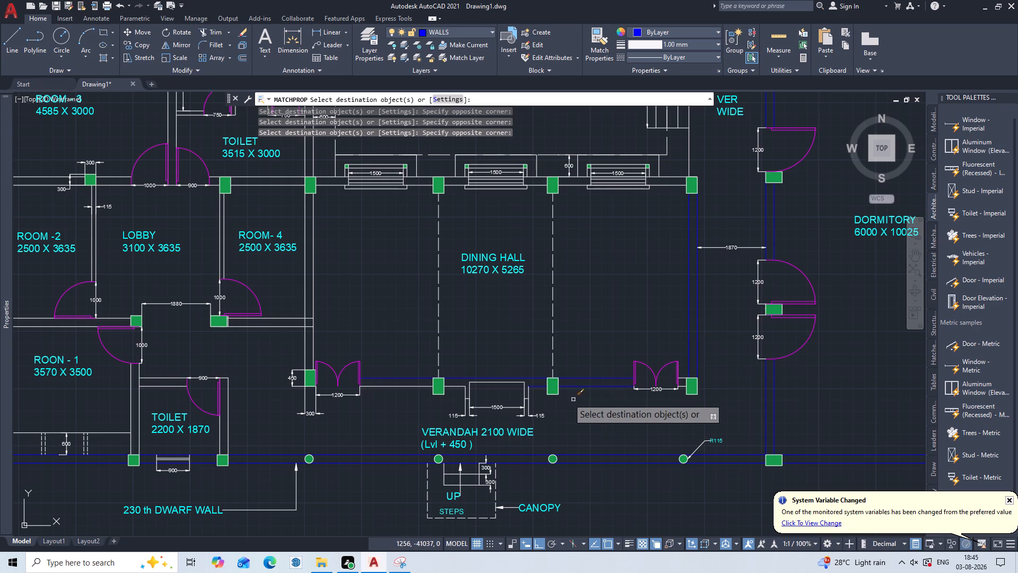
left_click_drag(406, 364, 401, 370)
left_click(392, 409)
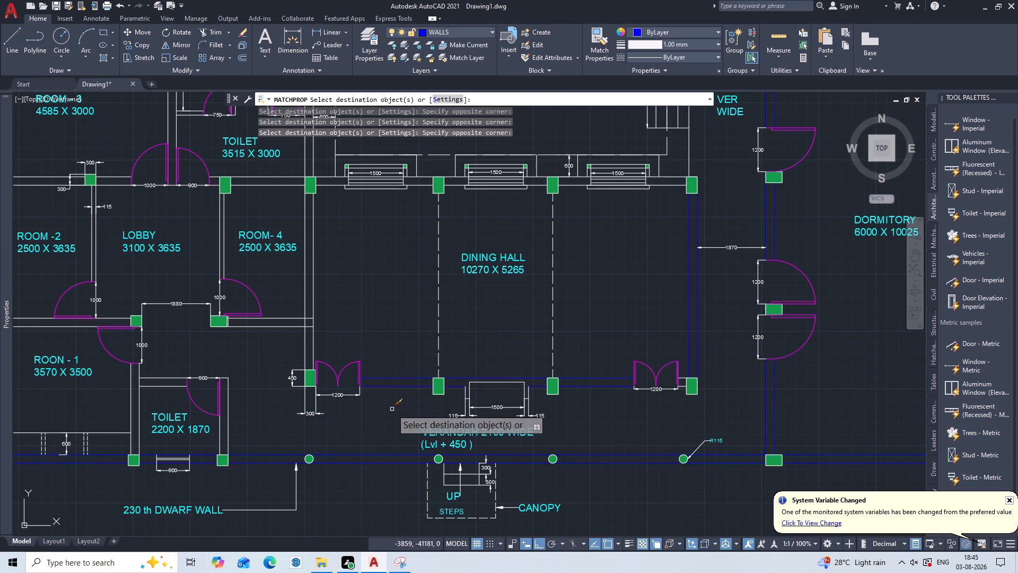
Match the WALLS properties onto all the lines of the 1500 wide recess in the dining hall's lower wall.
left_click(506, 382)
left_click(487, 381)
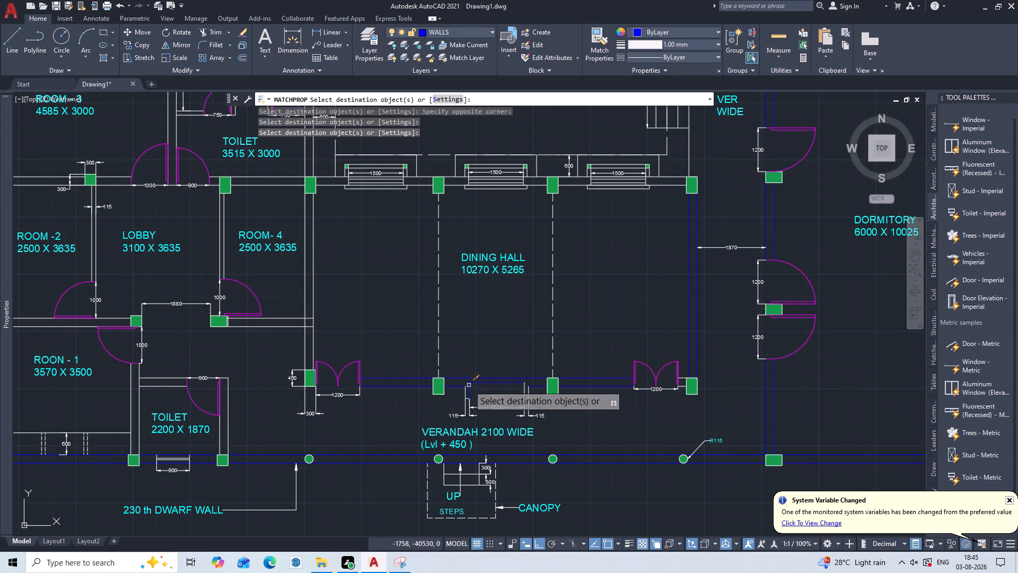
left_click(469, 385)
left_click(462, 393)
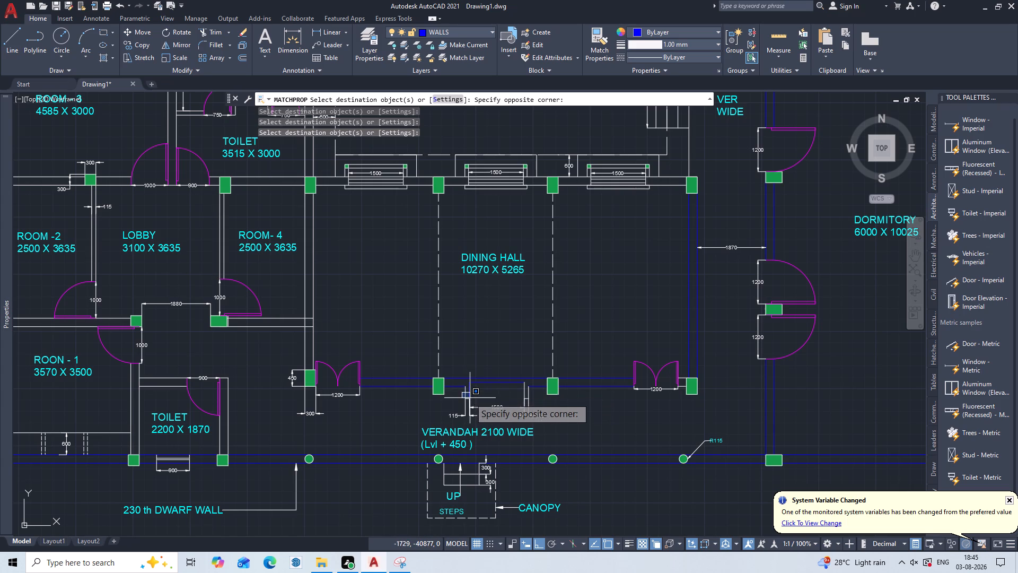
left_click(472, 400)
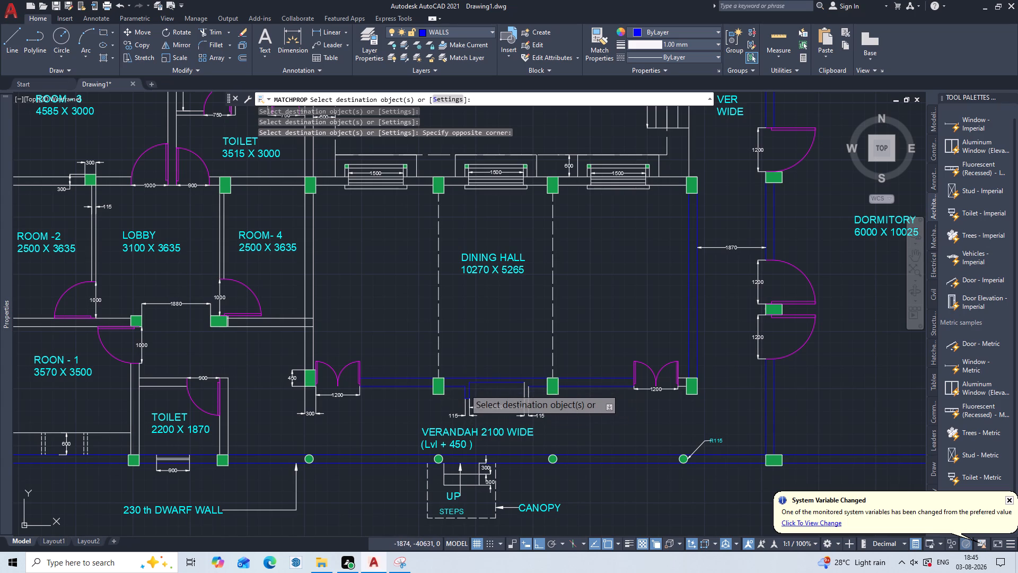
left_click(464, 389)
left_click(525, 387)
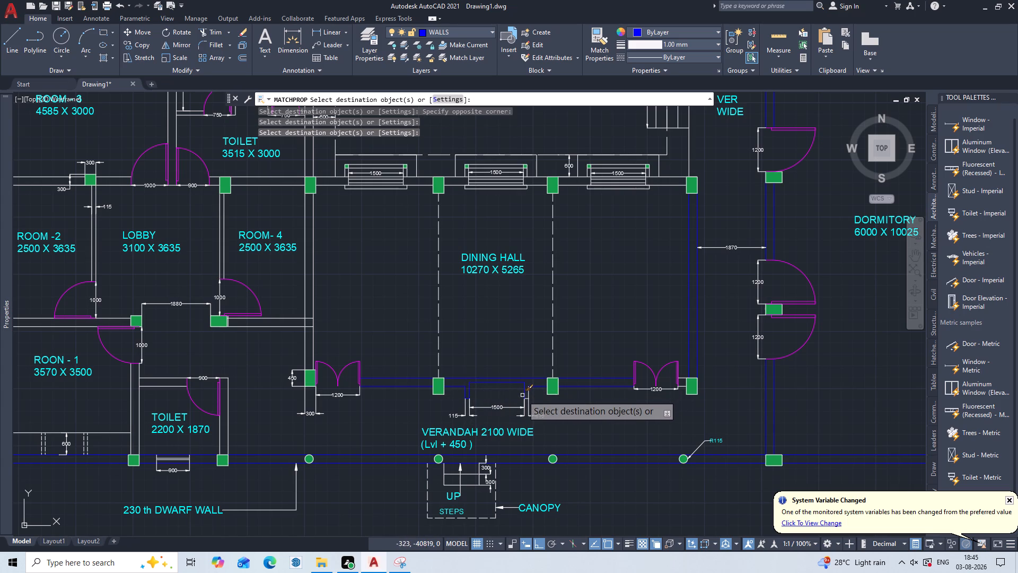
left_click(527, 395)
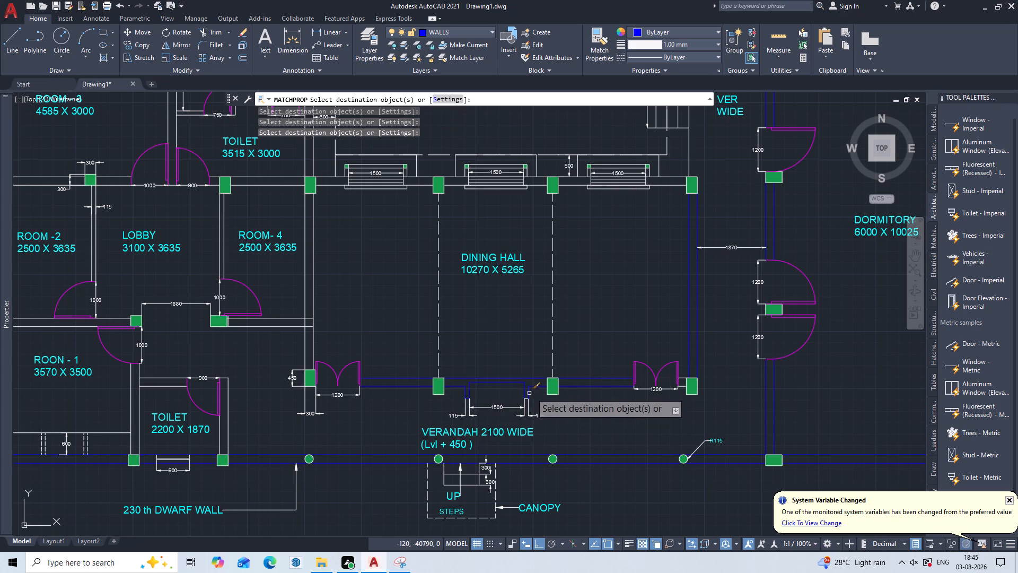
scroll(531, 391, "up", 2)
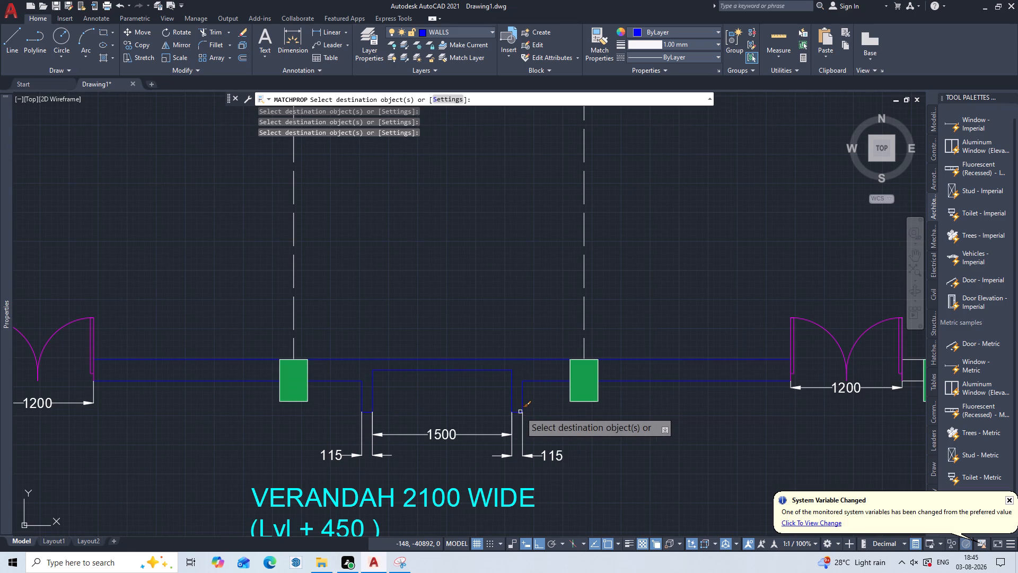
left_click(520, 412)
Match the WALLS properties onto both lines of the dining hall's west wall, shared with Room-4.
scroll(518, 316, "down", 2)
middle_click_drag(501, 282, 541, 326)
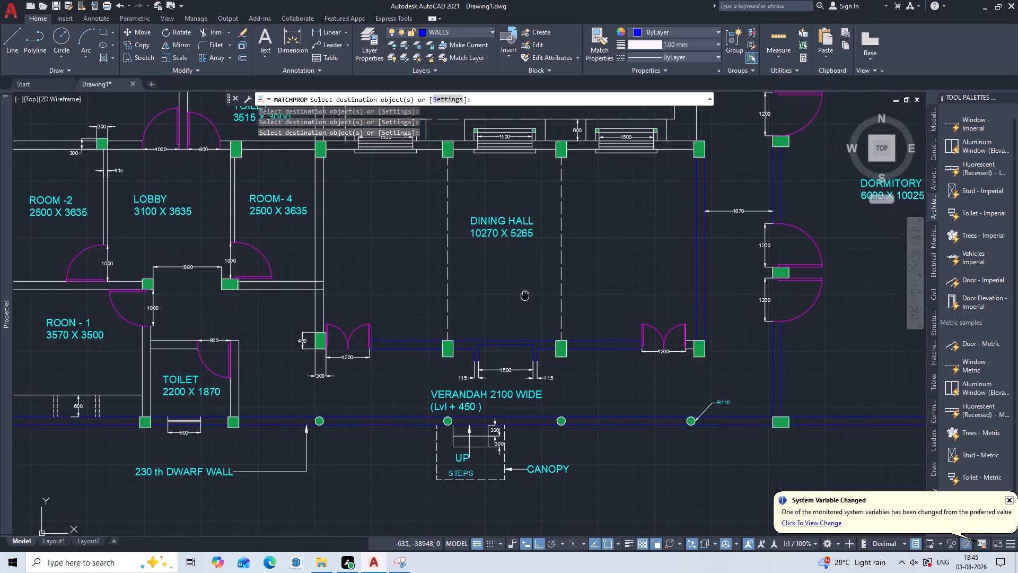
middle_click_drag(541, 326, 644, 402)
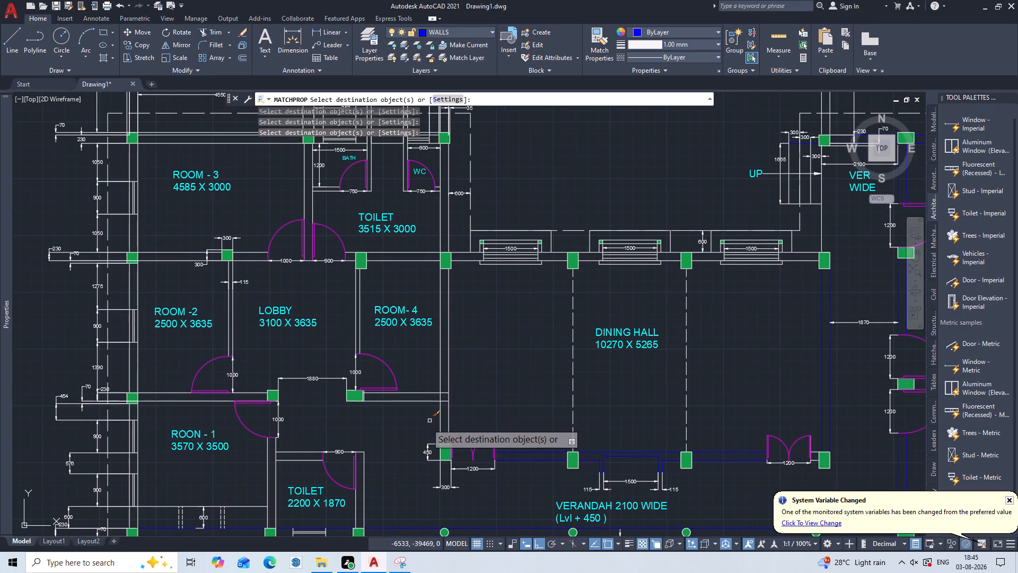
left_click(431, 421)
left_click(490, 410)
left_click_drag(467, 328, 458, 333)
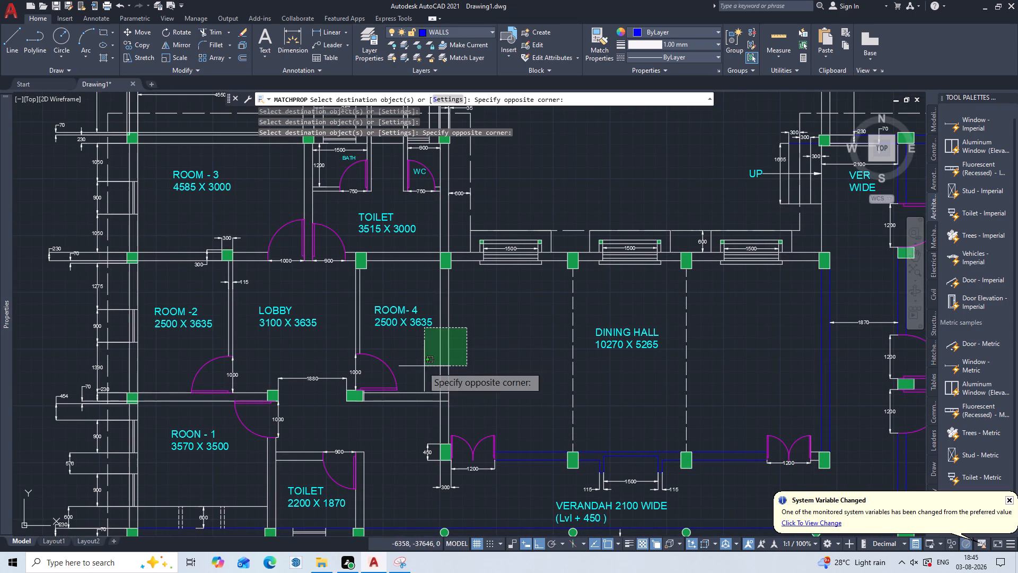
left_click(432, 378)
Match the WALLS properties onto both lines of the upper wall running along Room-4 and the dining hall's window side.
middle_click_drag(526, 332, 549, 454)
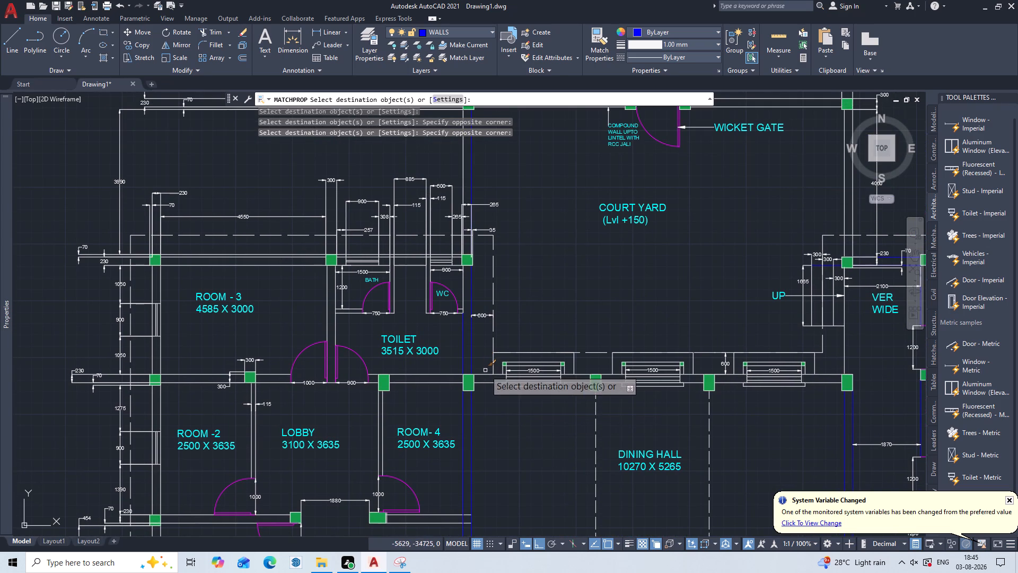
left_click(486, 370)
left_click(485, 408)
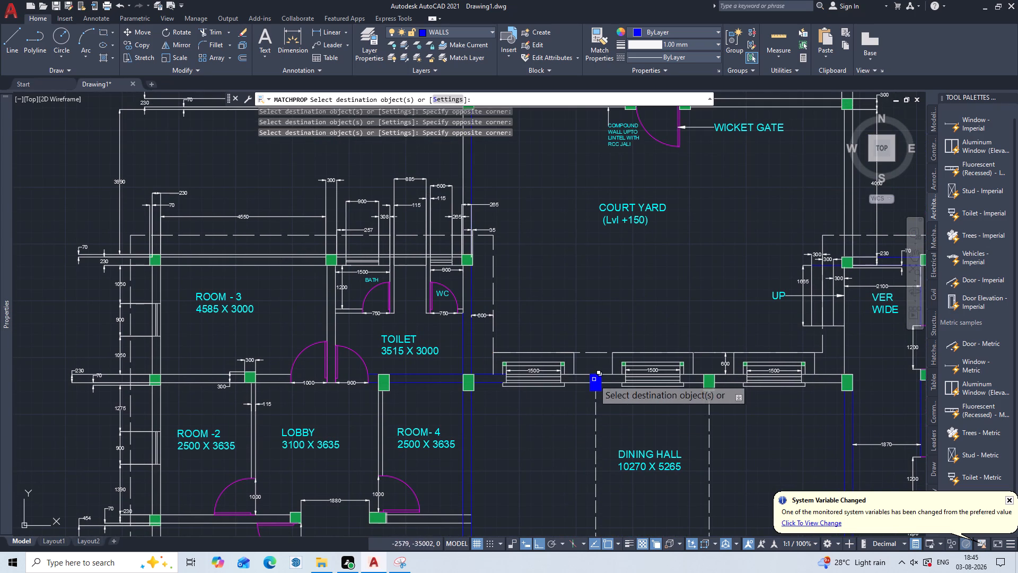
left_click(578, 374)
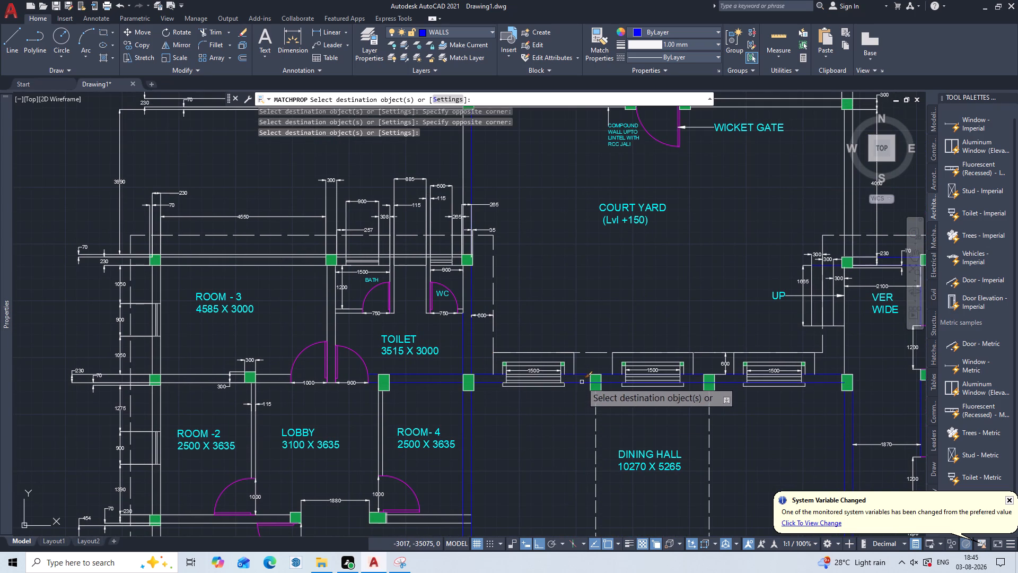
left_click(581, 382)
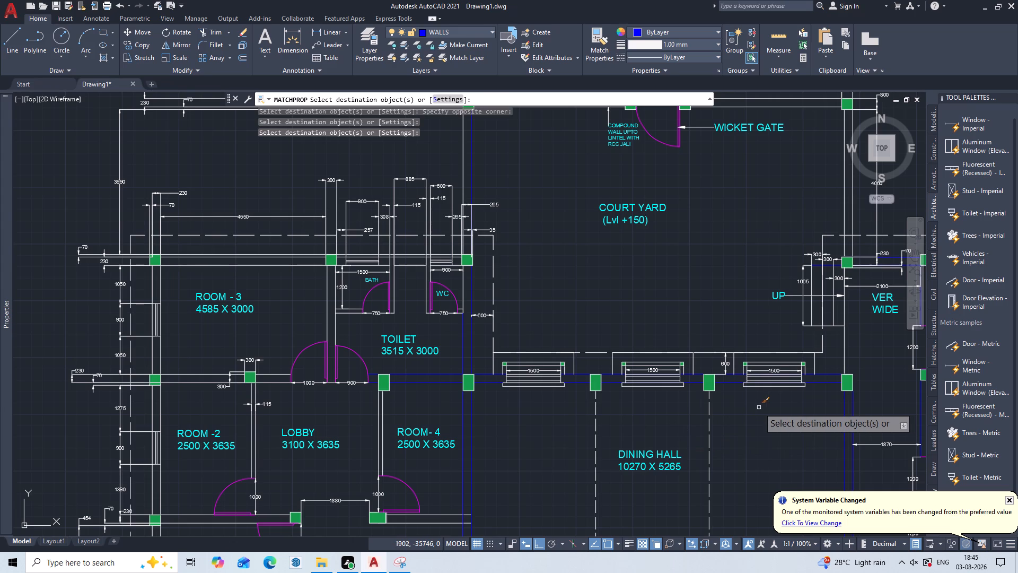
Match the WALLS properties onto the remaining line of the courtyard's west wall and both lines of Room-3's upper wall.
middle_click_drag(759, 407, 778, 432)
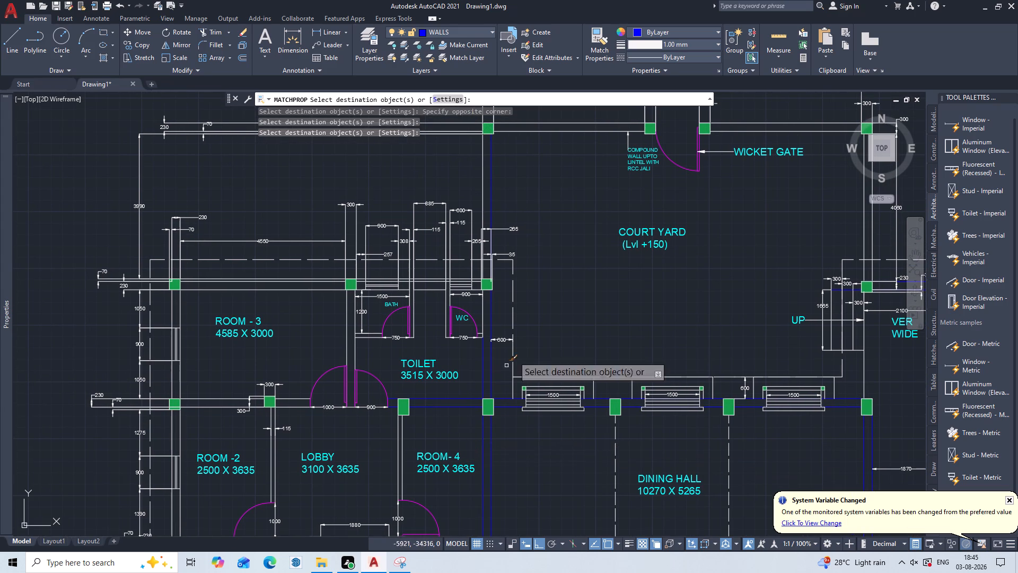
scroll(577, 270, "down", 1)
middle_click_drag(577, 270, 608, 321)
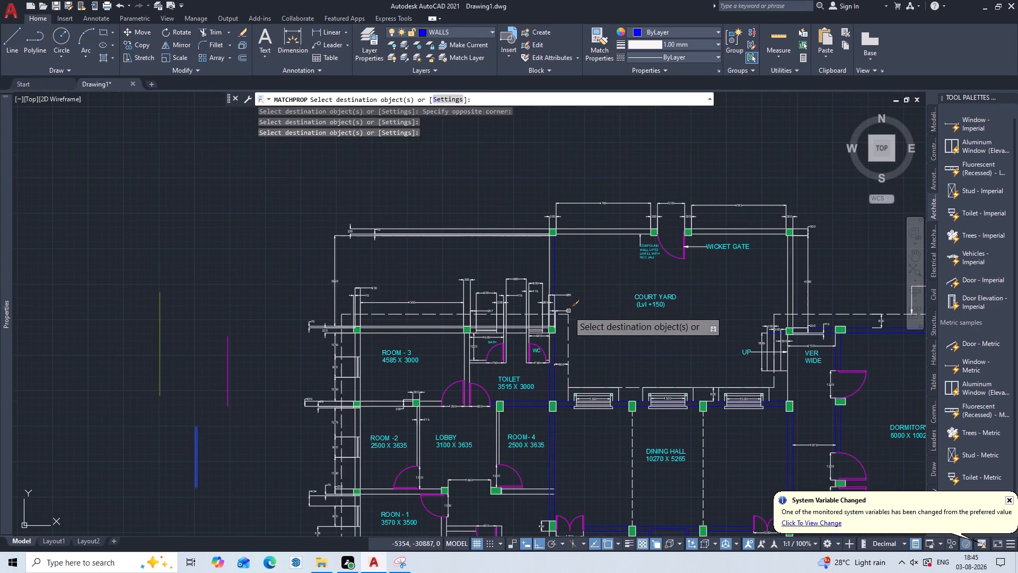
scroll(545, 246, "up", 2)
left_click(552, 263)
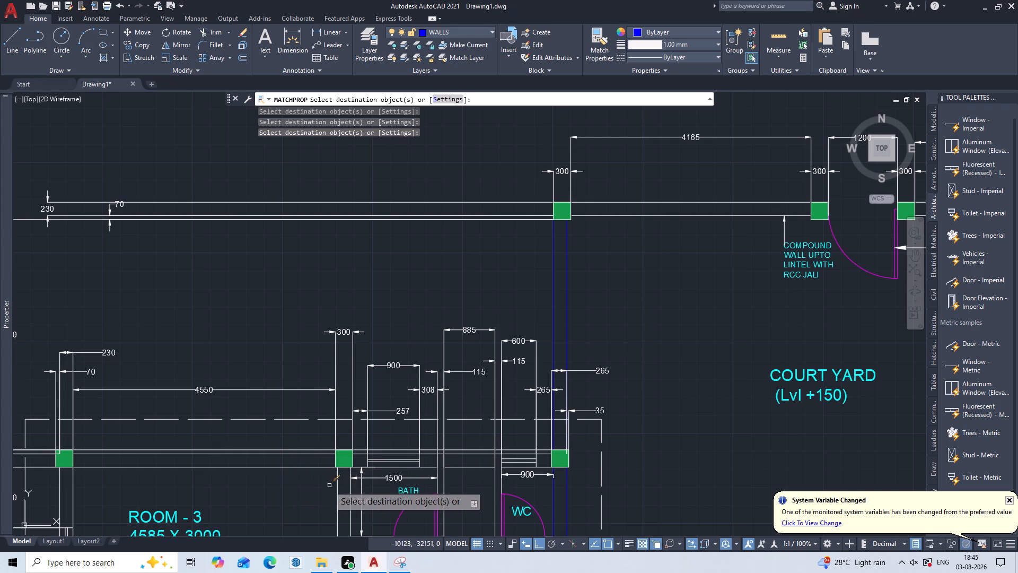
left_click(312, 467)
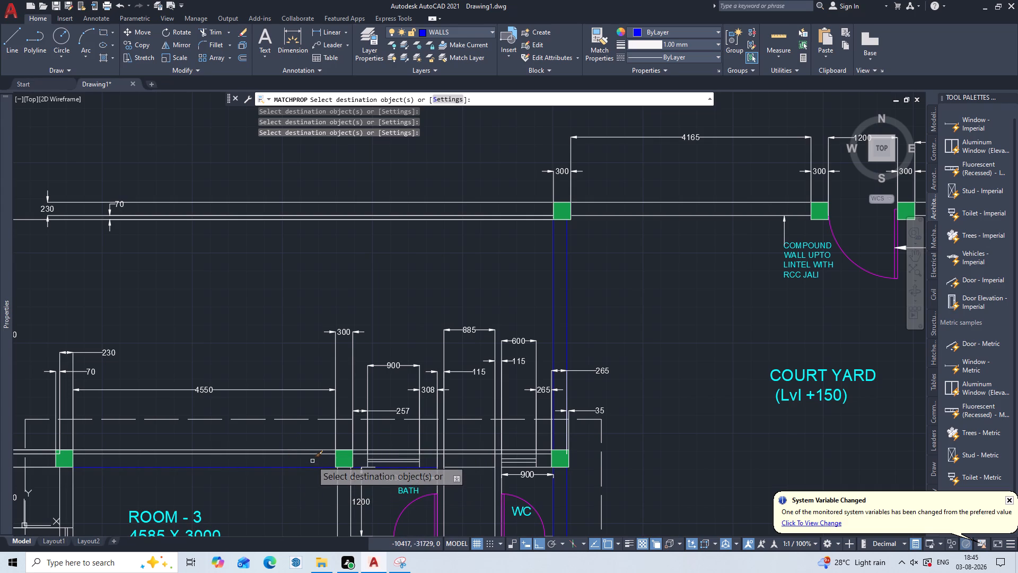
left_click(318, 455)
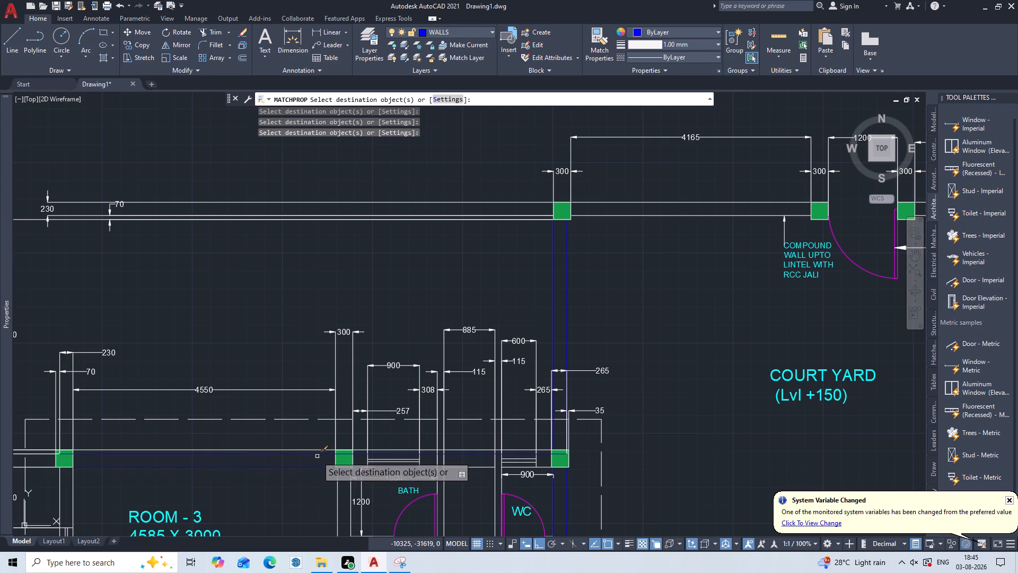
Match the WALLS properties onto the outer and inner lines of the building's west wall along Room-3, Room-2 and Room-1.
scroll(301, 484, "down", 1)
middle_click_drag(301, 484, 455, 405)
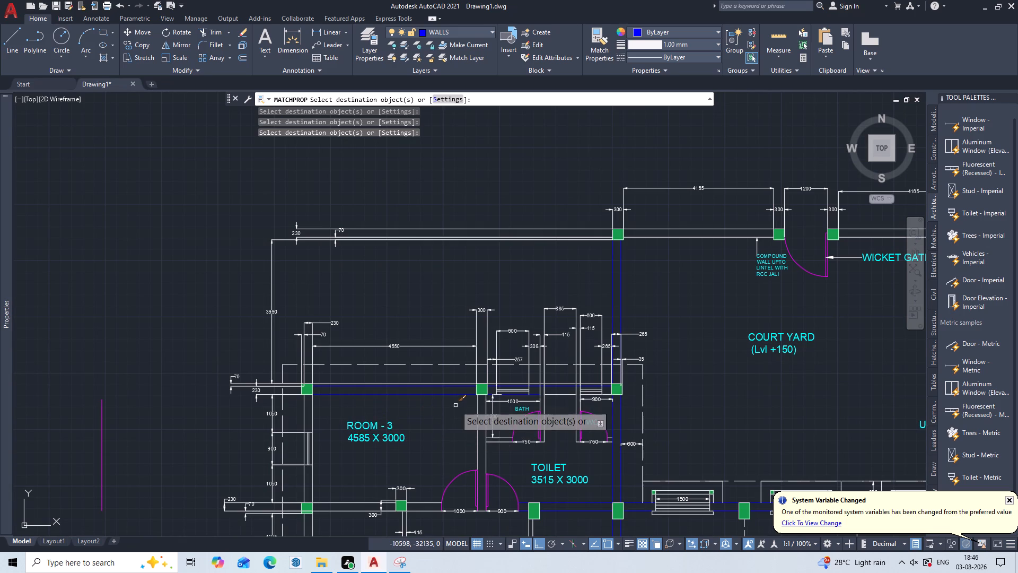
middle_click_drag(363, 430, 446, 364)
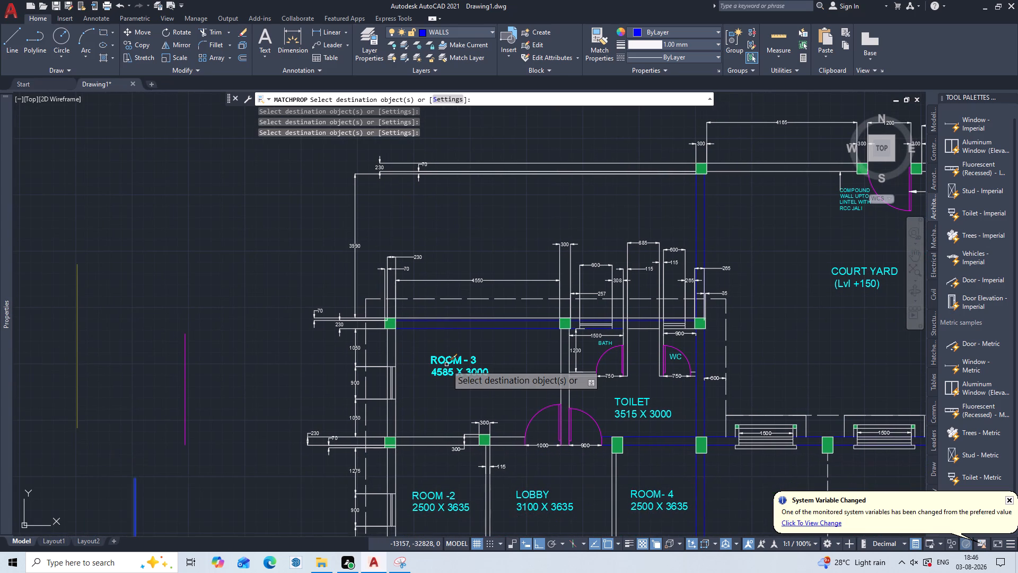
left_click(376, 349)
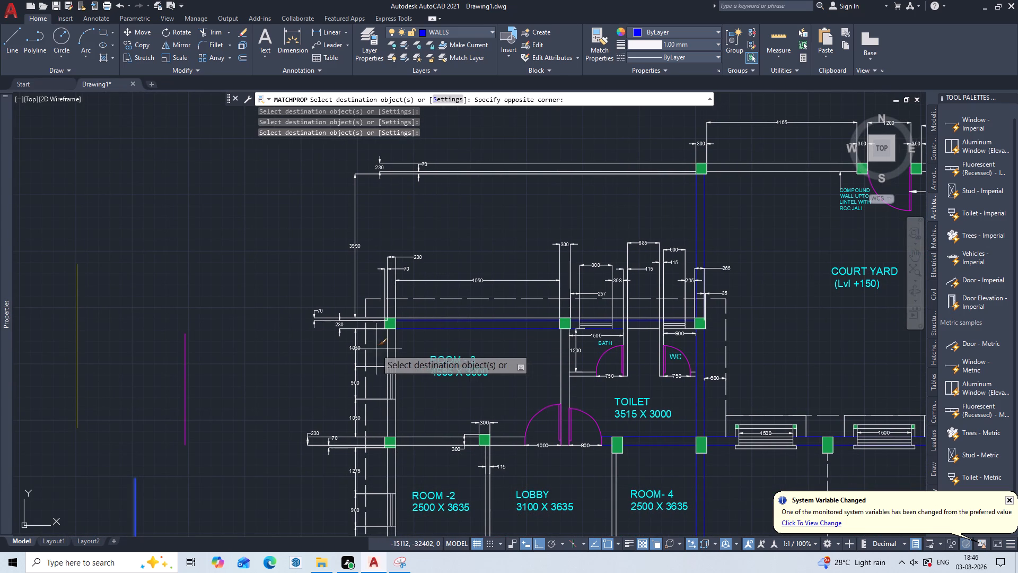
left_click(416, 350)
left_click(416, 350)
left_click(386, 353)
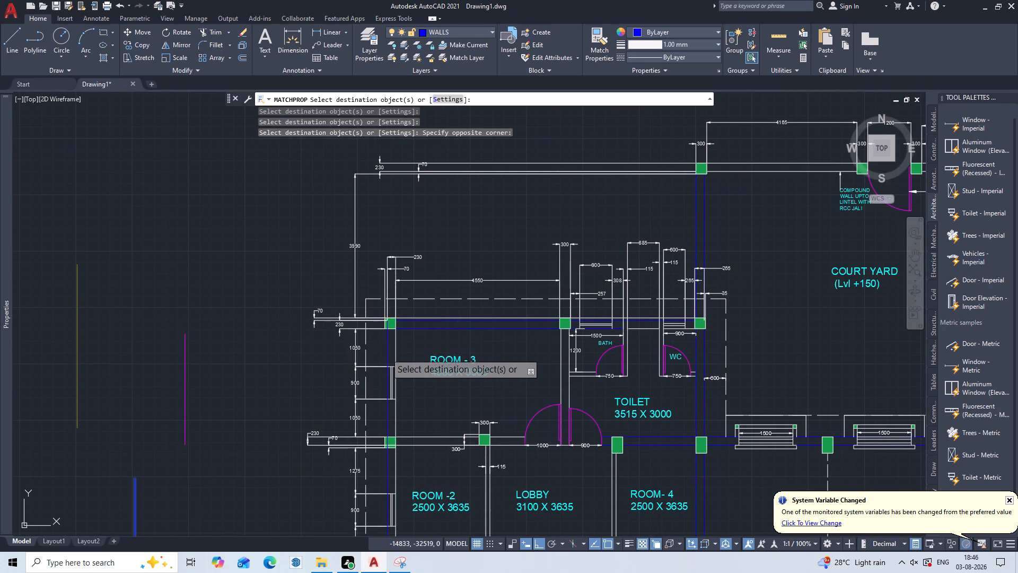
left_click(394, 354)
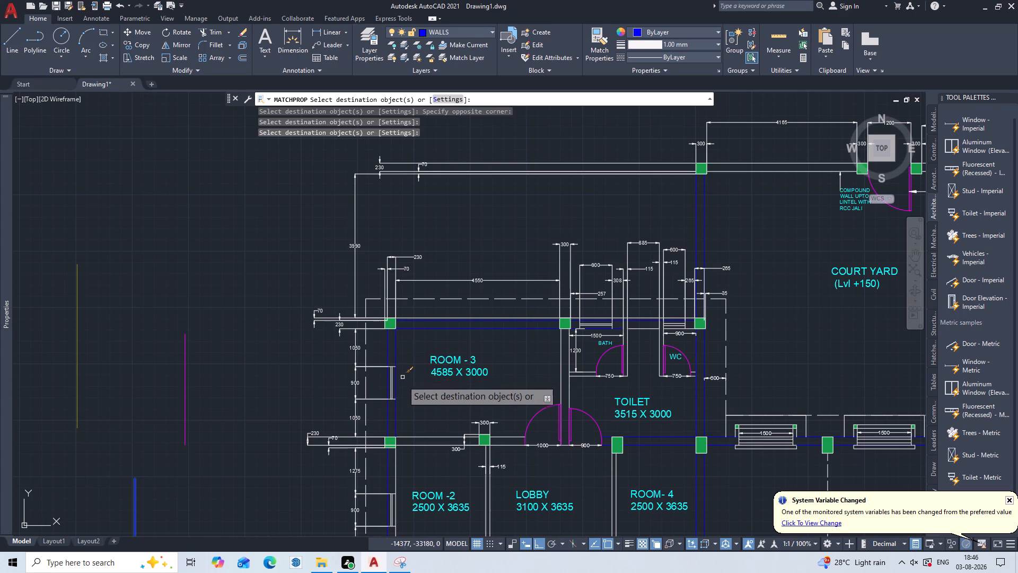
middle_click_drag(408, 412, 435, 233)
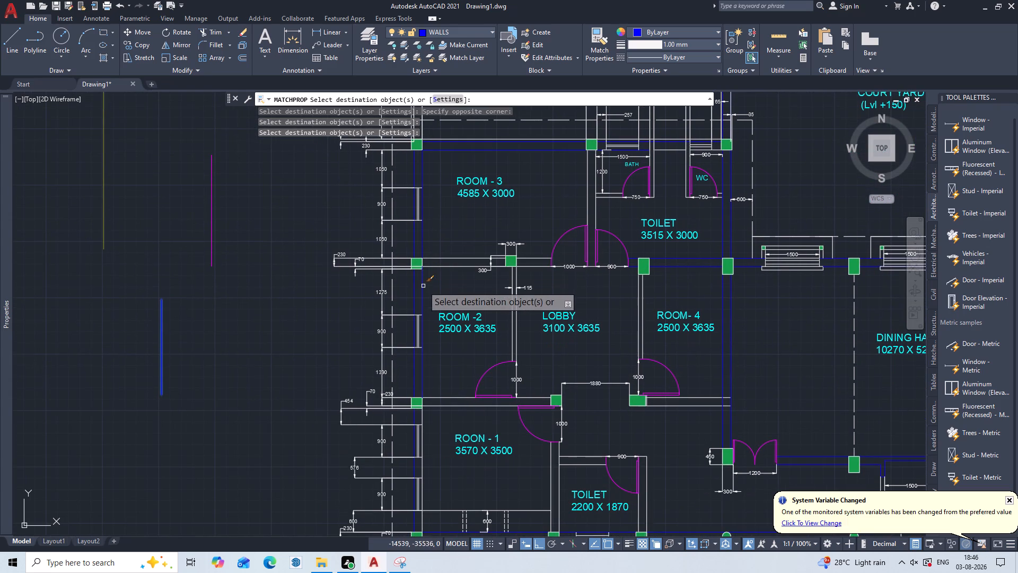
left_click(423, 290)
middle_click_drag(432, 338, 437, 283)
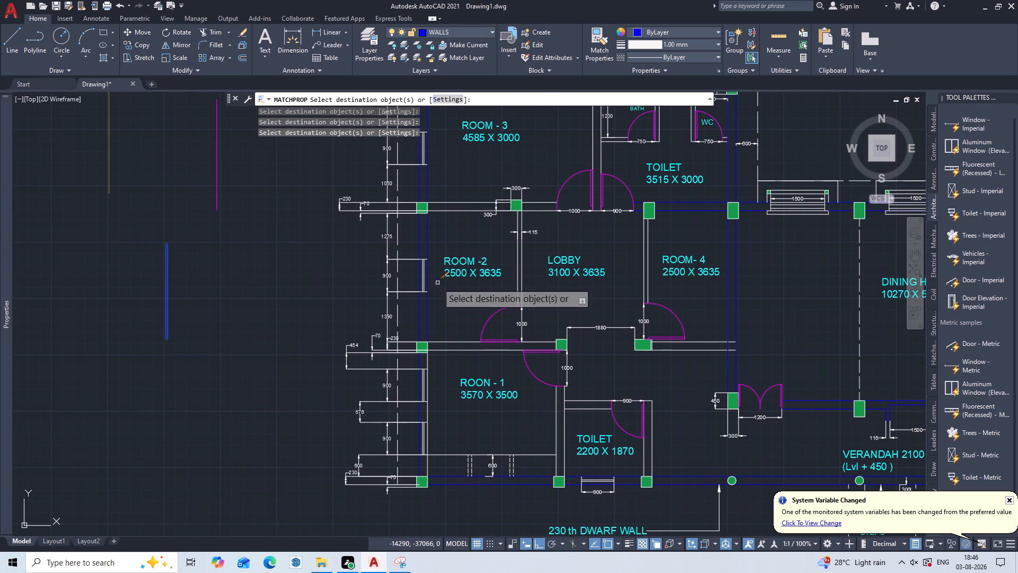
left_click(427, 363)
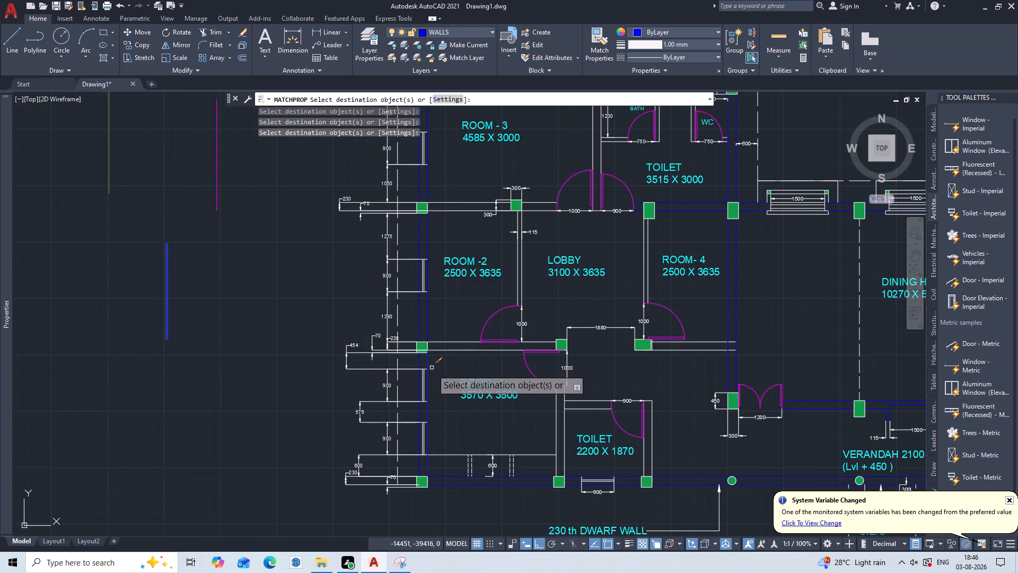
Match the WALLS properties onto the two horizontal walls separating Room-2 from Room-1 and from Room-3.
left_click(454, 333)
left_click(452, 372)
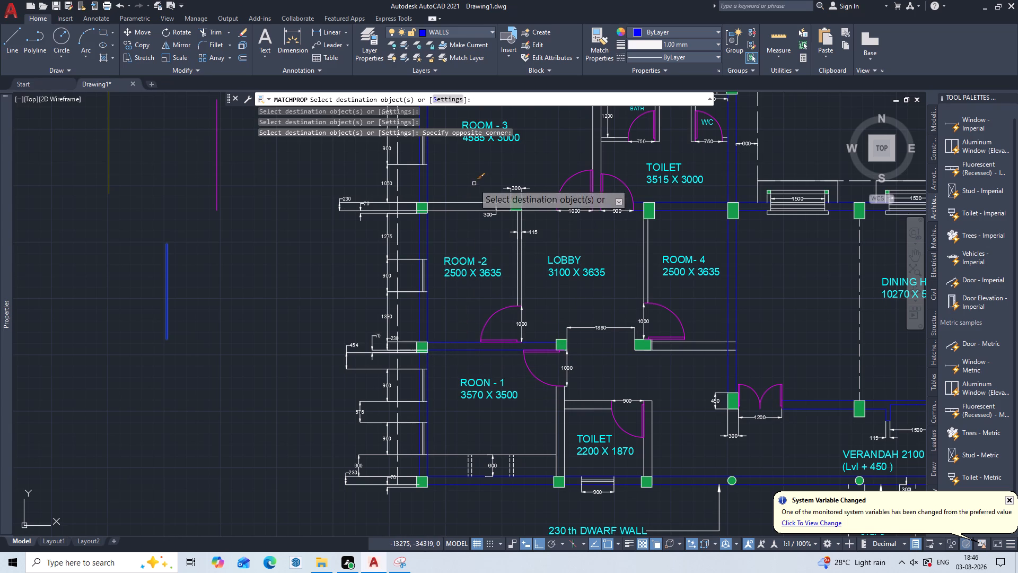
left_click_drag(474, 183, 474, 188)
left_click(460, 222)
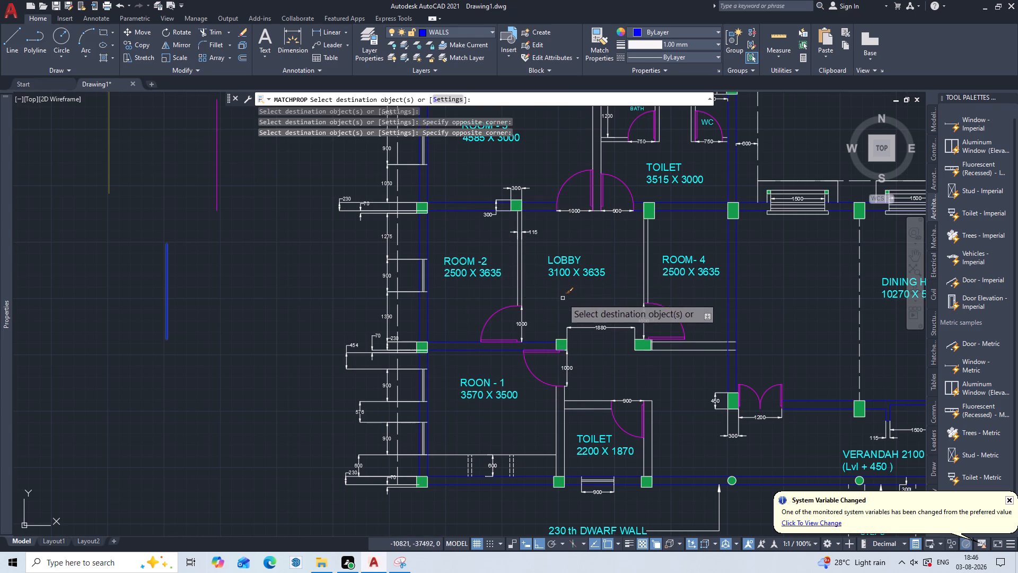
Match the WALLS properties onto the partitions on both sides of the lobby and onto Room-4's lower wall.
left_click(533, 266)
left_click(513, 283)
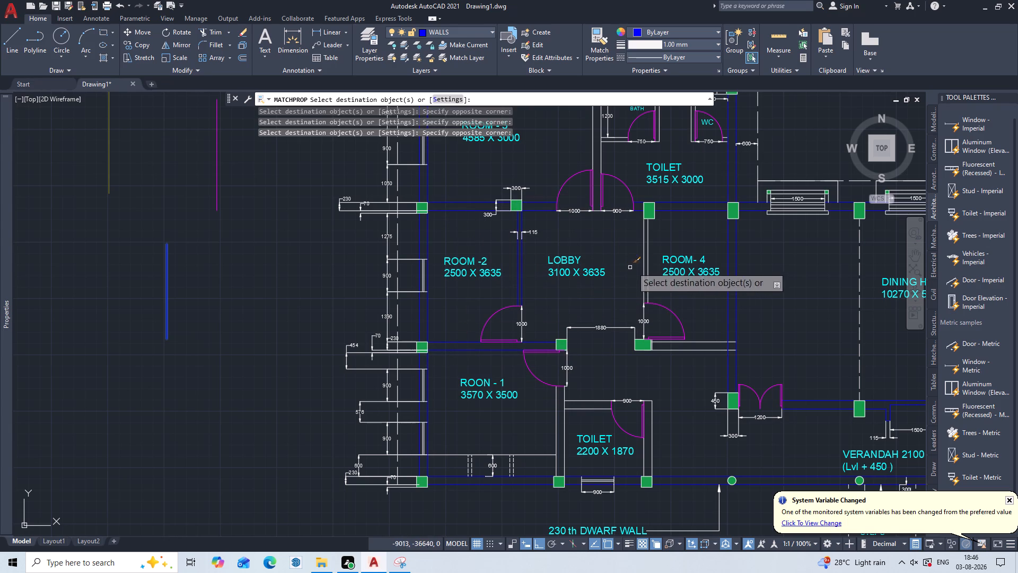
left_click(656, 243)
left_click(636, 257)
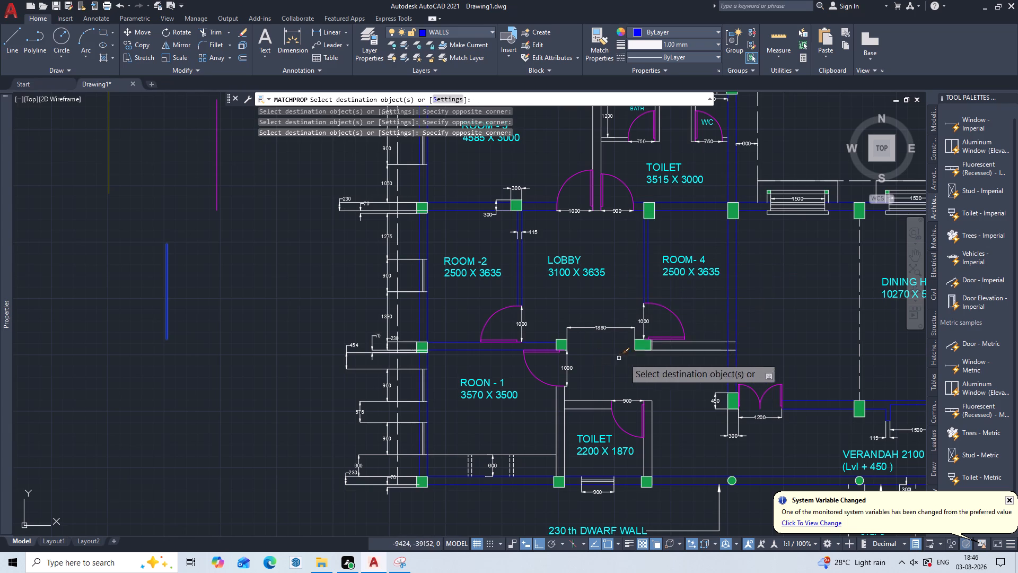
left_click_drag(698, 335, 694, 345)
left_click(699, 372)
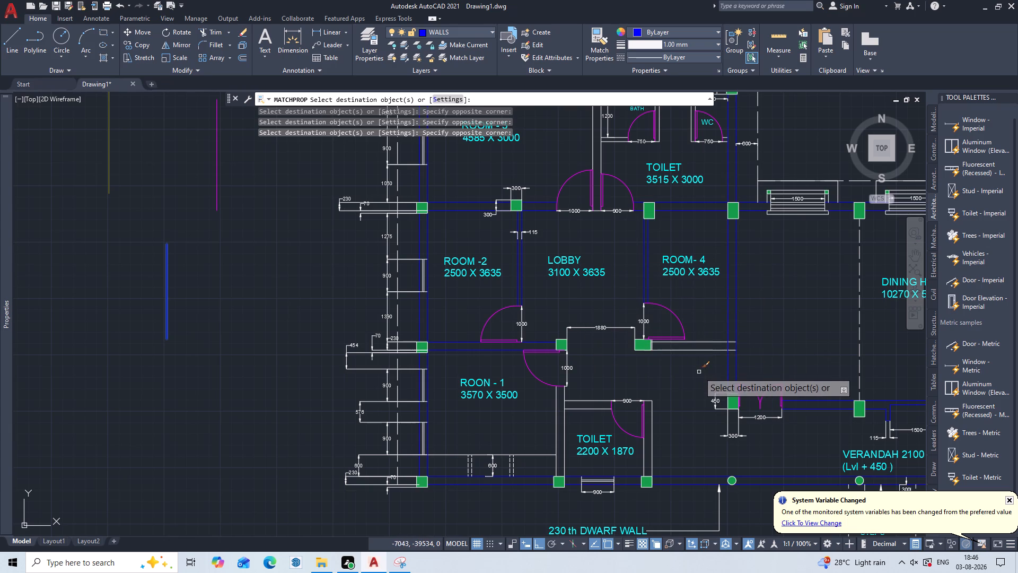
left_click_drag(720, 331, 710, 343)
left_click(698, 366)
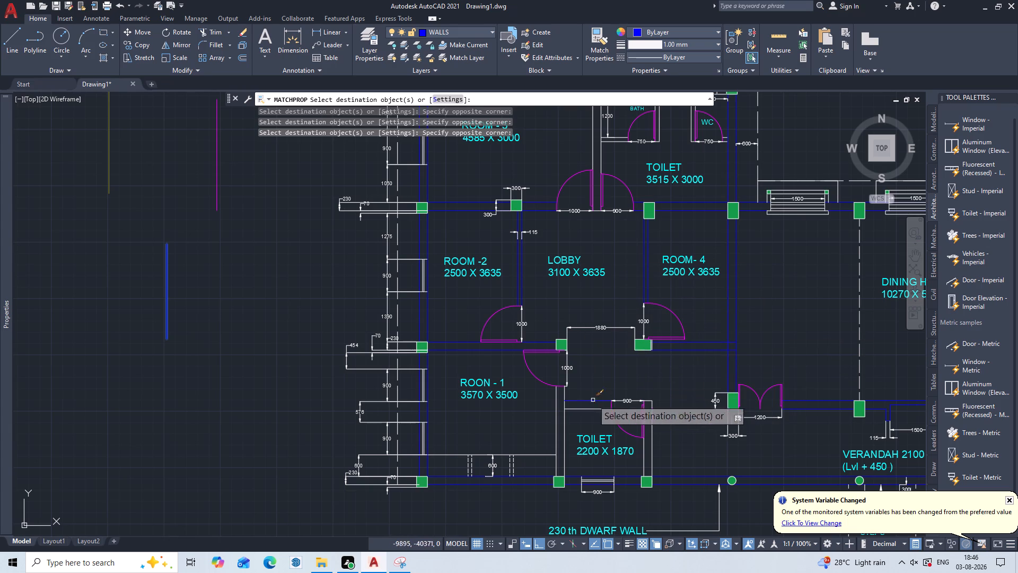
Match the WALLS properties onto the 2200 x 1870 toilet's upper wall and its wall shared with Room-1.
left_click(582, 409)
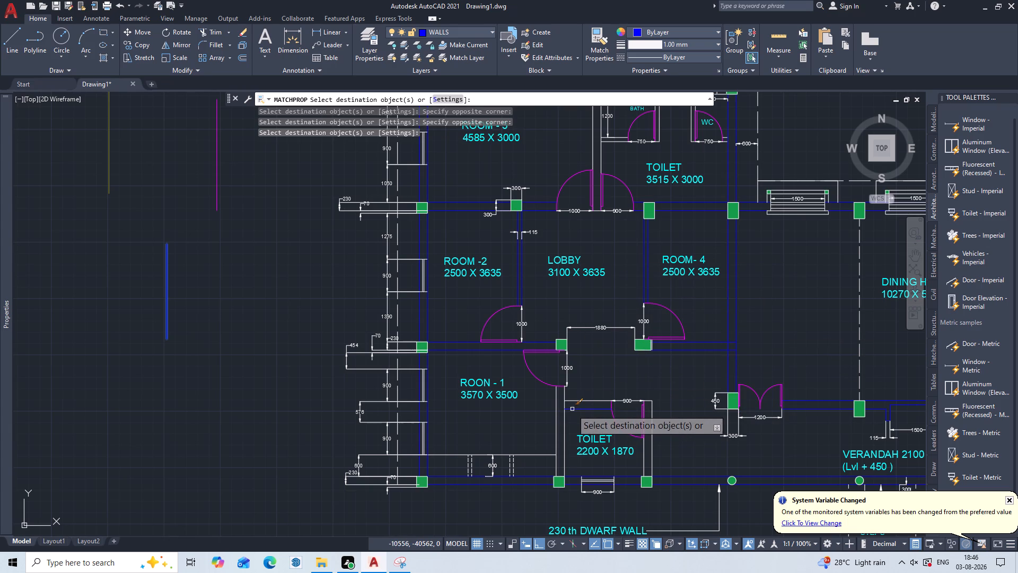
left_click(578, 401)
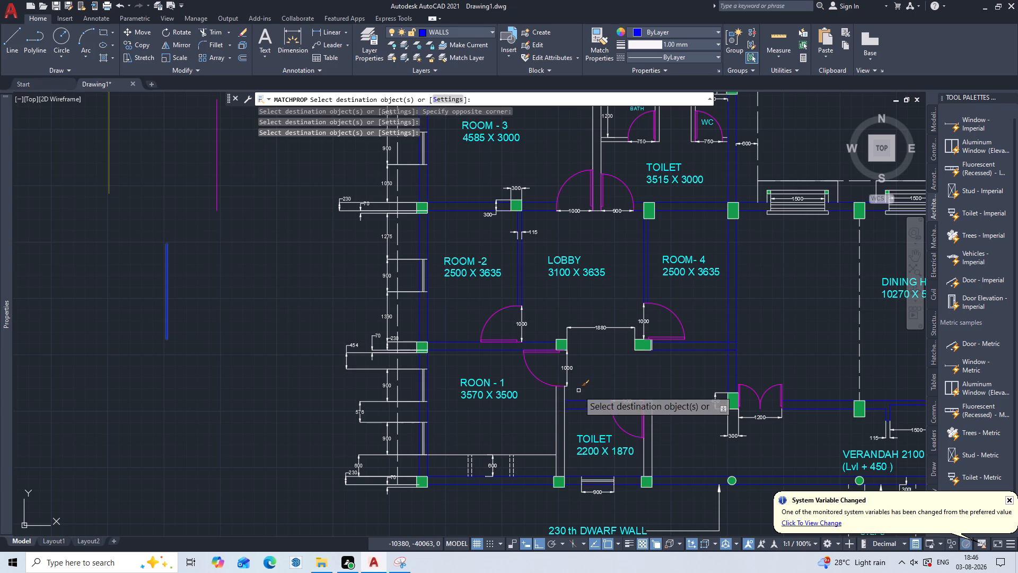
left_click(578, 389)
left_click(543, 420)
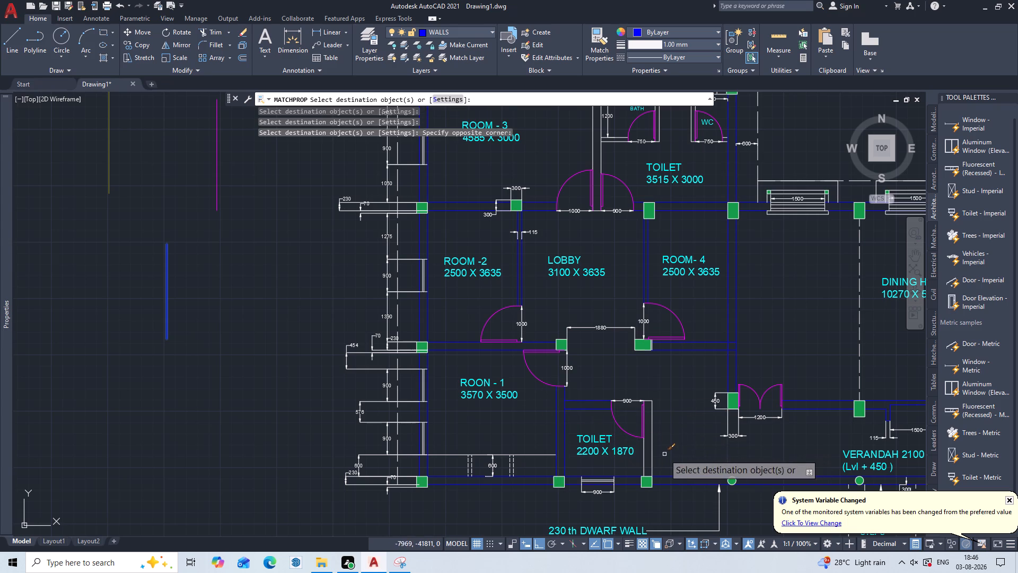
Match the WALLS properties onto the 2200 x 1870 toilet's east wall and the long horizontal line just above Room-1's lower wall.
left_click(663, 454)
left_click(643, 458)
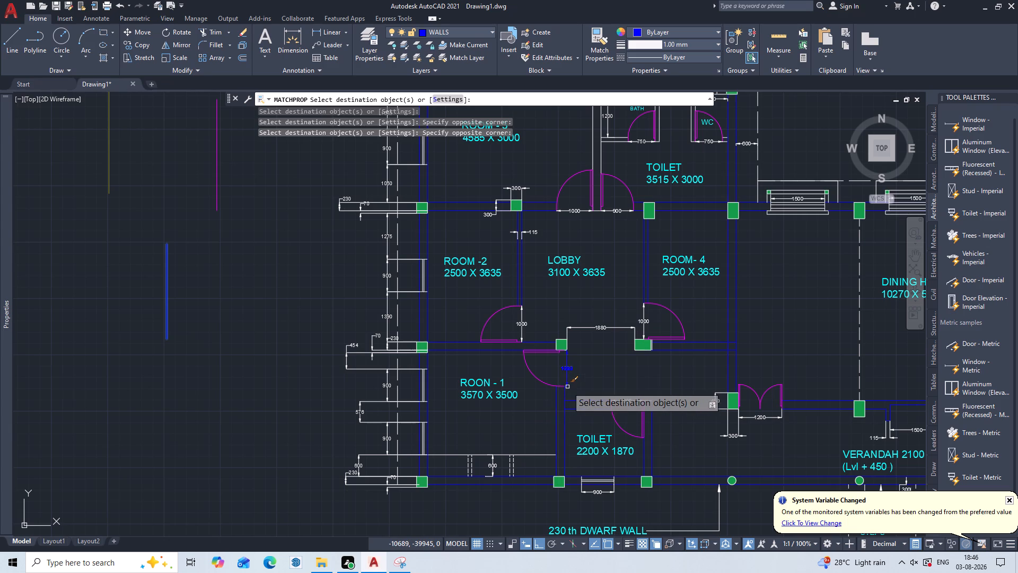
middle_click_drag(567, 387, 629, 290)
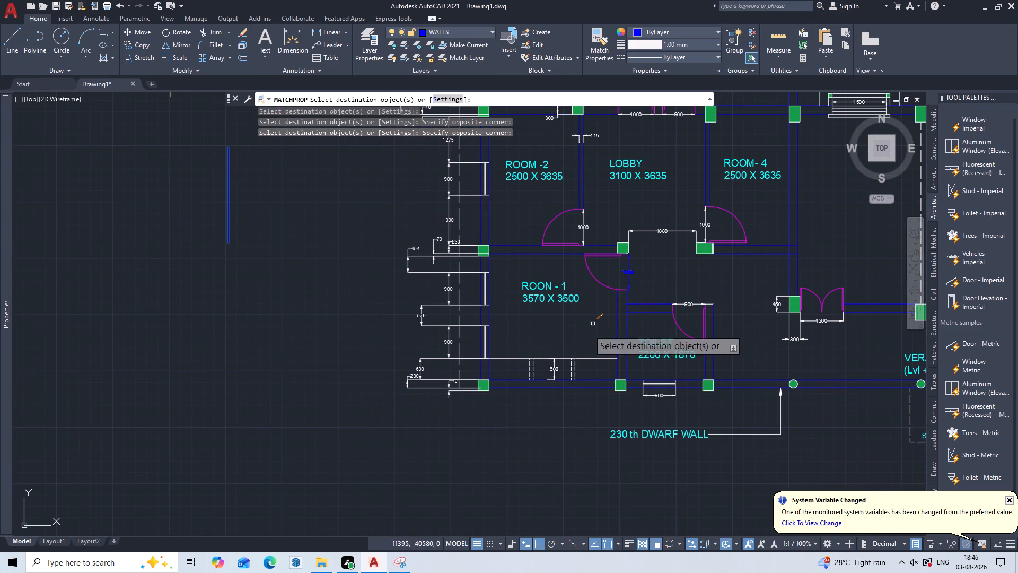
scroll(521, 390, "up", 1)
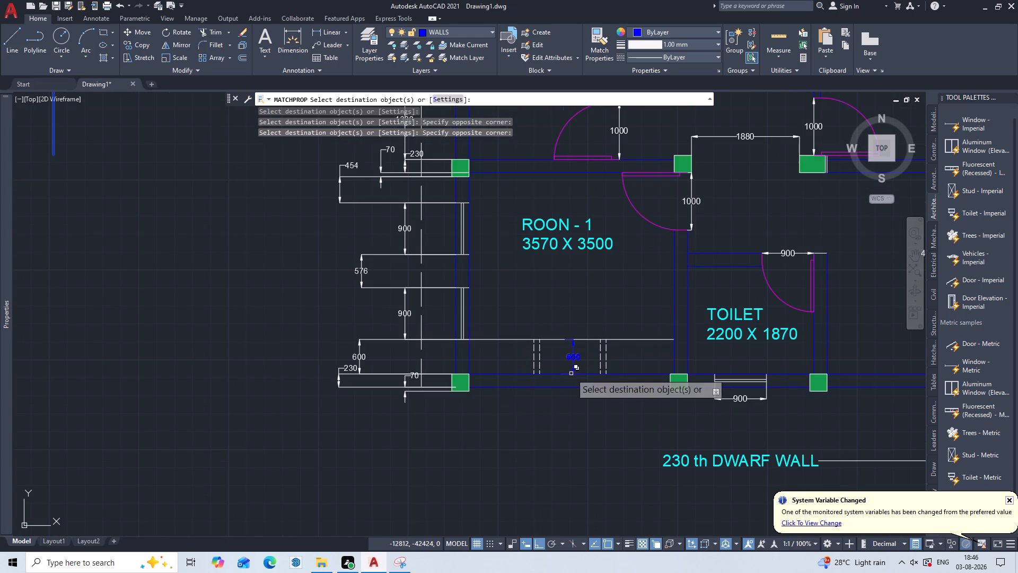
left_click(525, 340)
Match the WALLS properties onto the verandah's edge line beside the court yard steps, above the dining hall's corner column.
scroll(601, 294, "down", 1)
middle_click_drag(601, 294, 437, 348)
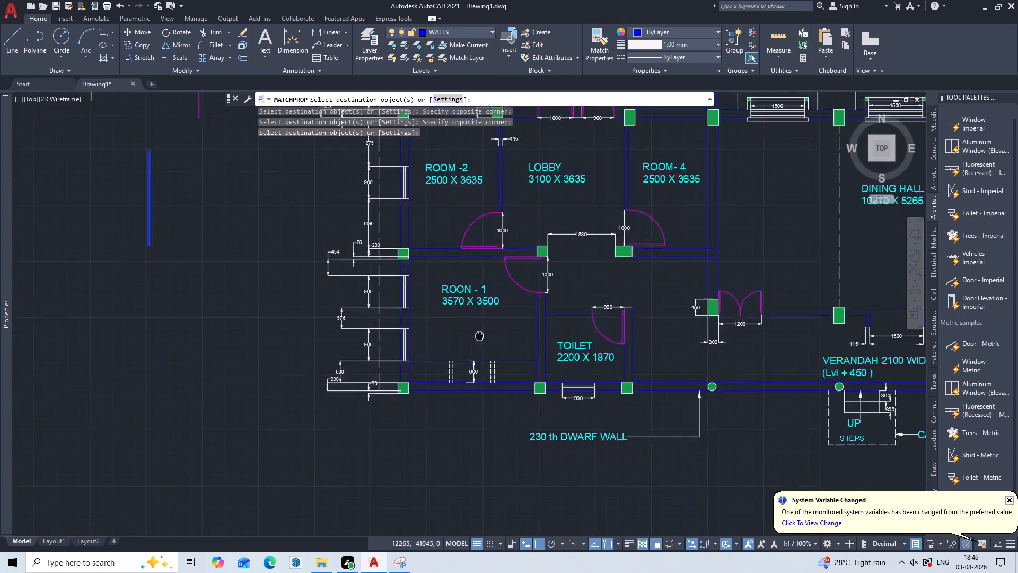
middle_click_drag(437, 348, 285, 415)
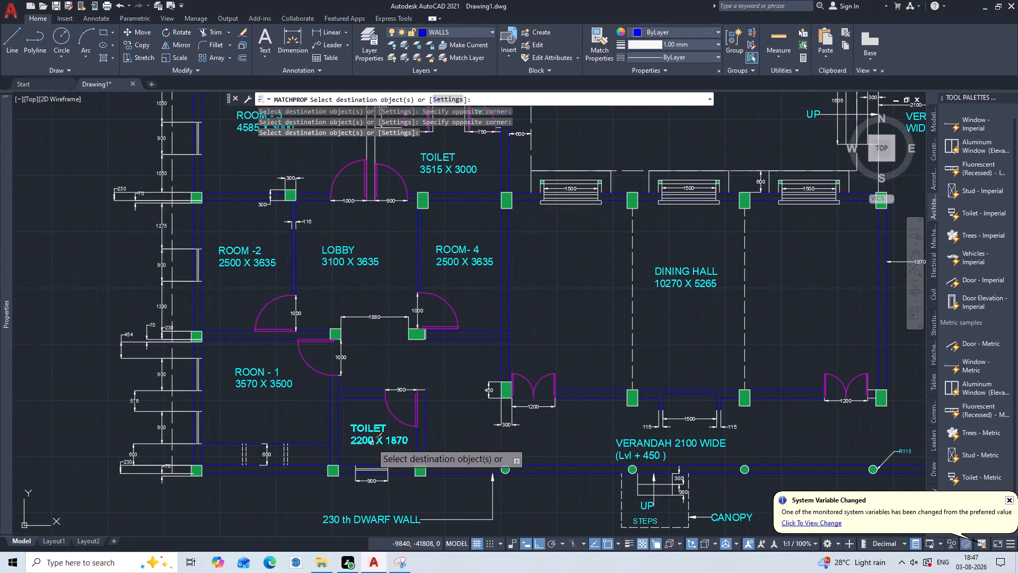
scroll(526, 436, "down", 1)
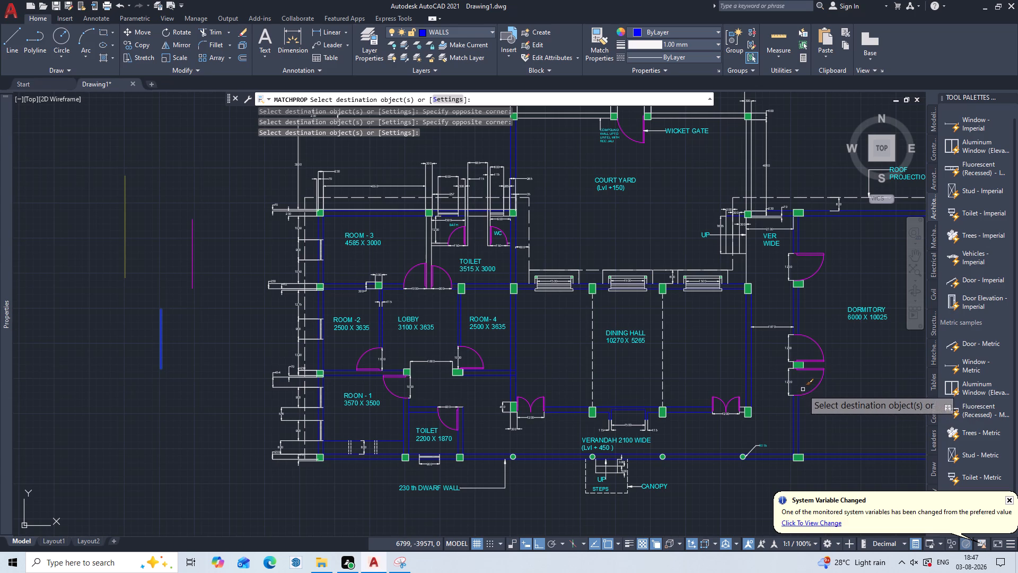
middle_click_drag(697, 362, 574, 440)
scroll(629, 338, "up", 1)
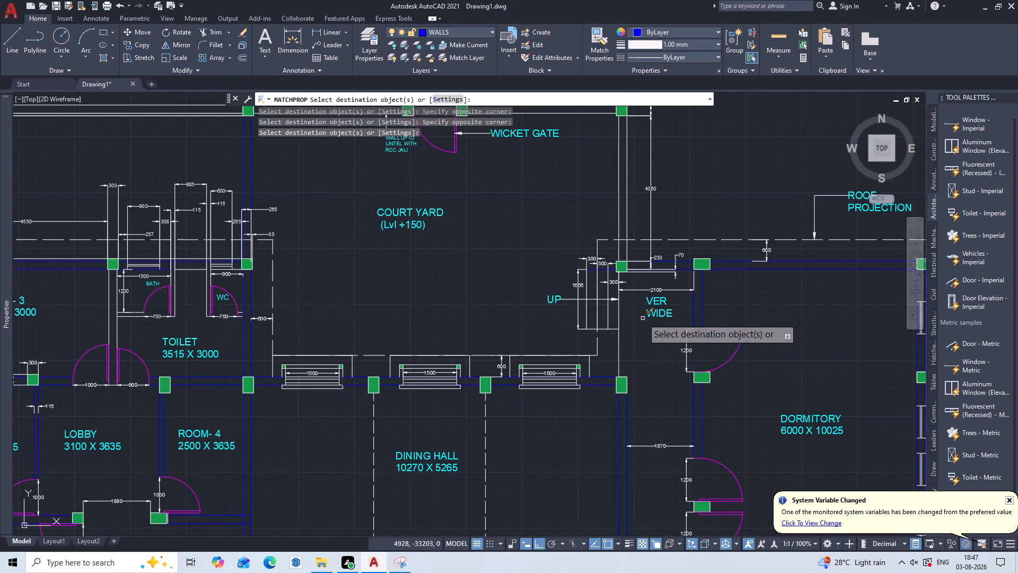
left_click(622, 346)
left_click(615, 360)
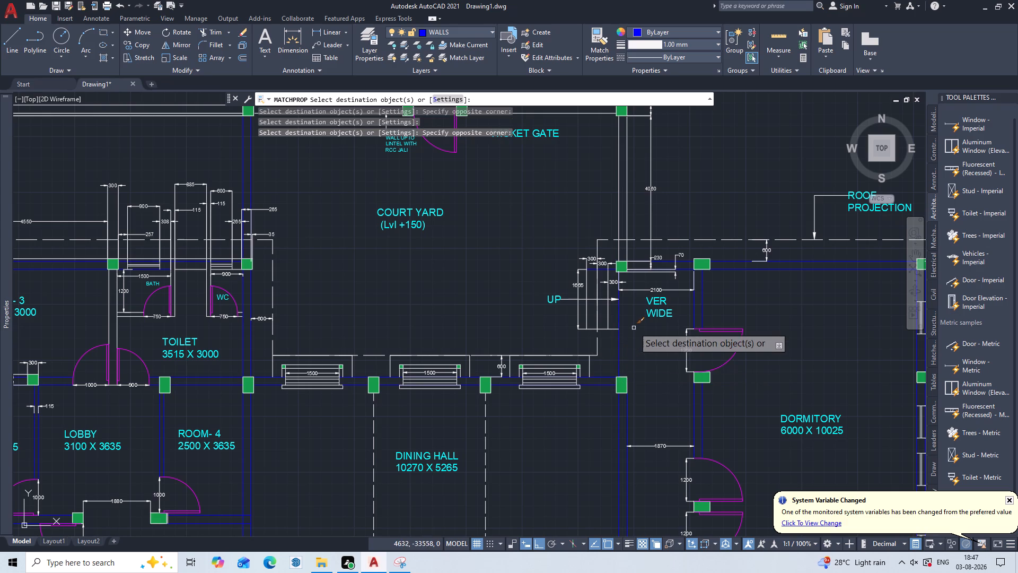
Match the WALLS properties onto the court yard's east wall and its upper compound wall on both sides of the wicket gate.
middle_click_drag(635, 325, 622, 441)
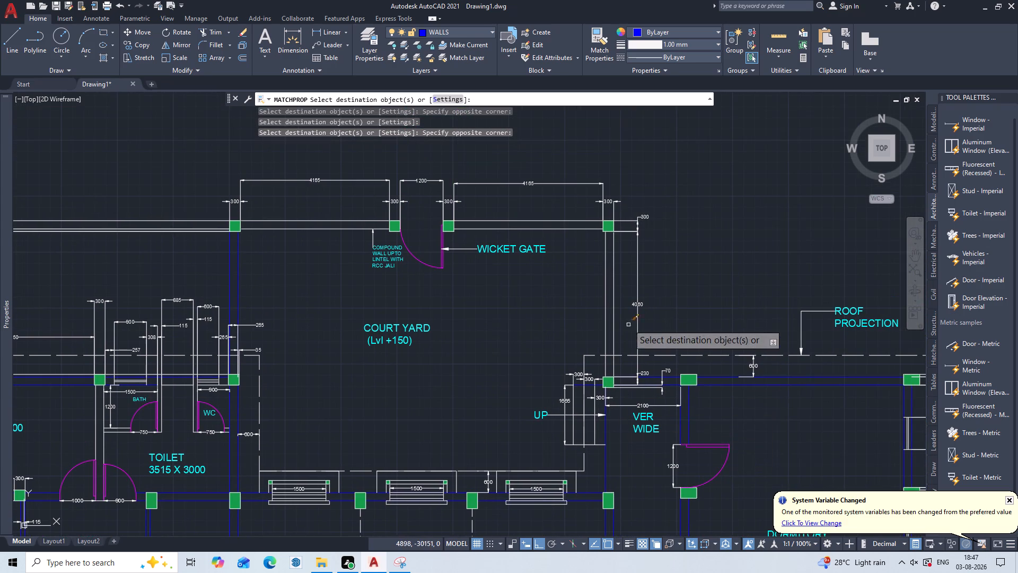
left_click_drag(622, 321, 617, 323)
left_click(596, 336)
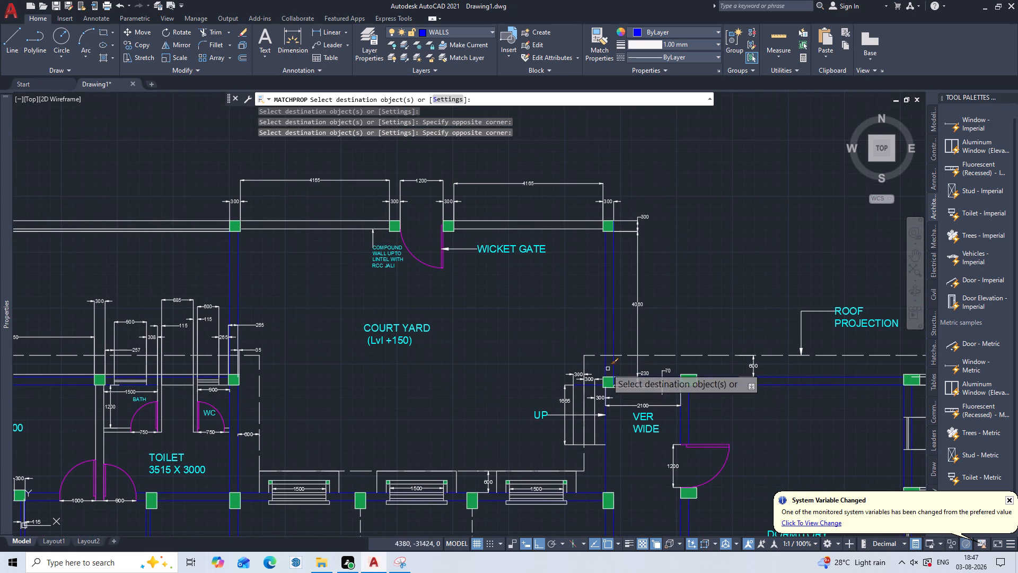
left_click(586, 207)
left_click(573, 263)
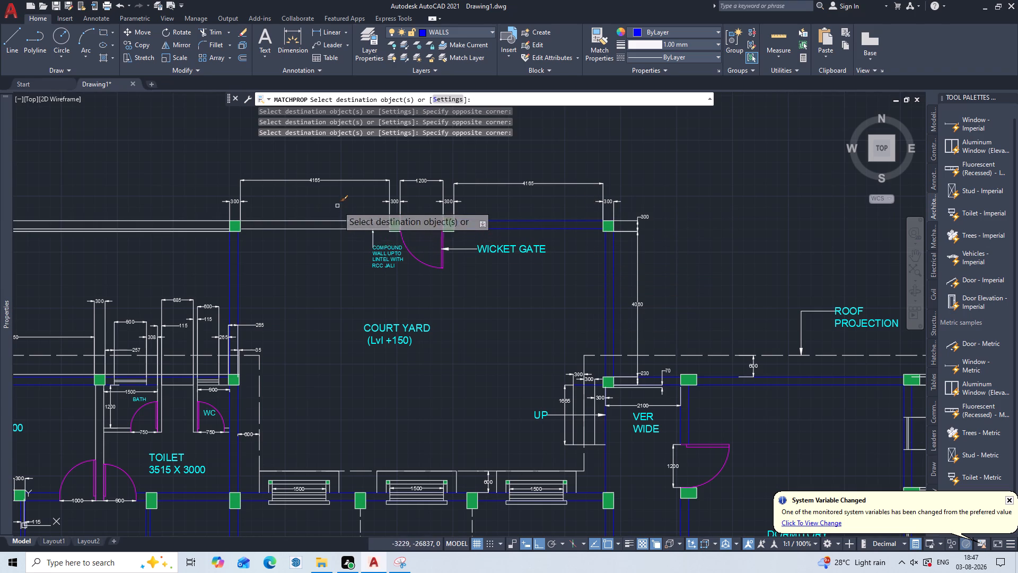
left_click(338, 206)
left_click(310, 267)
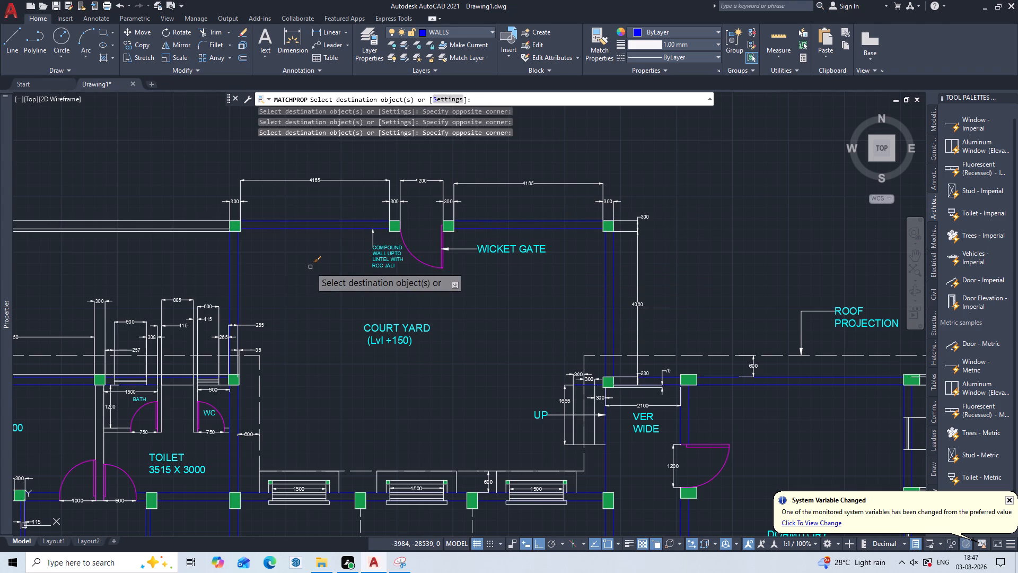
key("Return")
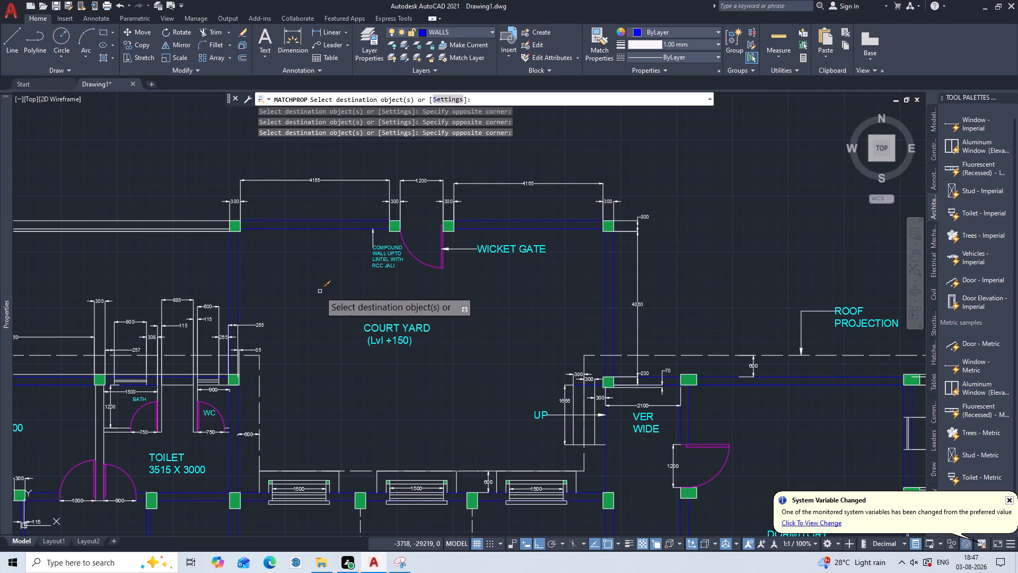
scroll(320, 292, "down", 2)
middle_click_drag(332, 323, 520, 224)
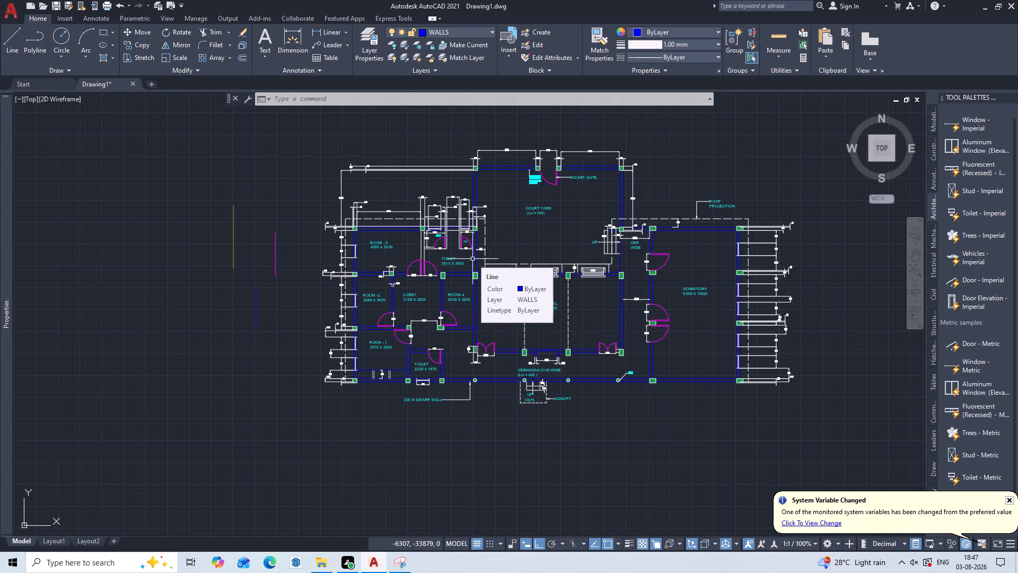
key("Escape")
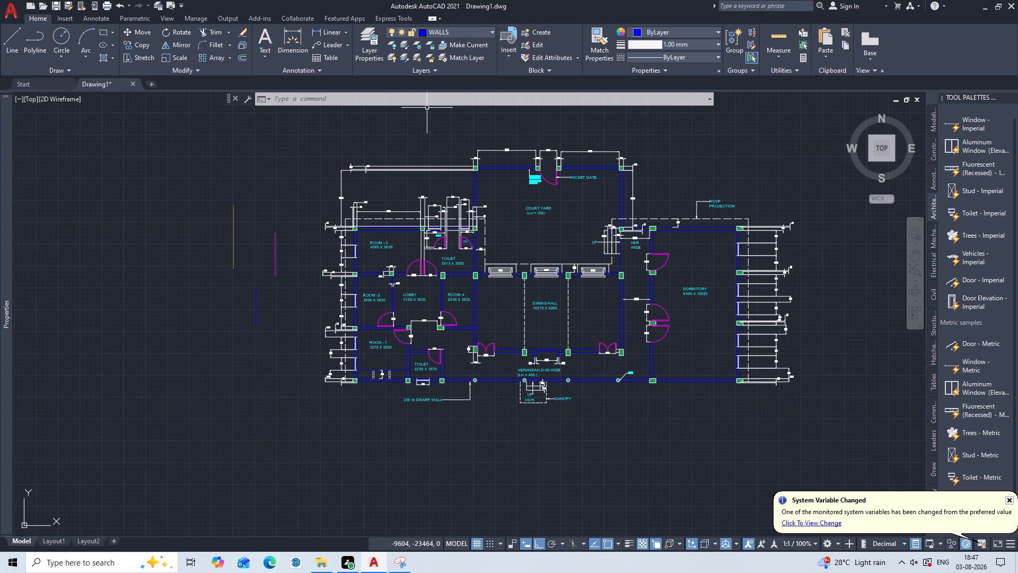
Make WINDOW the current layer and draw a vertical sample line in the empty area west of the plan.
left_click(488, 29)
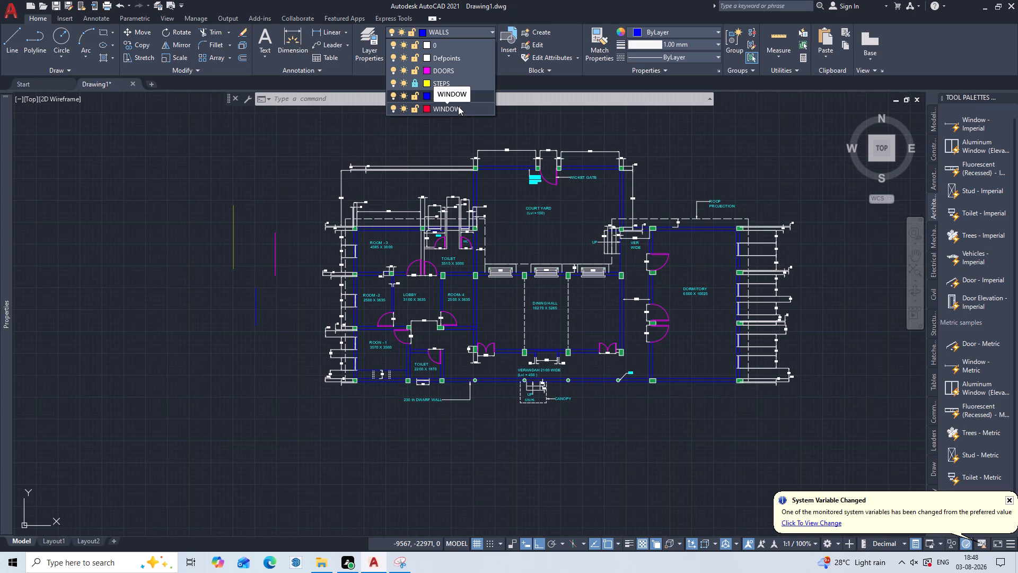
left_click(458, 106)
scroll(294, 289, "up", 1)
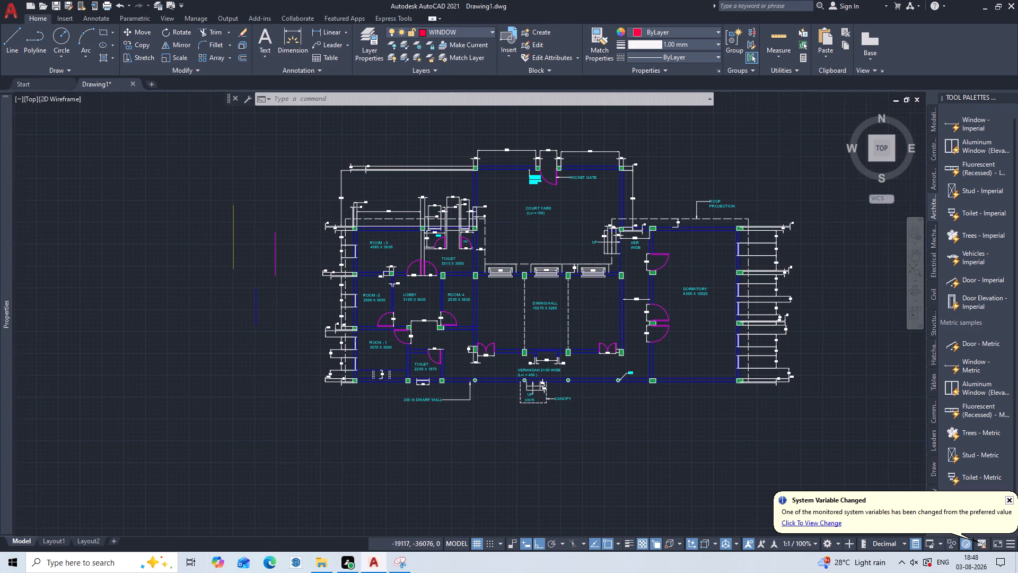
scroll(294, 289, "up", 2)
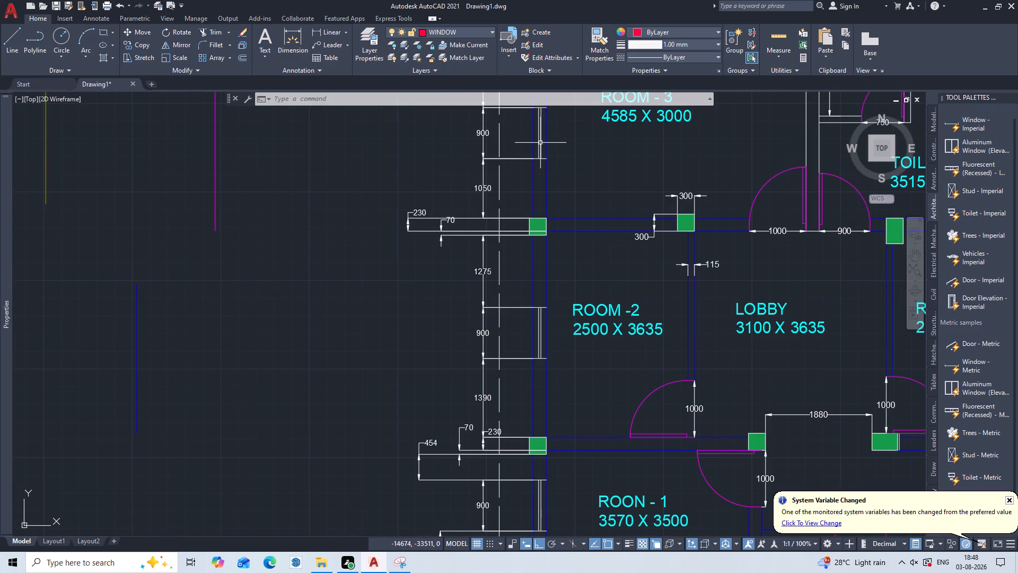
key("l")
key("Return")
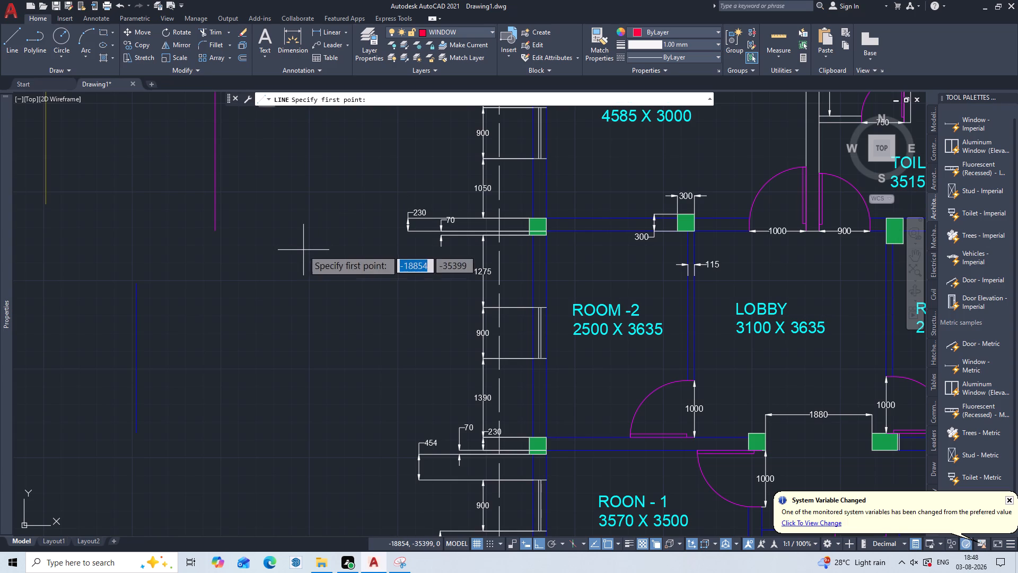
left_click(292, 240)
left_click(297, 333)
key("Escape")
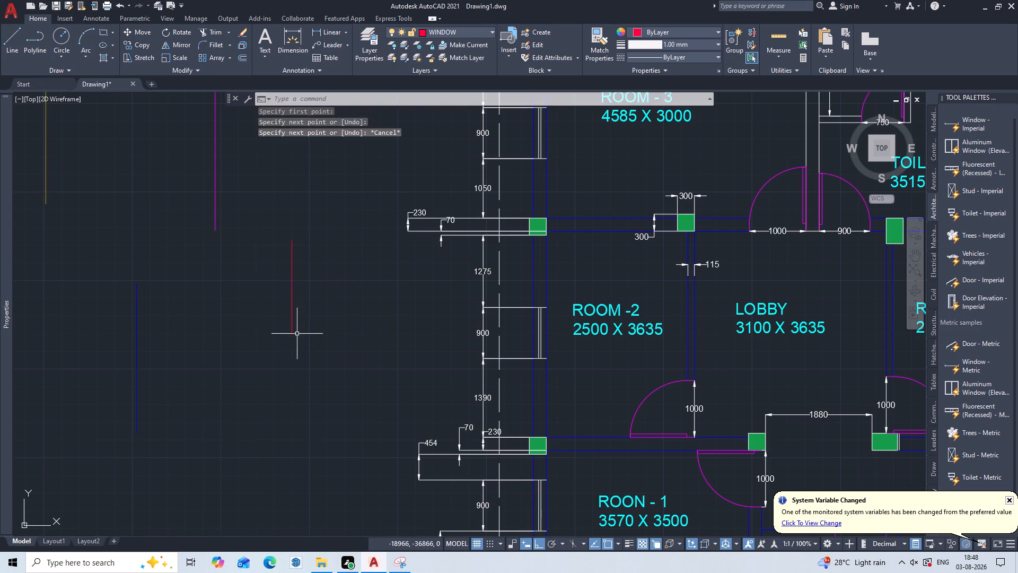
Match the WINDOW sample line's properties onto the west-wall windows of Room-3, Room-2 and Room-1 and the 2200 x 1870 toilet's window.
left_click(594, 41)
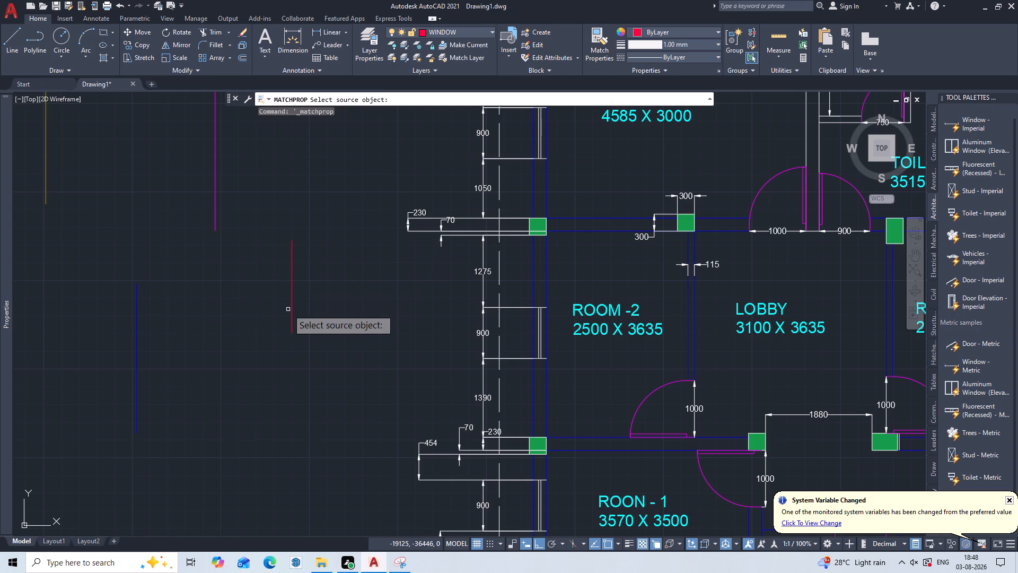
double_click(292, 319)
scroll(343, 269, "down", 1)
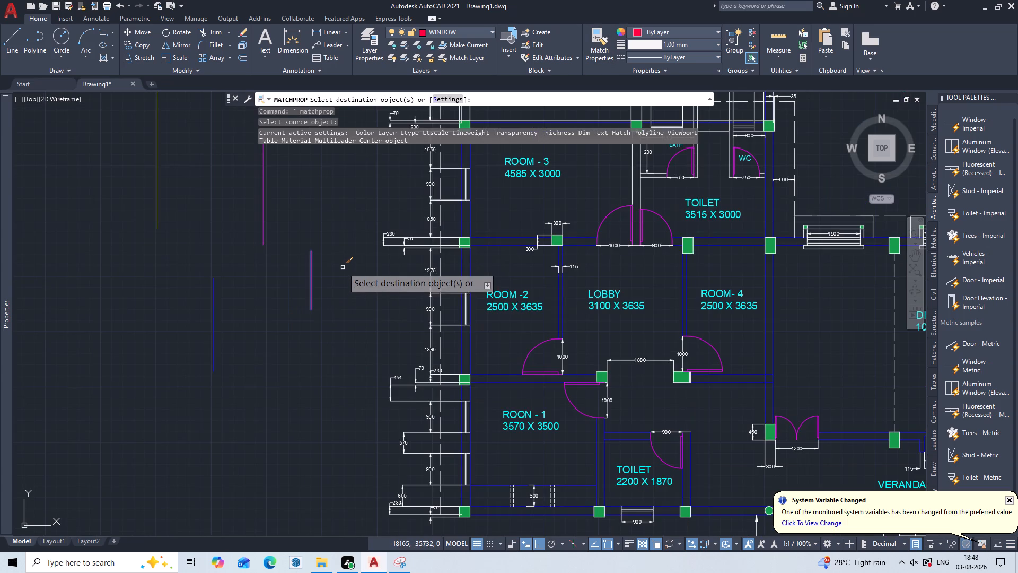
middle_click_drag(343, 240, 296, 412)
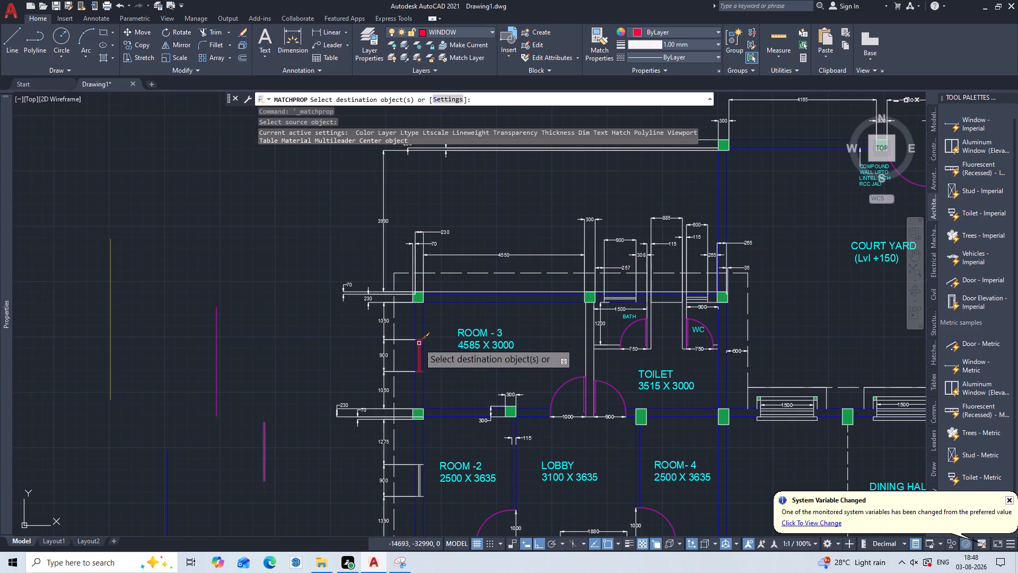
left_click(419, 343)
middle_click_drag(435, 371, 445, 240)
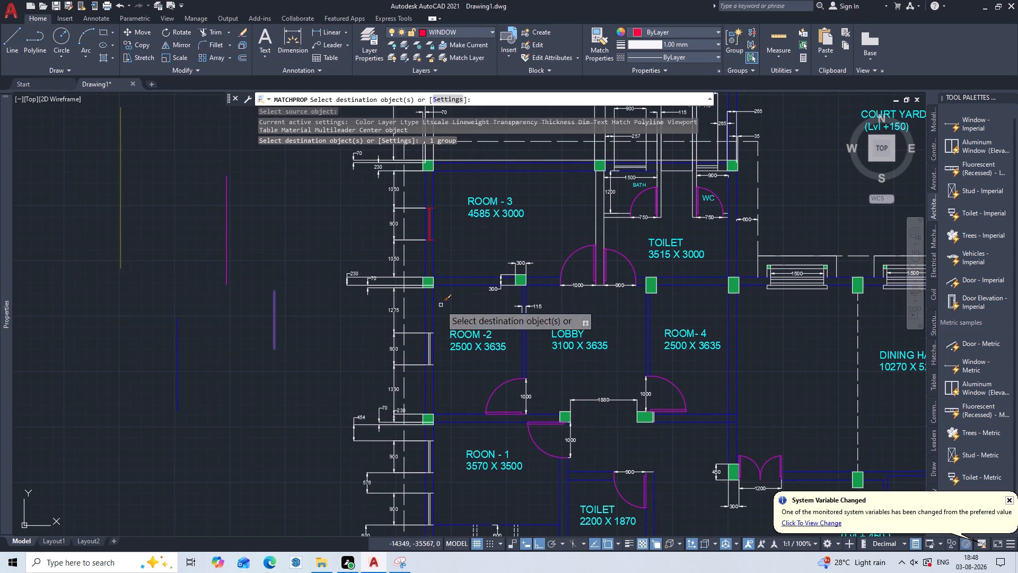
left_click(430, 342)
middle_click_drag(447, 389, 451, 388)
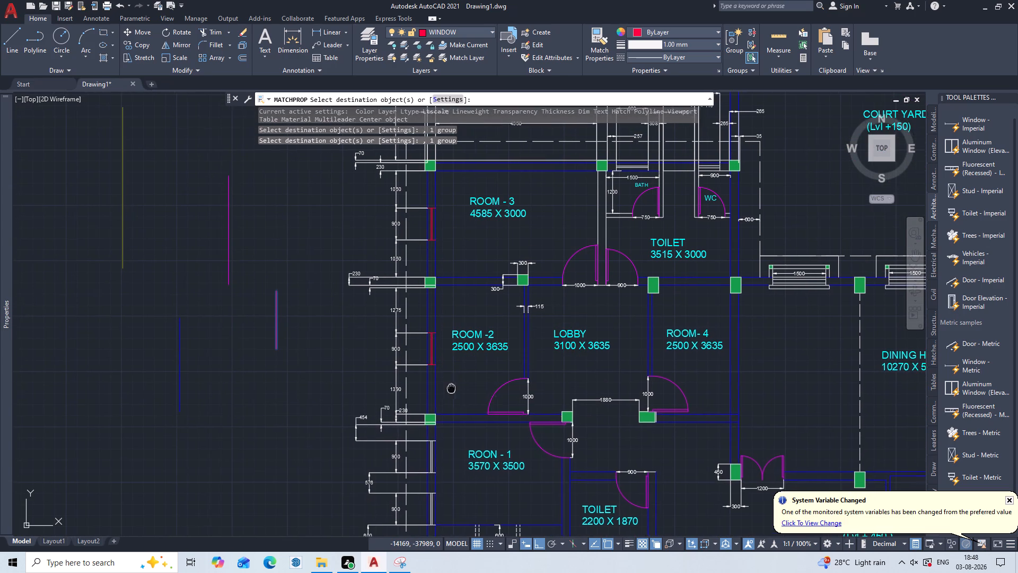
middle_click_drag(451, 388, 459, 247)
left_click(442, 311)
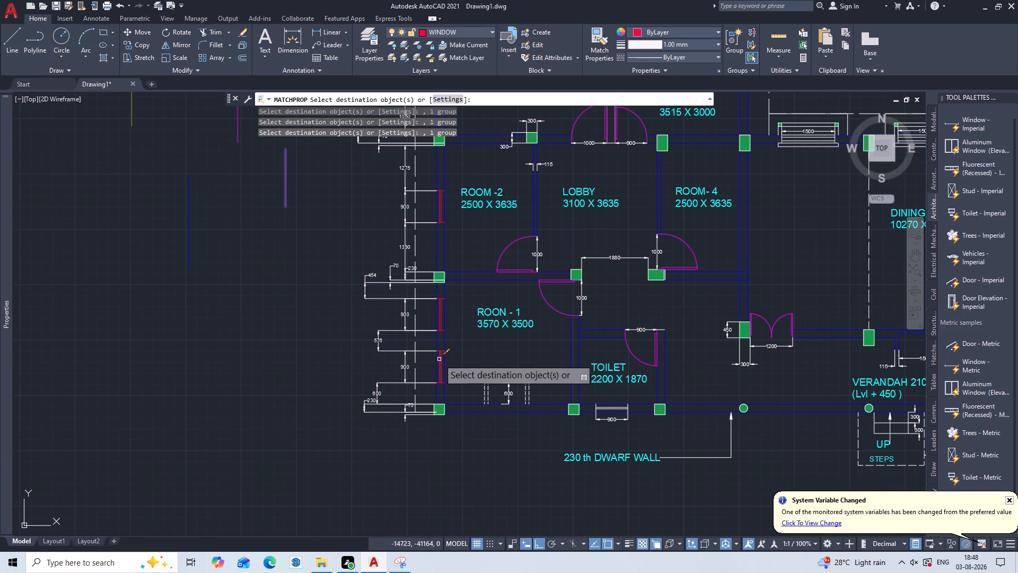
left_click(438, 361)
middle_click_drag(504, 359, 400, 374)
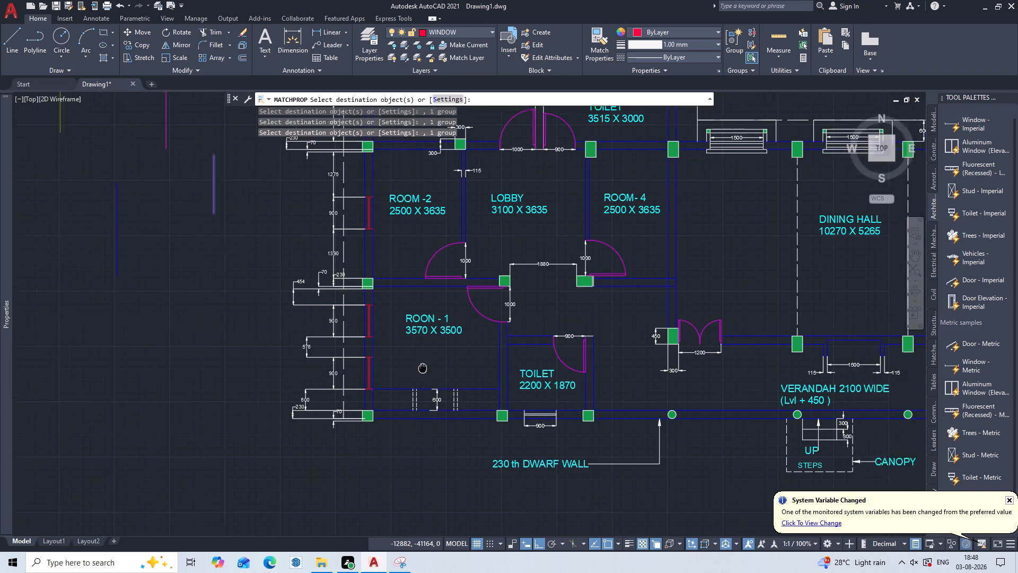
middle_click_drag(400, 374, 361, 387)
left_click(471, 435)
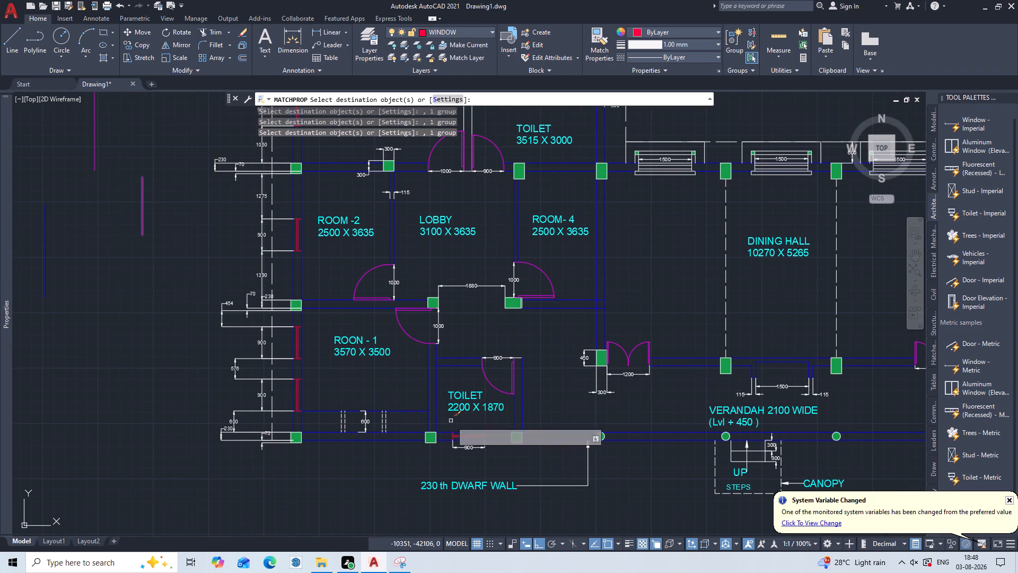
Match the WINDOW properties onto the five windows along the dormitory's east wall.
middle_click_drag(567, 386, 539, 386)
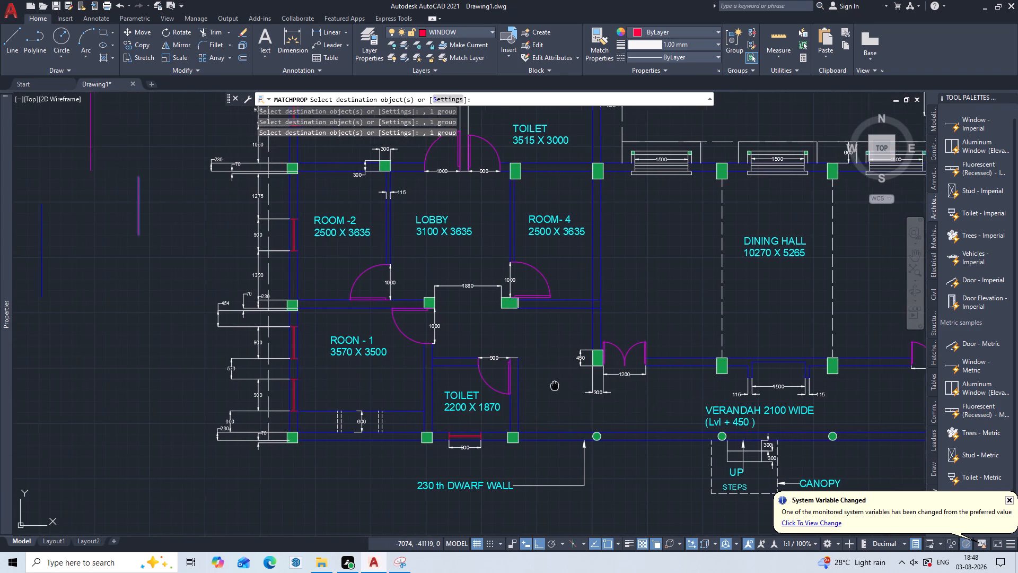
middle_click_drag(539, 386, 324, 404)
middle_click_drag(686, 419, 672, 423)
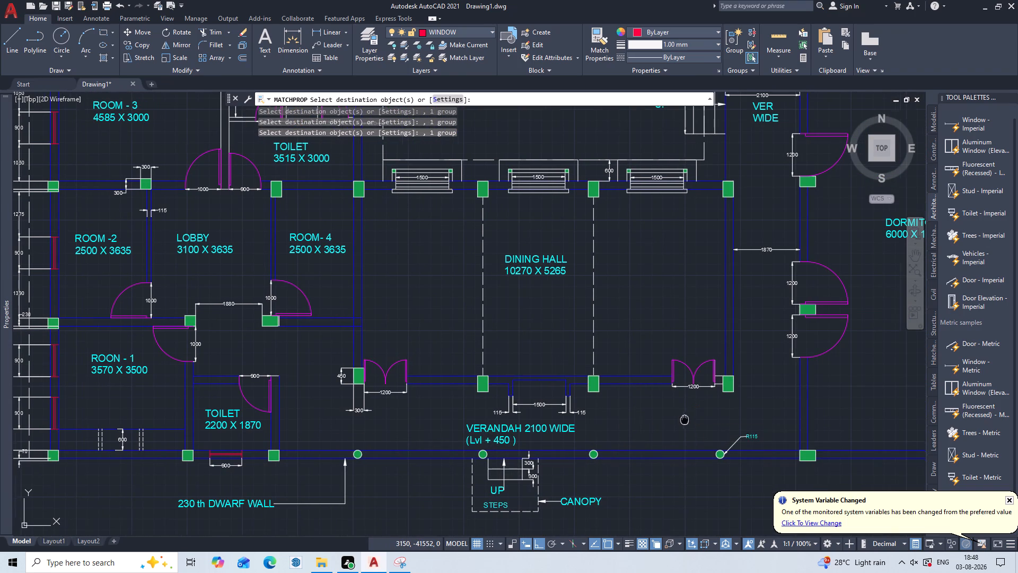
middle_click_drag(672, 423, 498, 421)
middle_click_drag(709, 415, 487, 441)
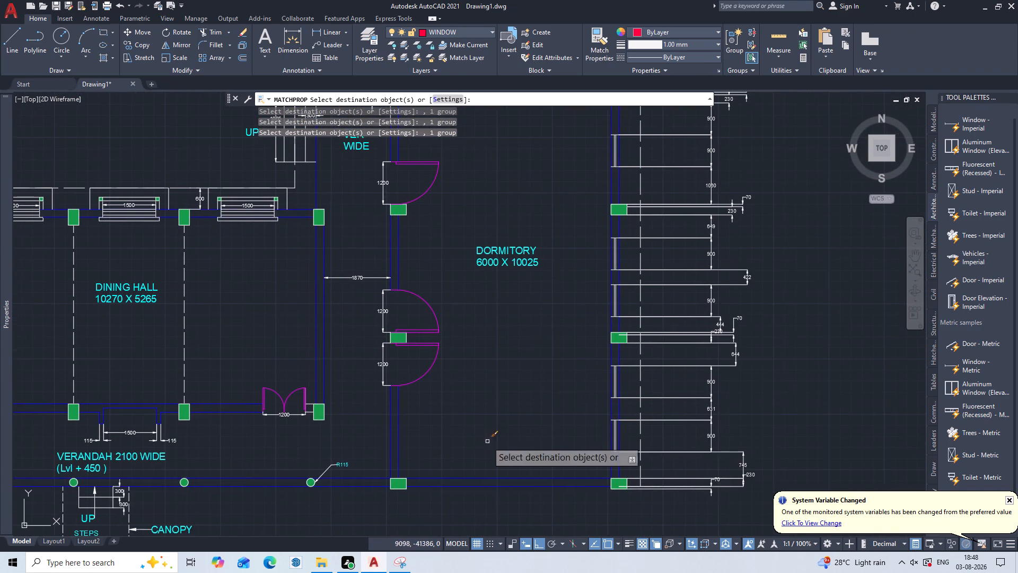
left_click(616, 436)
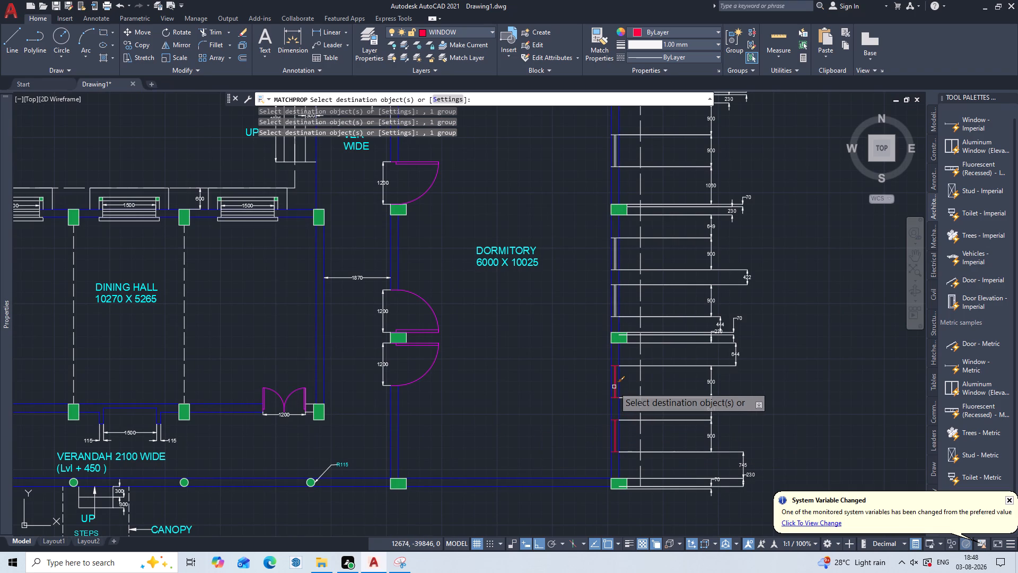
left_click(615, 387)
left_click(616, 296)
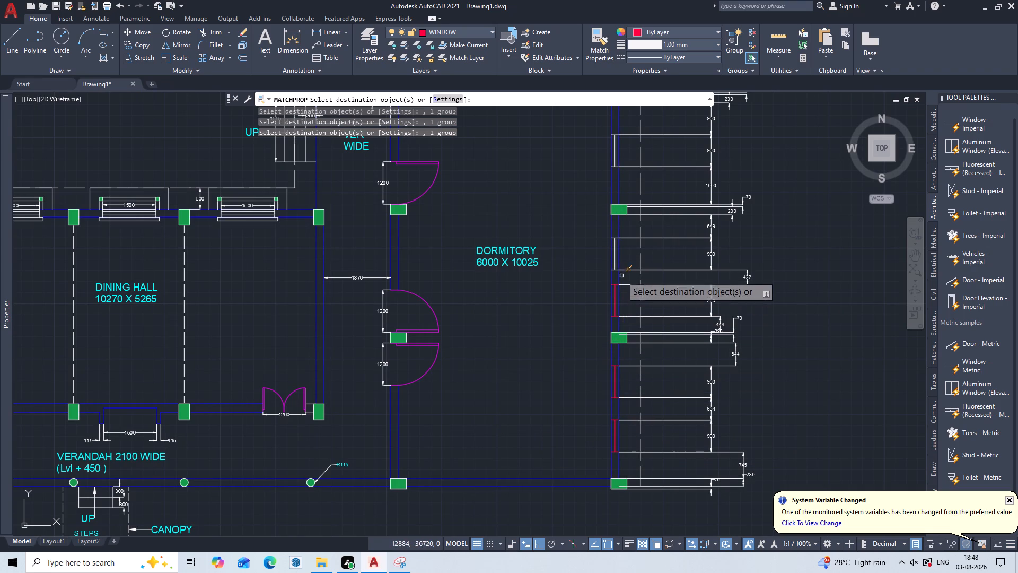
left_click(615, 258)
middle_click_drag(568, 243, 529, 309)
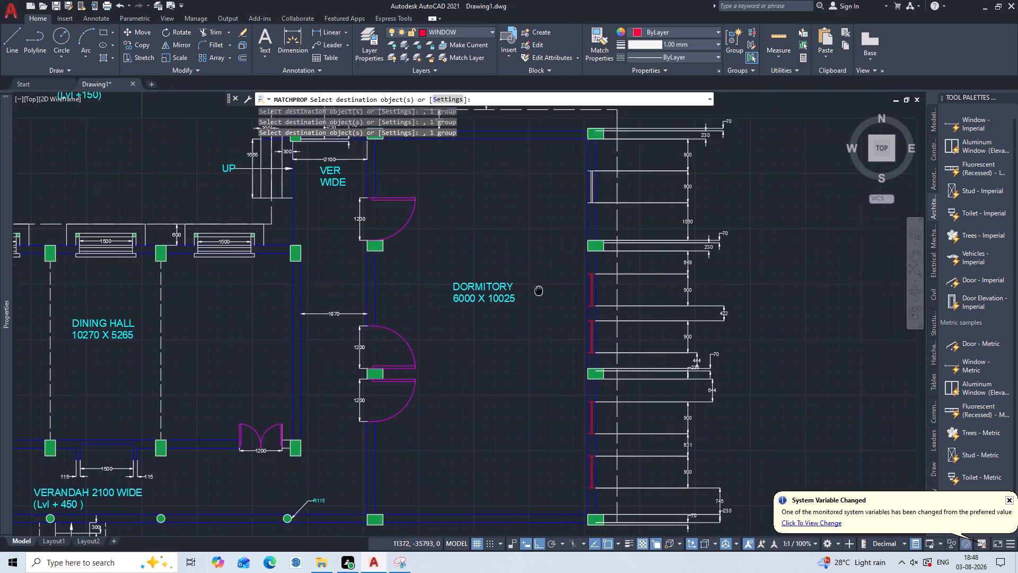
middle_click_drag(529, 309, 476, 437)
left_click(522, 339)
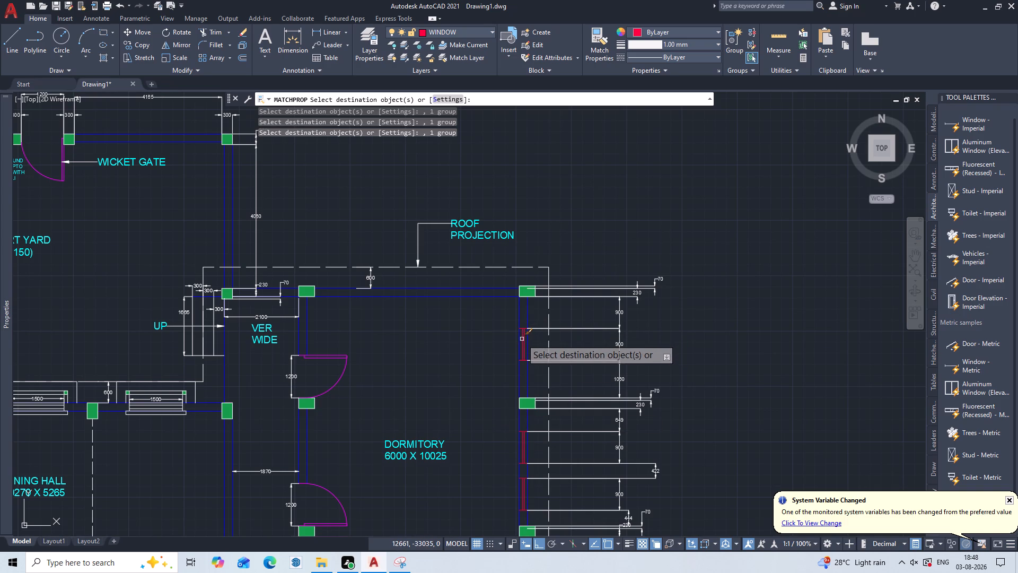
Match the WINDOW properties onto the BATH and WC windows in the wall north of the 3515 x 3000 toilet.
middle_click_drag(451, 361, 633, 328)
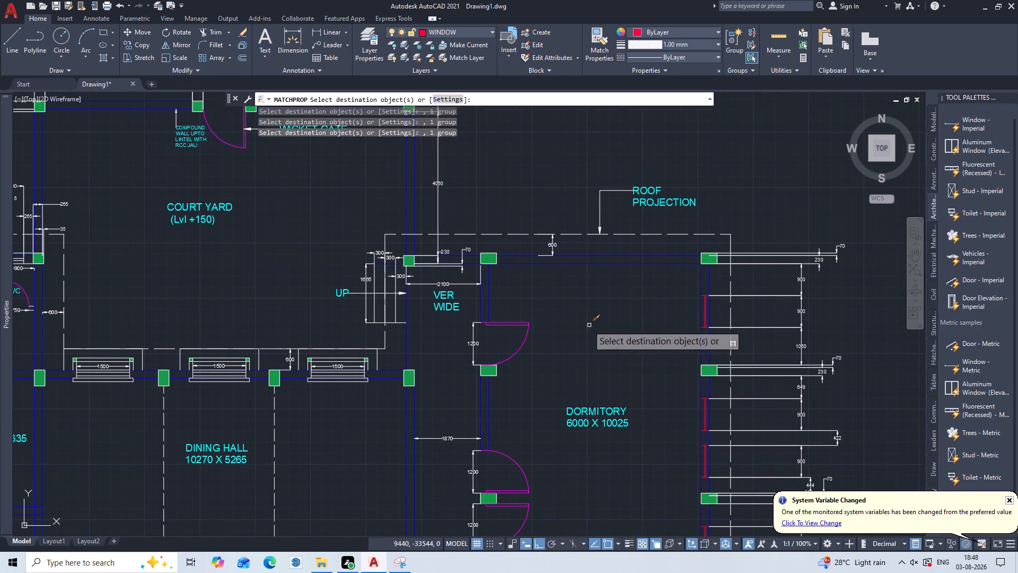
middle_click_drag(569, 329, 670, 305)
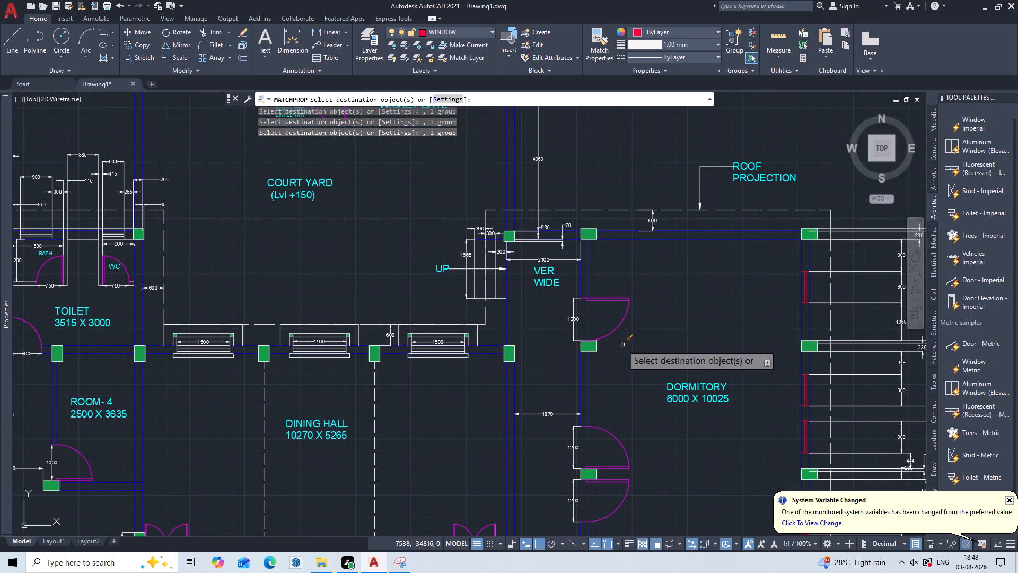
middle_click_drag(622, 345, 686, 316)
middle_click_drag(662, 356, 653, 339)
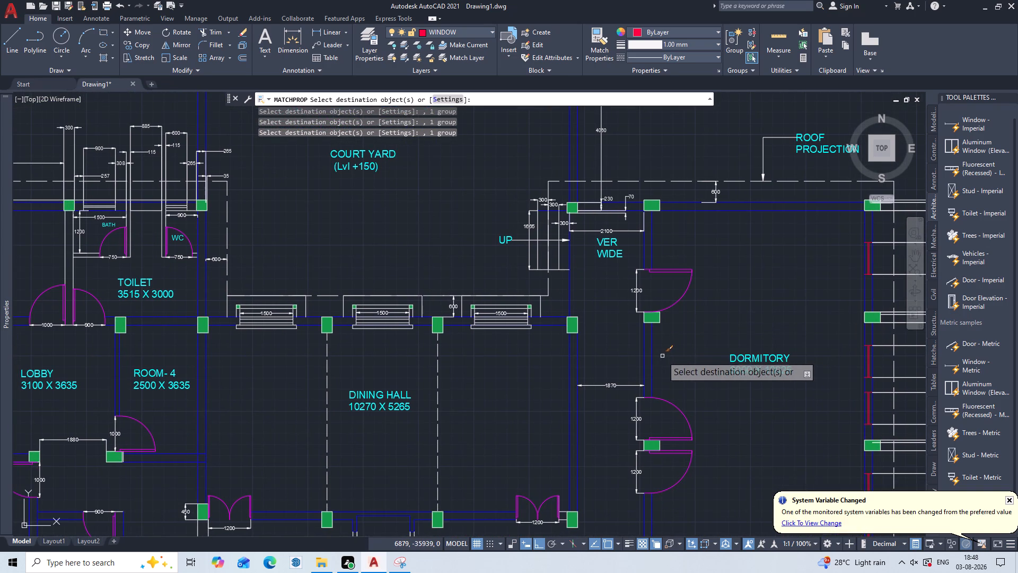
middle_click_drag(653, 339, 634, 233)
middle_click_drag(648, 390, 729, 393)
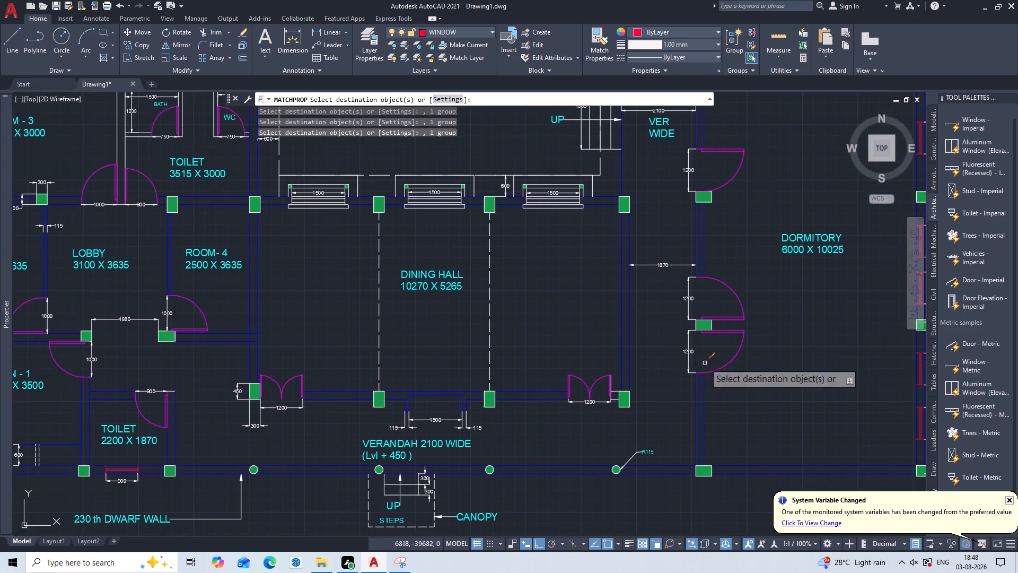
middle_click_drag(650, 344, 653, 429)
middle_click_drag(643, 274, 661, 342)
middle_click_drag(583, 386, 706, 318)
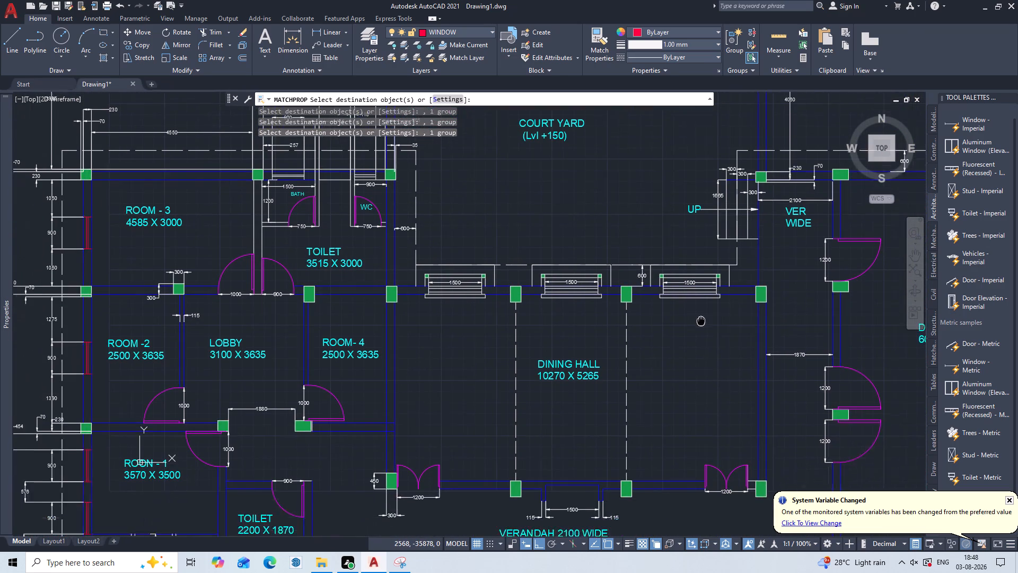
middle_click_drag(706, 318, 708, 316)
middle_click_drag(571, 412, 647, 304)
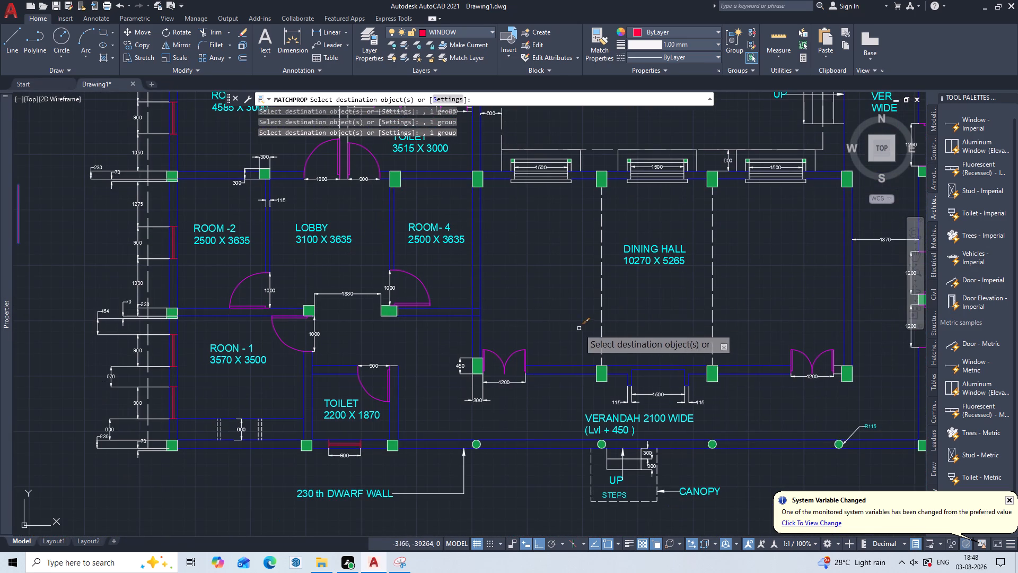
middle_click_drag(572, 330, 650, 326)
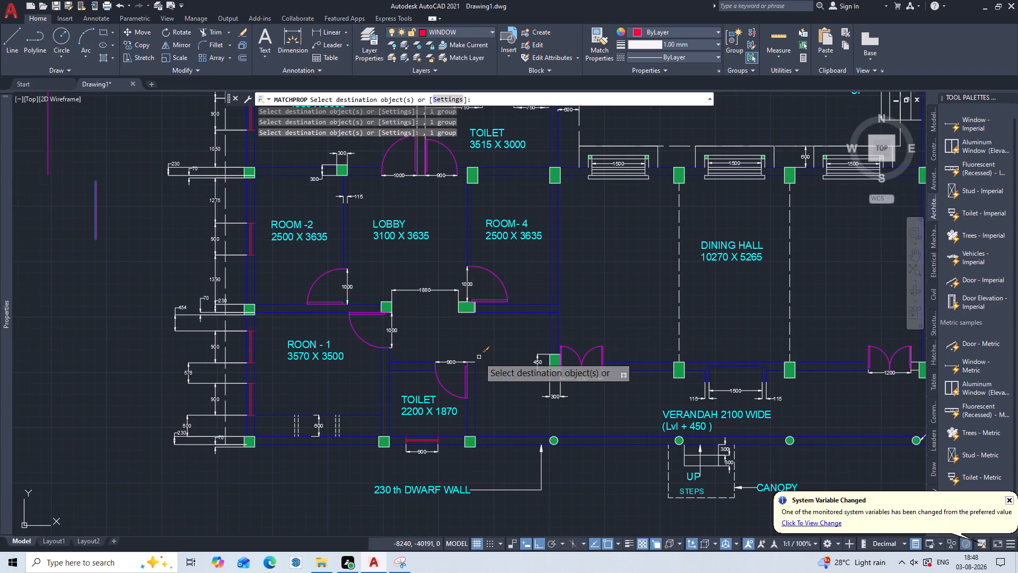
middle_click_drag(479, 357, 508, 422)
middle_click_drag(471, 303, 487, 411)
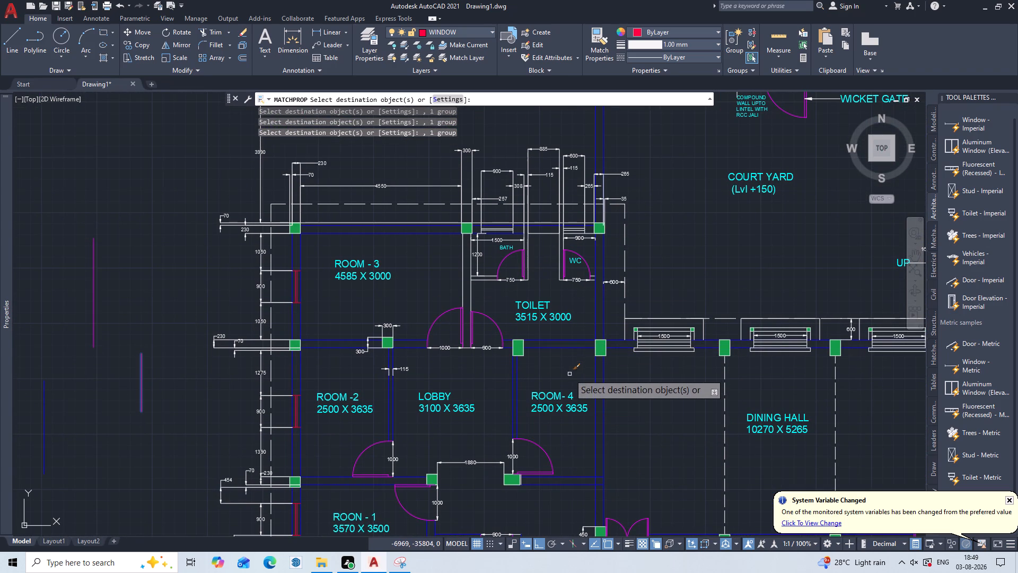
middle_click_drag(569, 375, 614, 309)
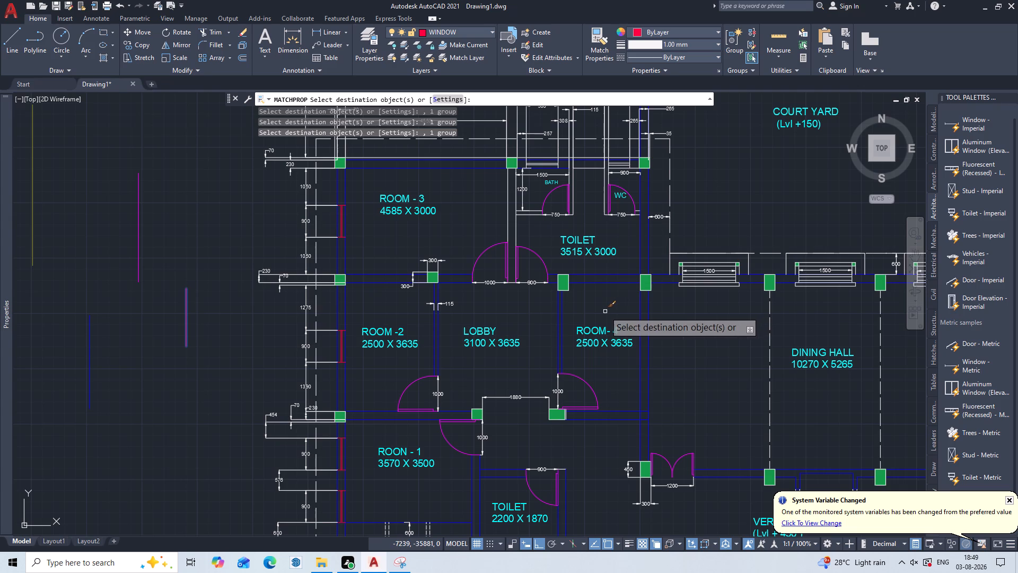
middle_click_drag(603, 312, 578, 379)
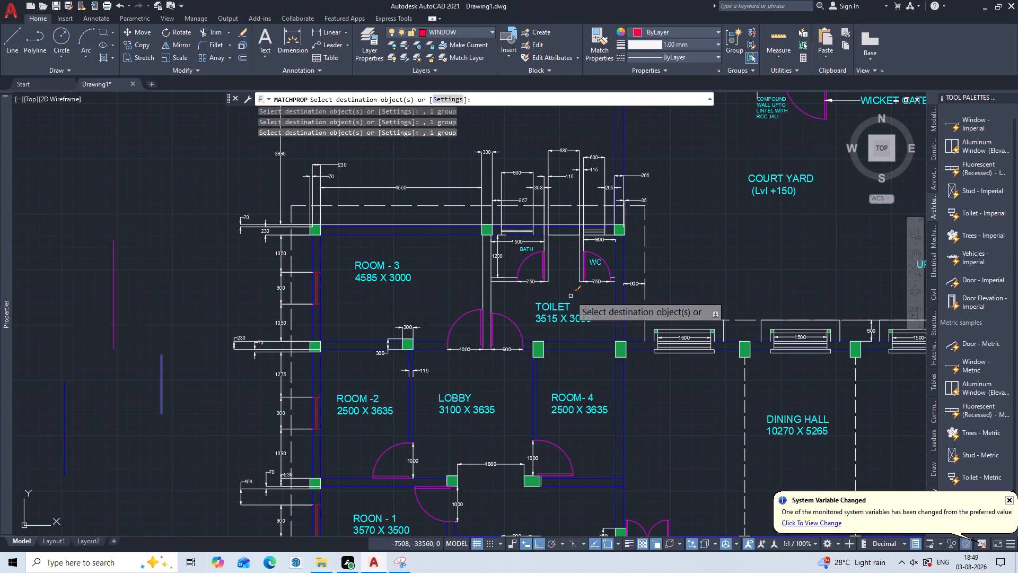
middle_click_drag(573, 297, 565, 356)
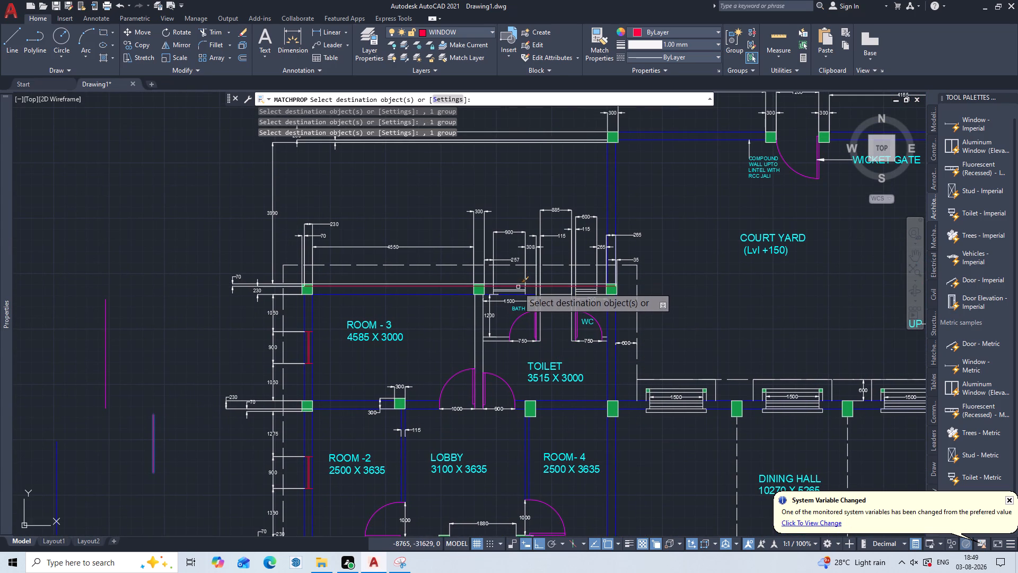
left_click(518, 291)
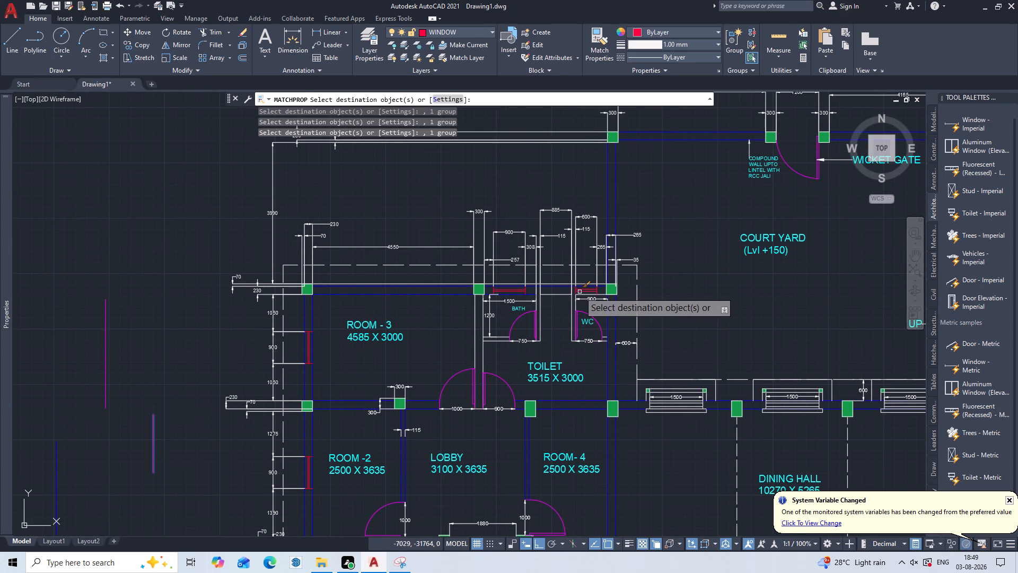
left_click(580, 292)
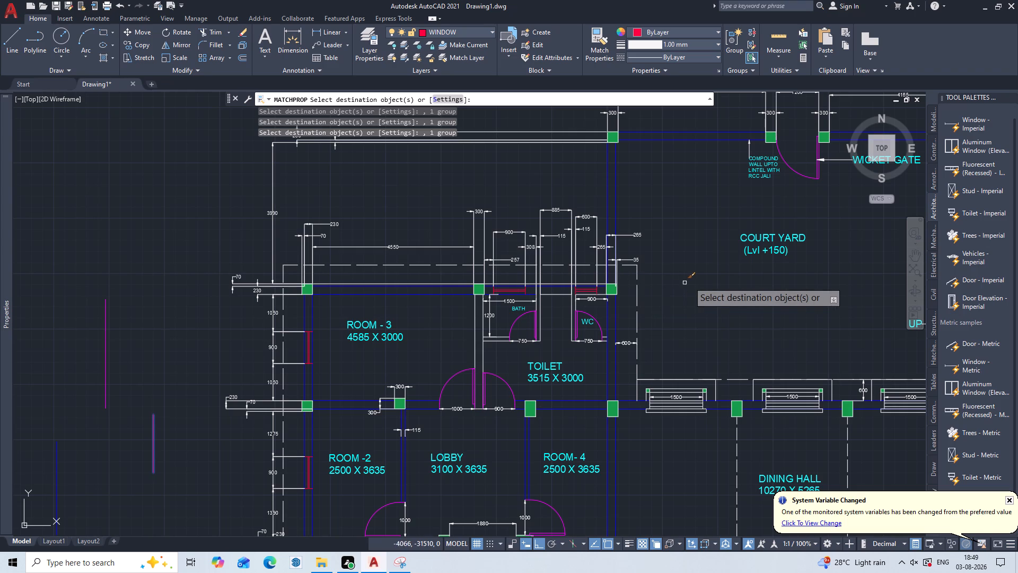
scroll(730, 312, "down", 1)
middle_click_drag(730, 312, 589, 288)
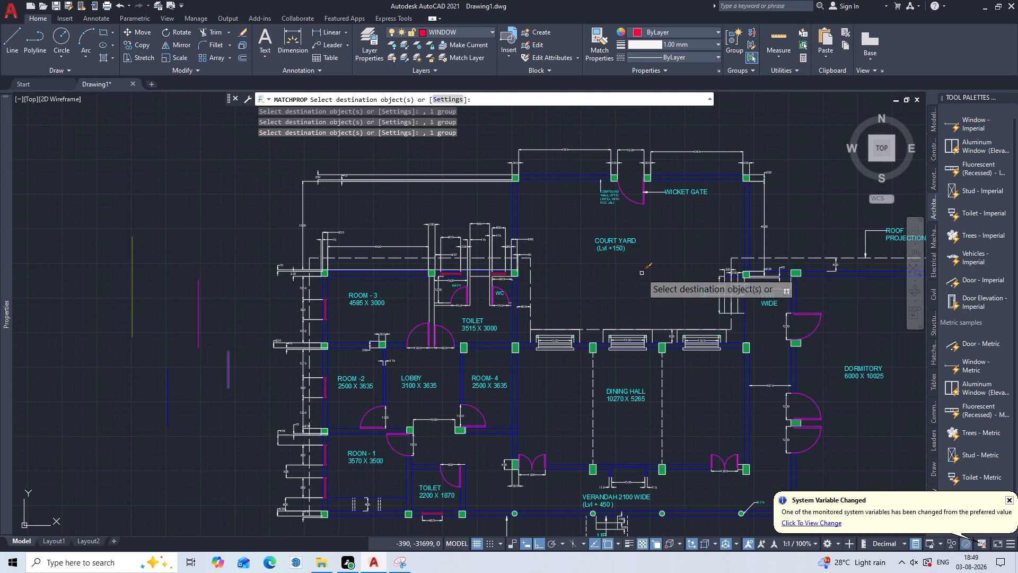
middle_click_drag(642, 273, 583, 232)
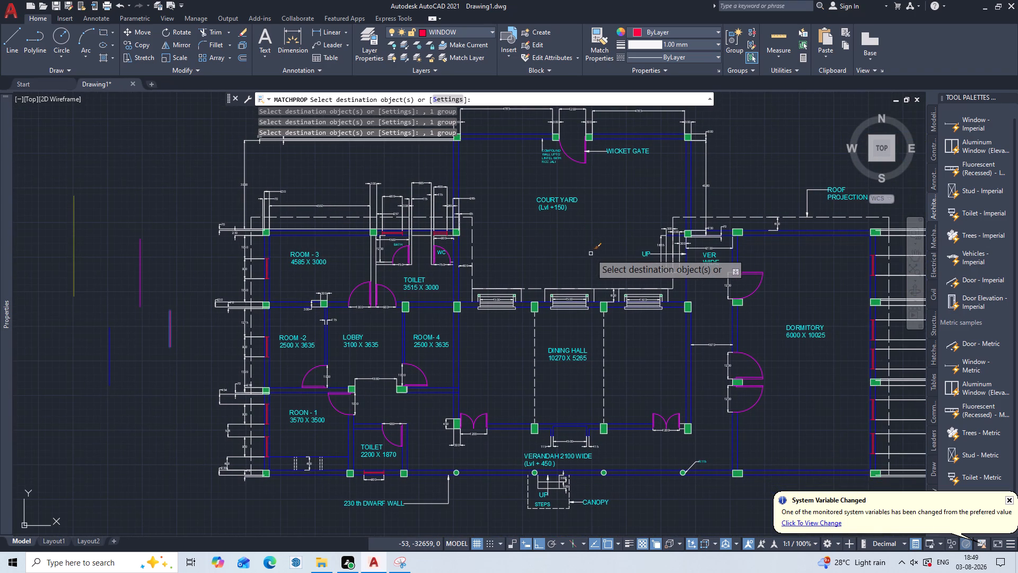
middle_click_drag(591, 254, 542, 242)
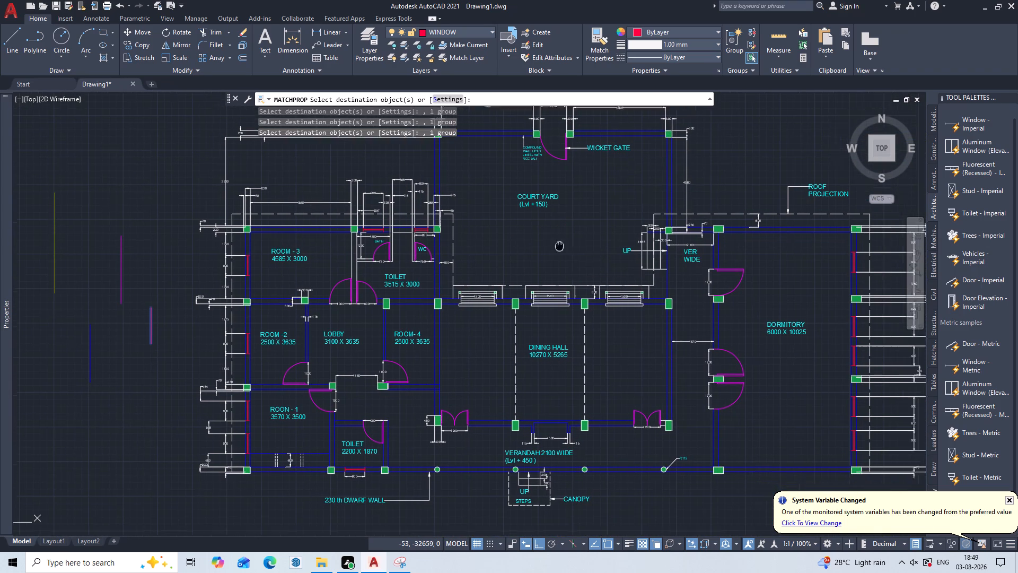
middle_click_drag(542, 242, 415, 240)
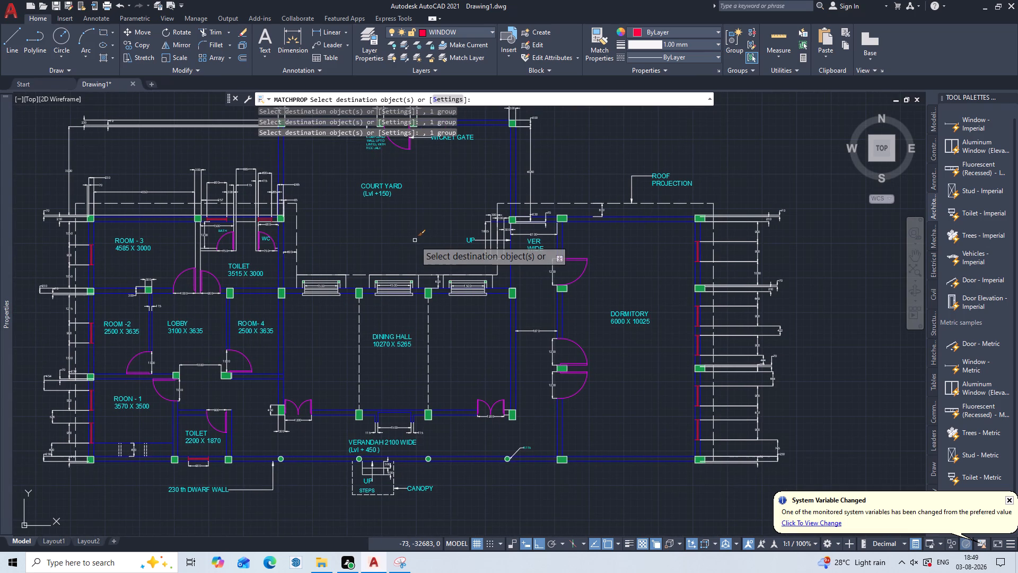
key("Return")
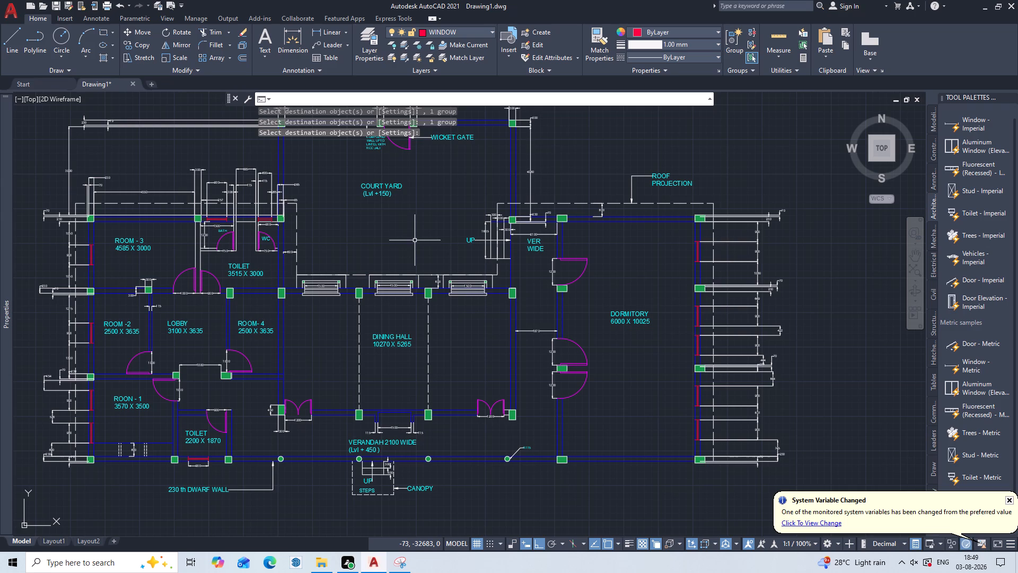
key("Escape")
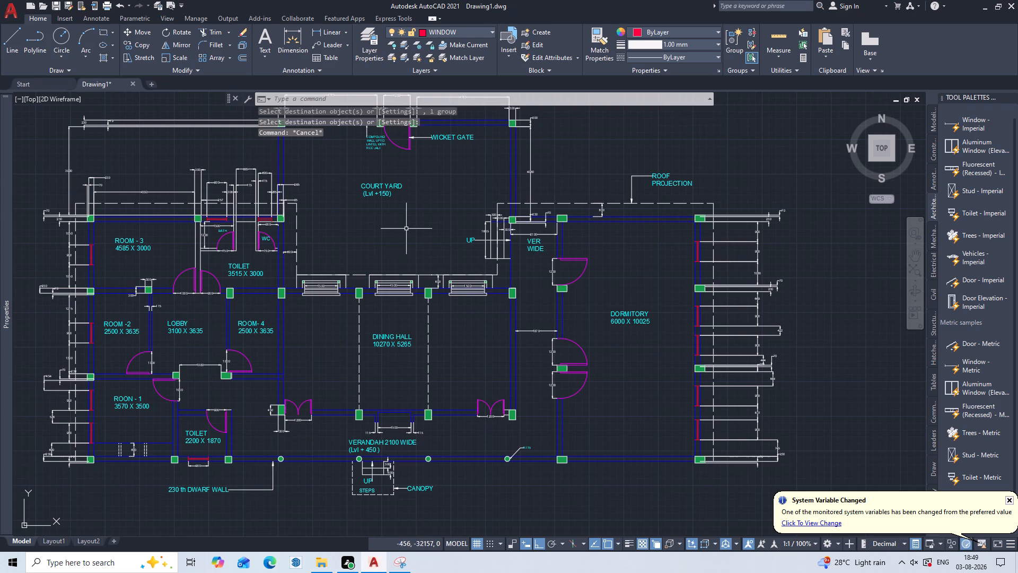
Unlock the STEPS layer and make it the current layer.
scroll(398, 230, "down", 1)
middle_click_drag(398, 230, 561, 249)
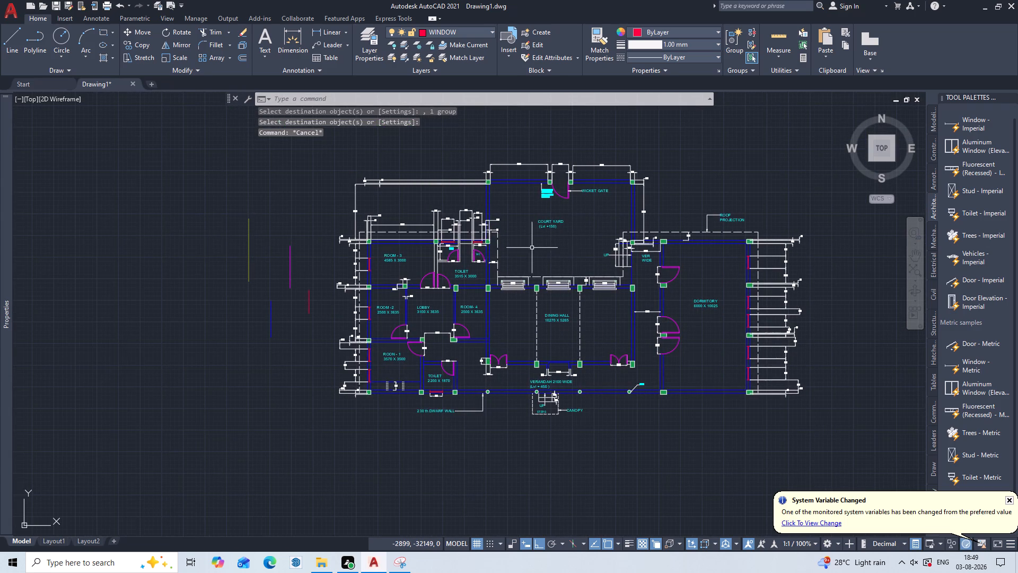
scroll(532, 248, "up", 1)
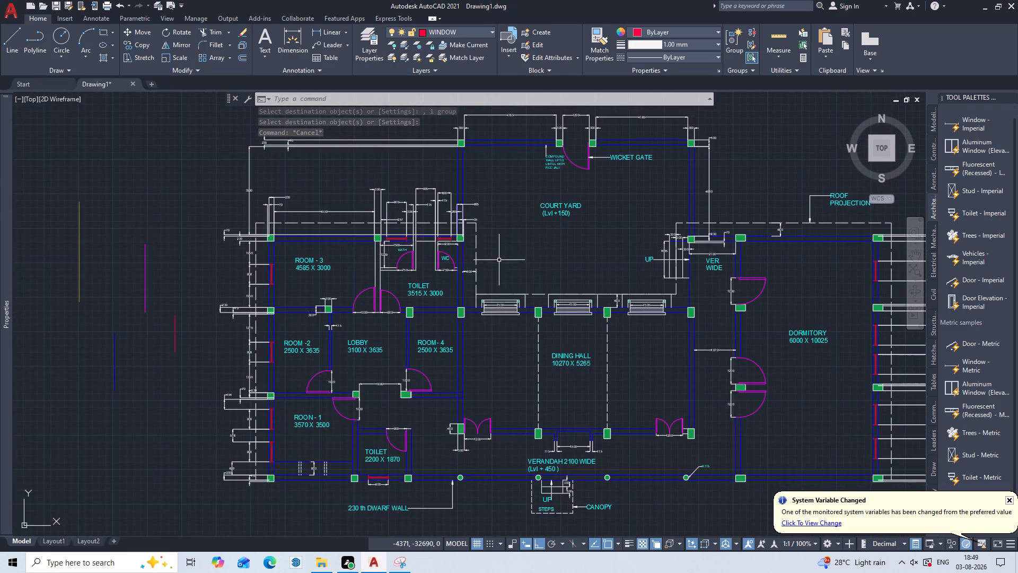
left_click(489, 32)
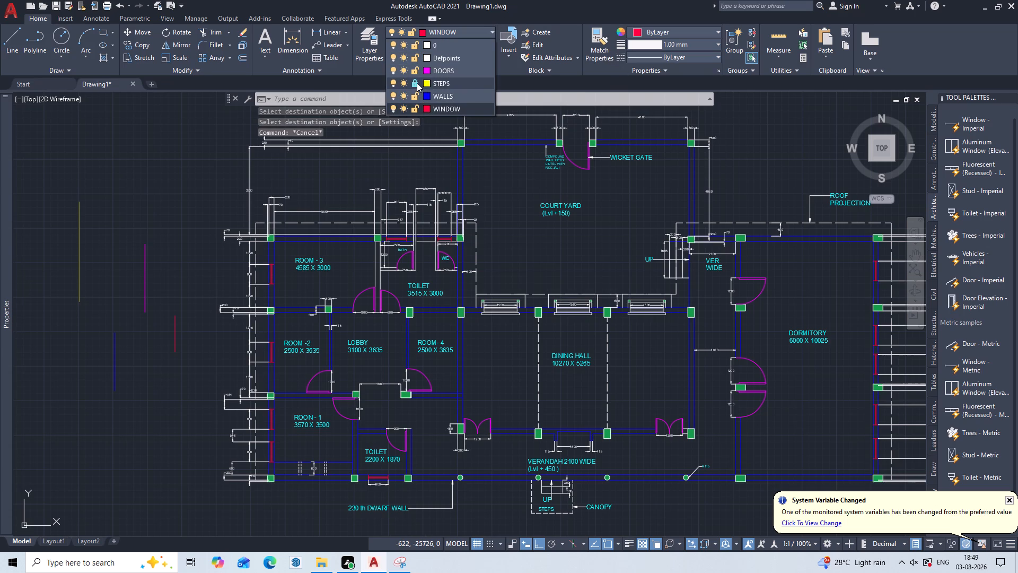
left_click(417, 83)
left_click(433, 83)
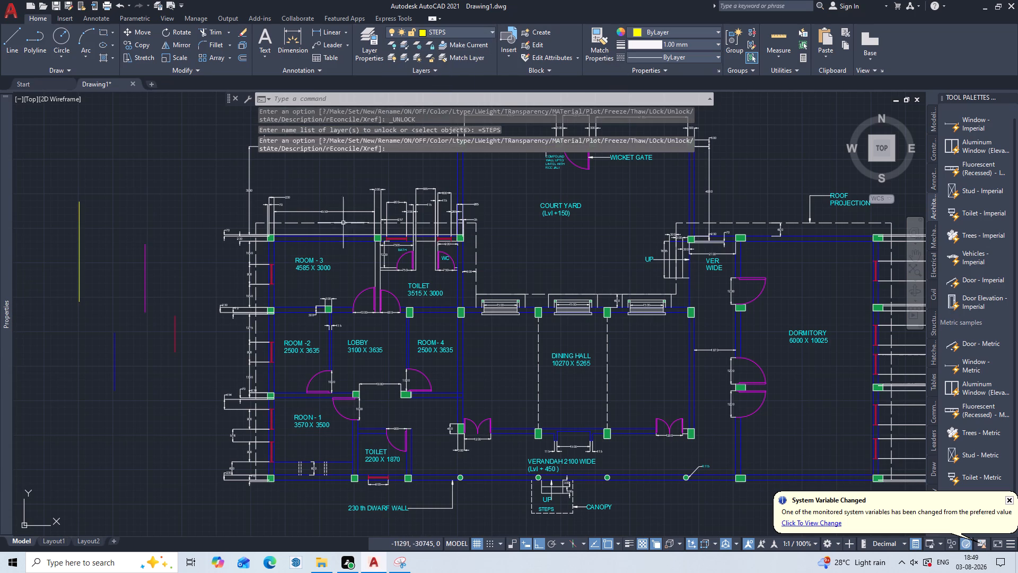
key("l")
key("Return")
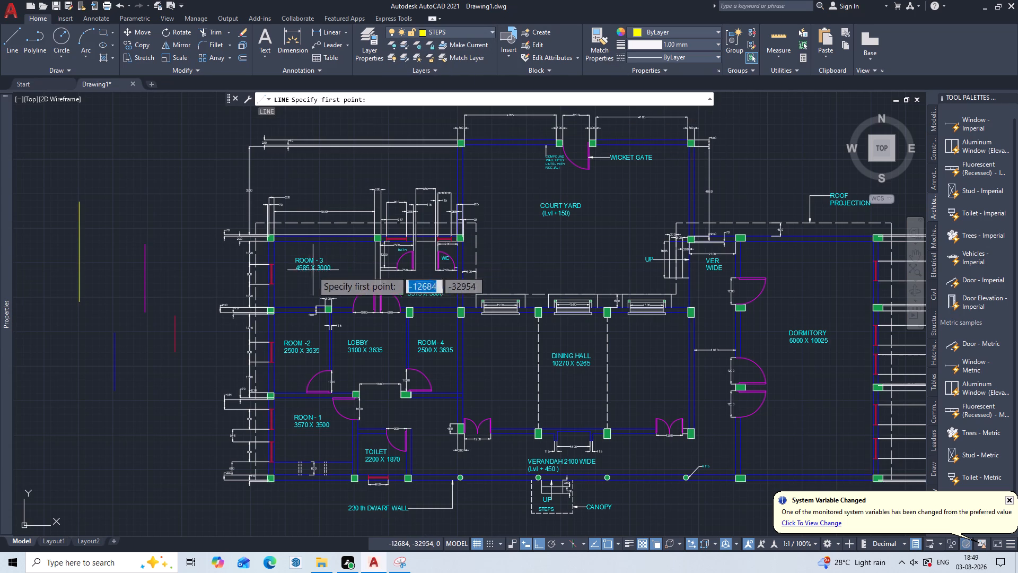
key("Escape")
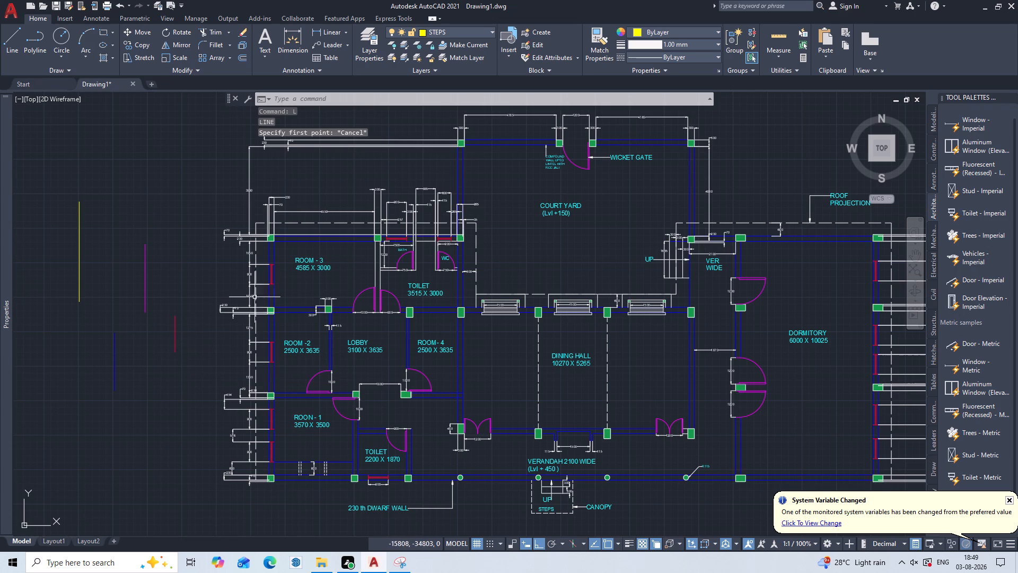
Match the yellow STEPS sample line's properties onto the tread and side lines of the verandah entrance steps under the canopy.
left_click(598, 51)
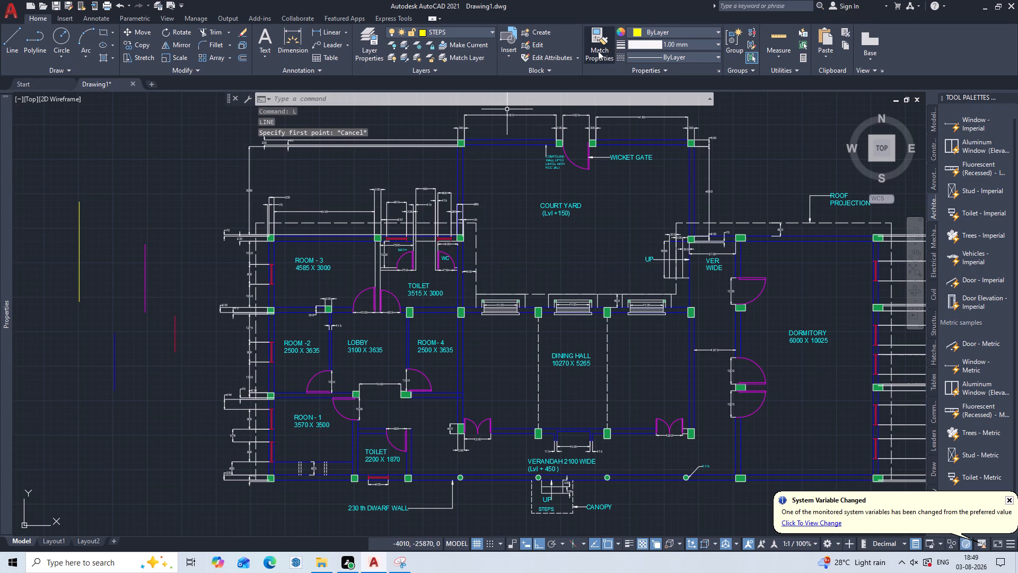
left_click(78, 301)
scroll(430, 371, "down", 1)
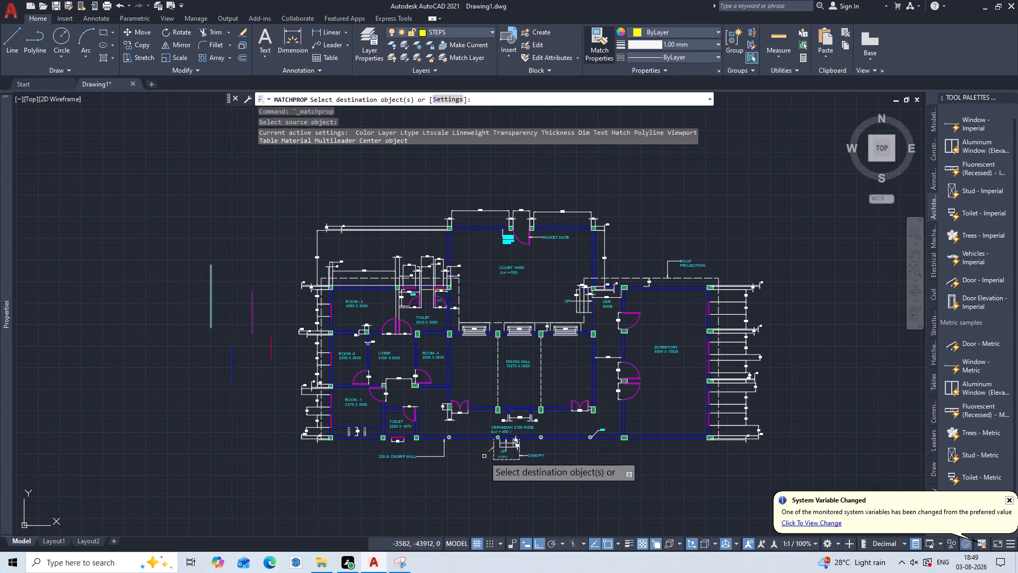
scroll(484, 456, "up", 2)
middle_click_drag(492, 462, 401, 439)
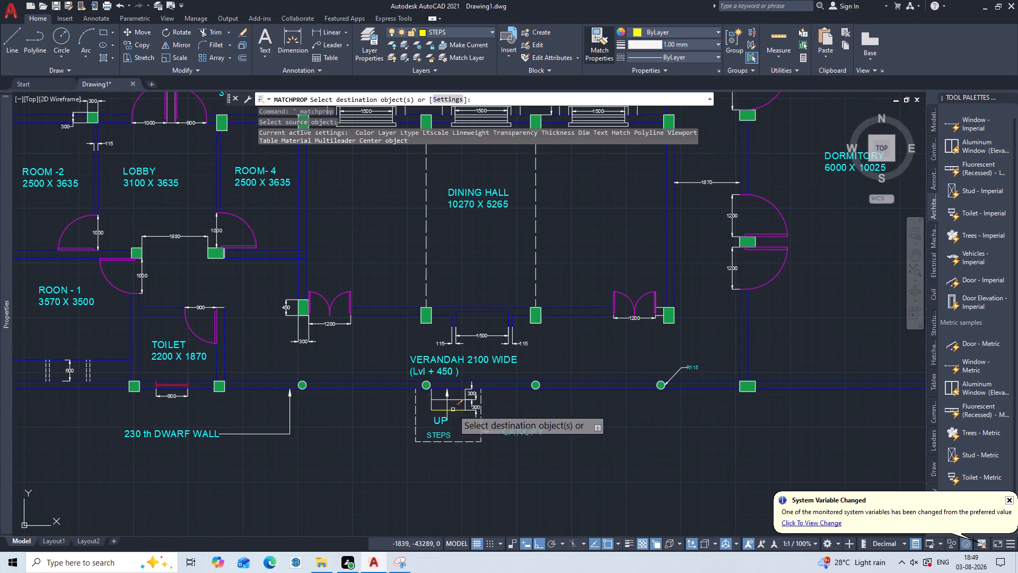
scroll(453, 410, "up", 2)
left_click(453, 410)
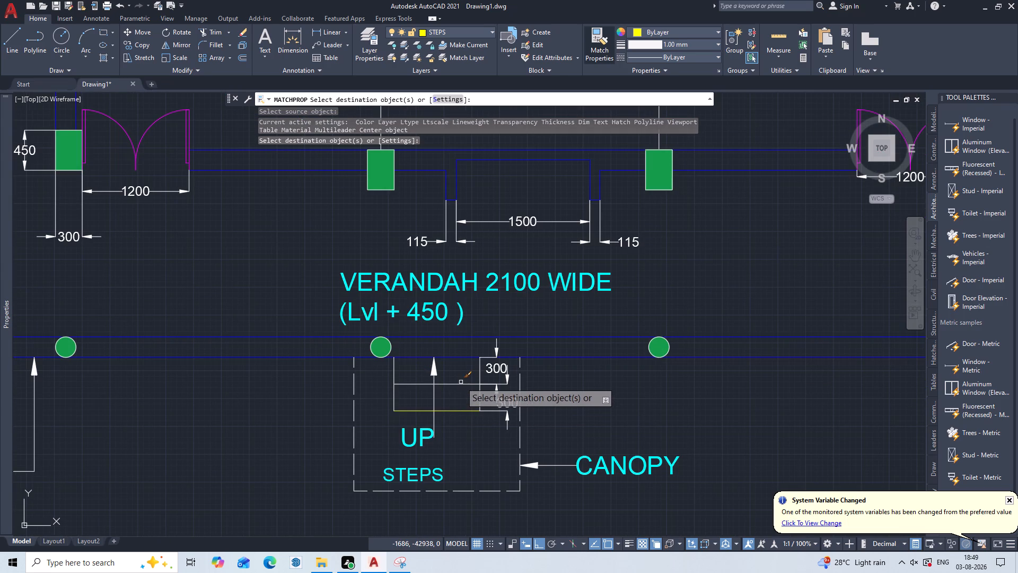
left_click(461, 382)
left_click(457, 387)
left_click(398, 359)
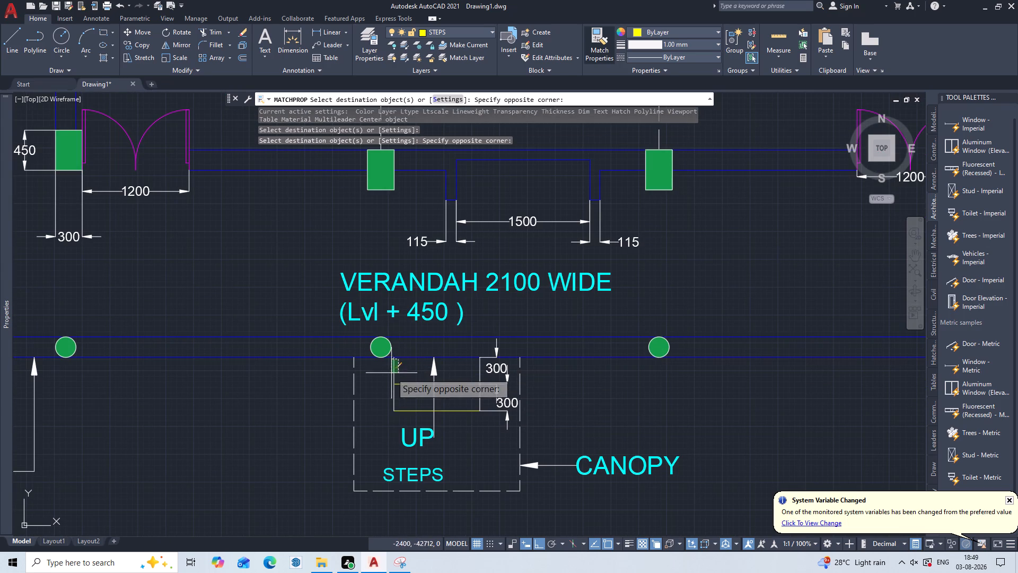
left_click(386, 400)
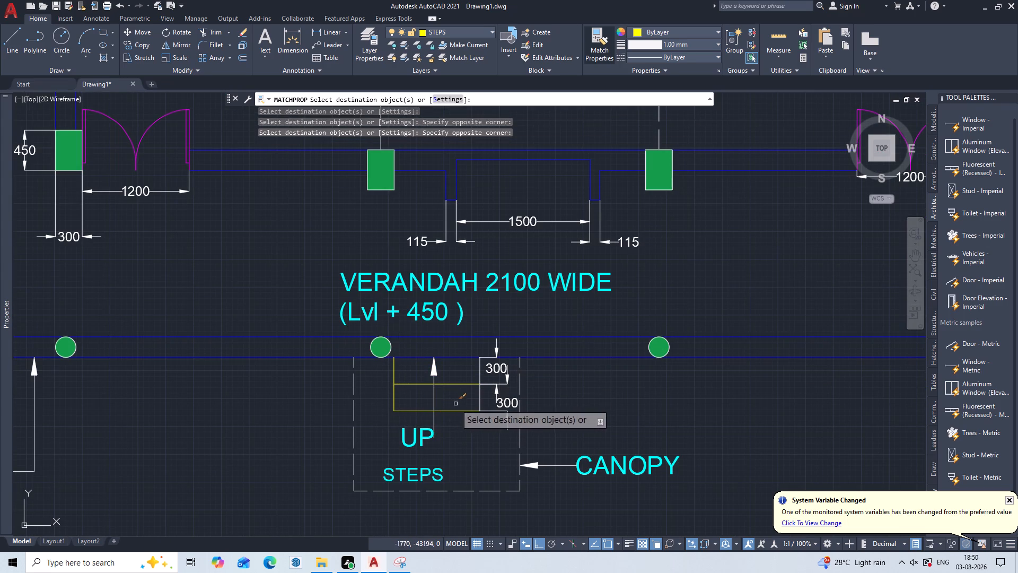
left_click(479, 379)
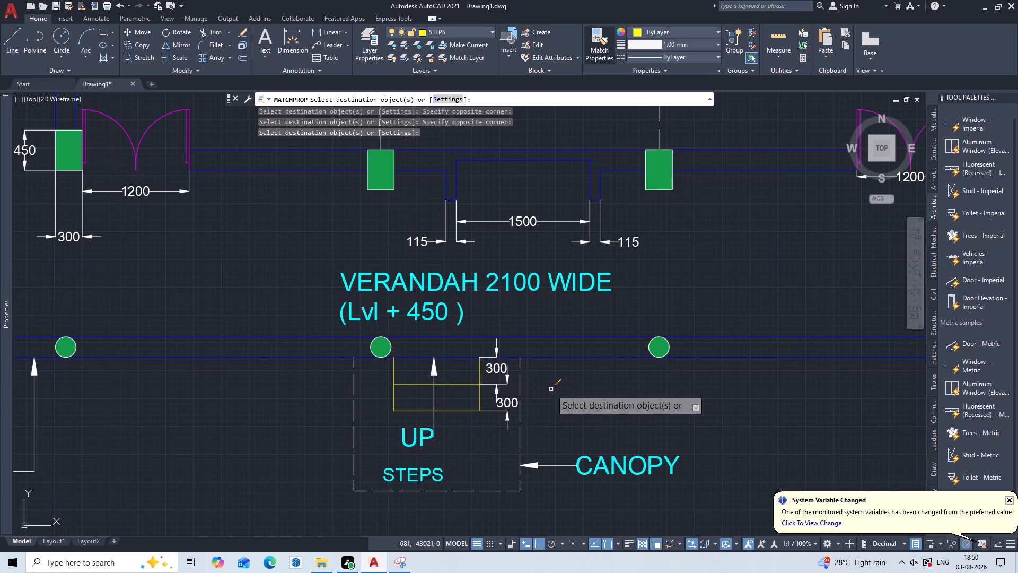
Match the STEPS properties onto the three tread lines and the south side line of the courtyard steps at the UP arrow.
scroll(551, 389, "down", 2)
middle_click_drag(630, 248, 609, 462)
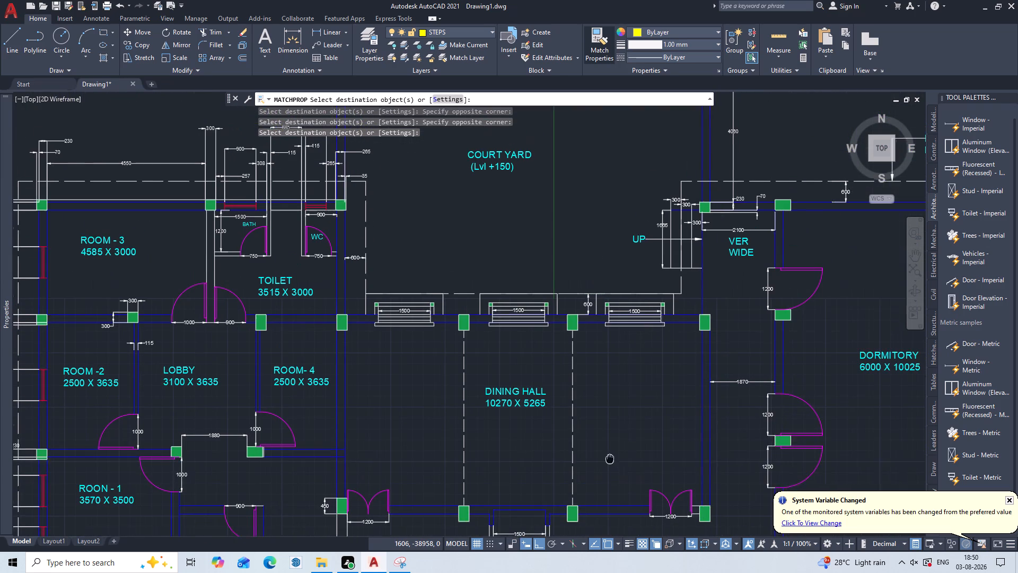
middle_click_drag(609, 462, 608, 464)
middle_click_drag(640, 387, 610, 464)
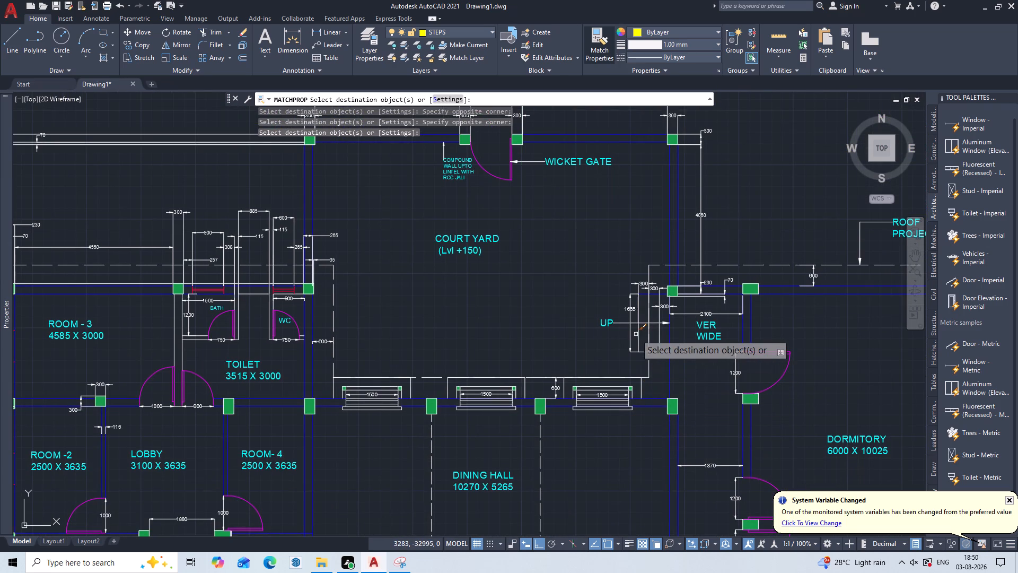
scroll(636, 334, "up", 2)
left_click(640, 344)
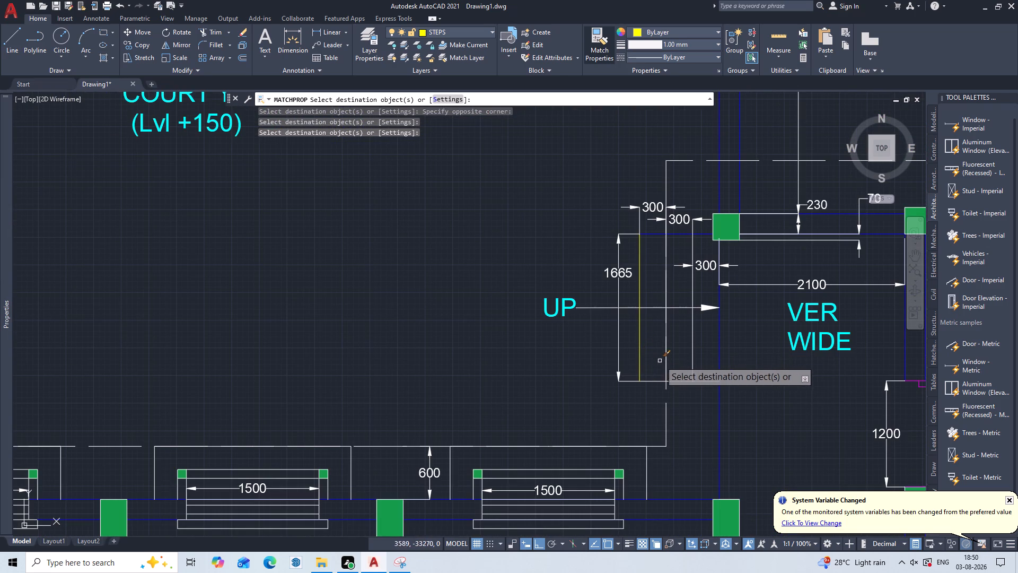
left_click(666, 361)
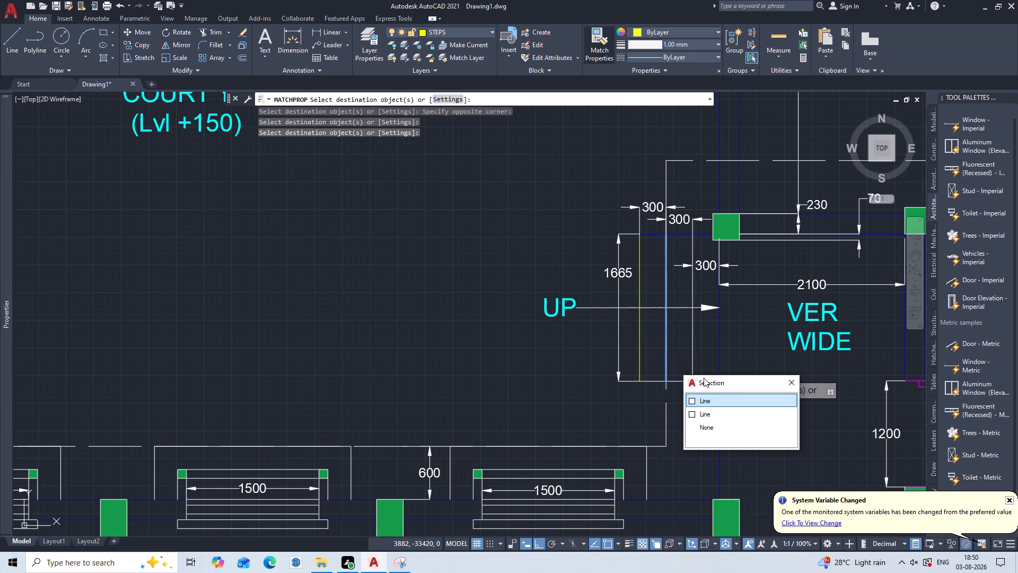
left_click(705, 398)
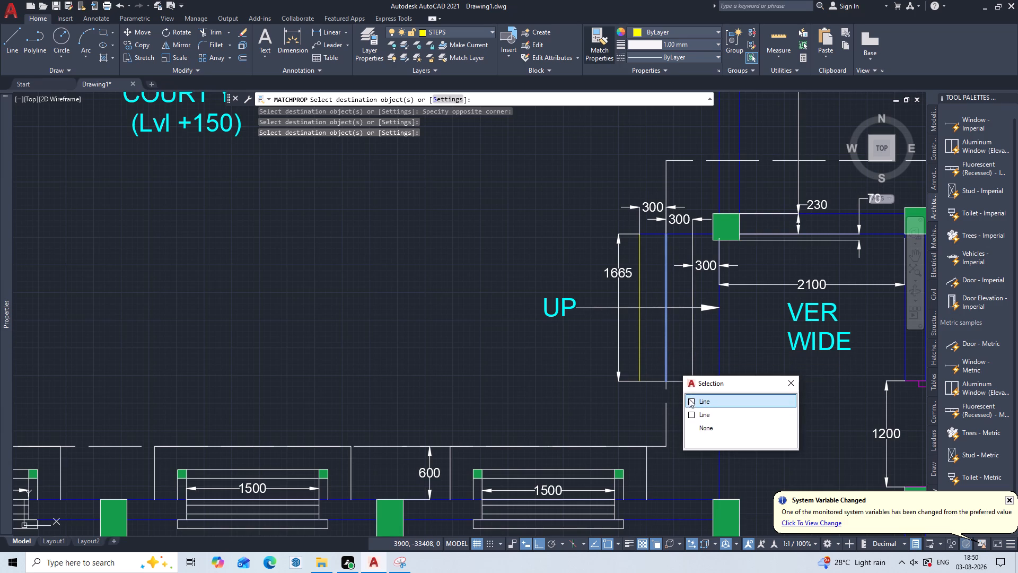
left_click(693, 399)
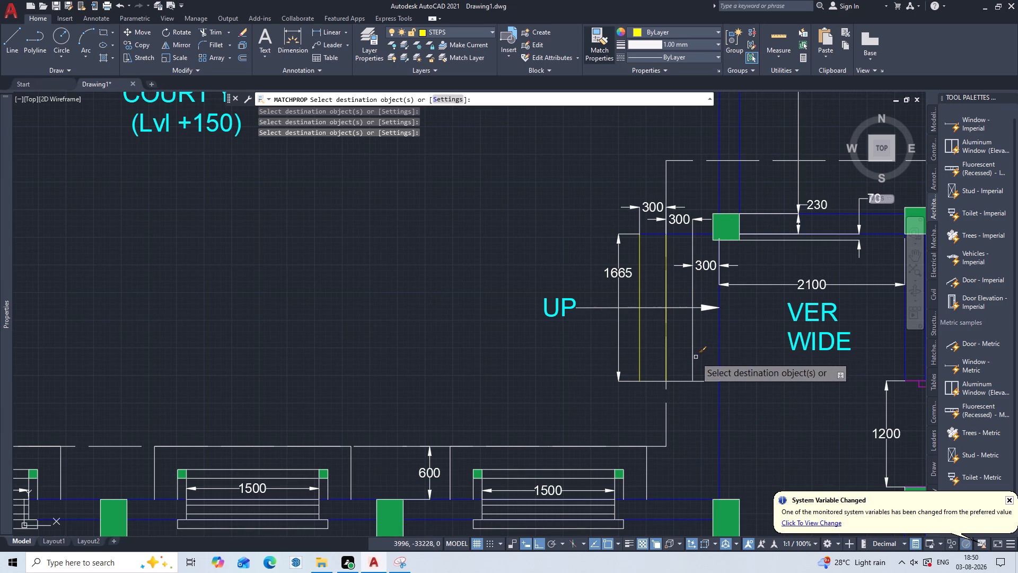
left_click(692, 362)
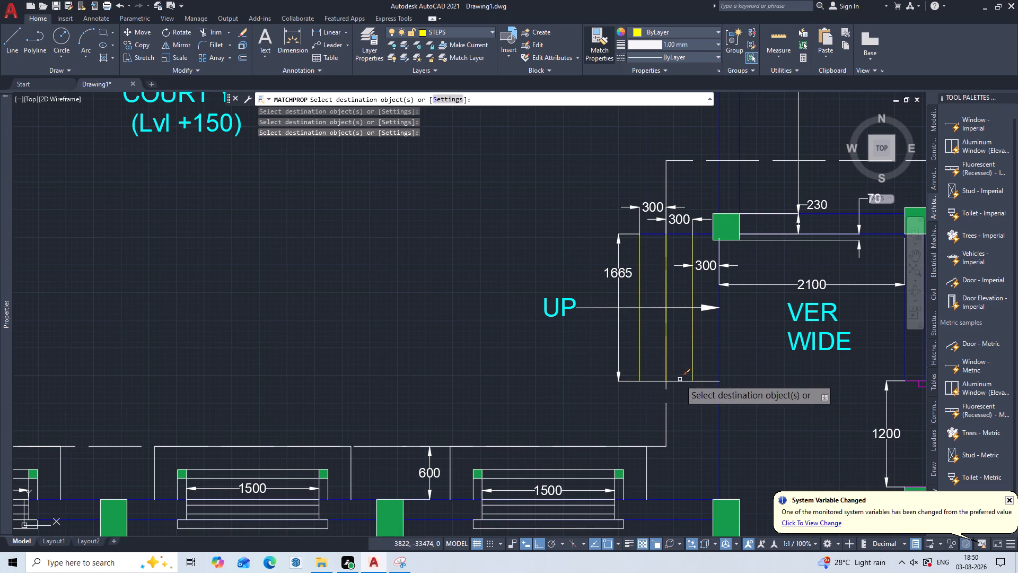
left_click(679, 380)
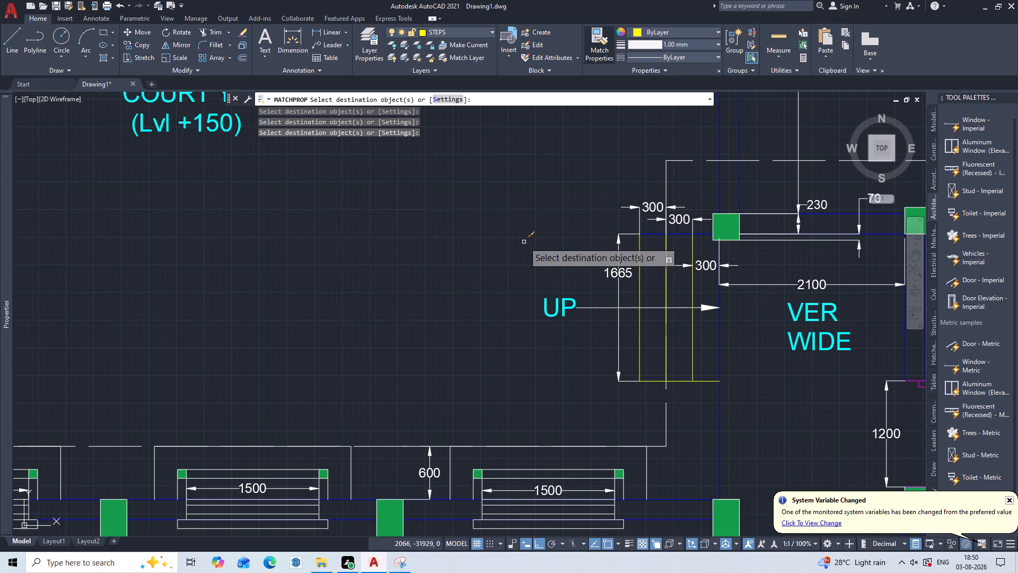
key("Return")
Trim away the blue wall line along the north side of the courtyard steps, between the outermost tread and the column.
scroll(532, 251, "down", 2)
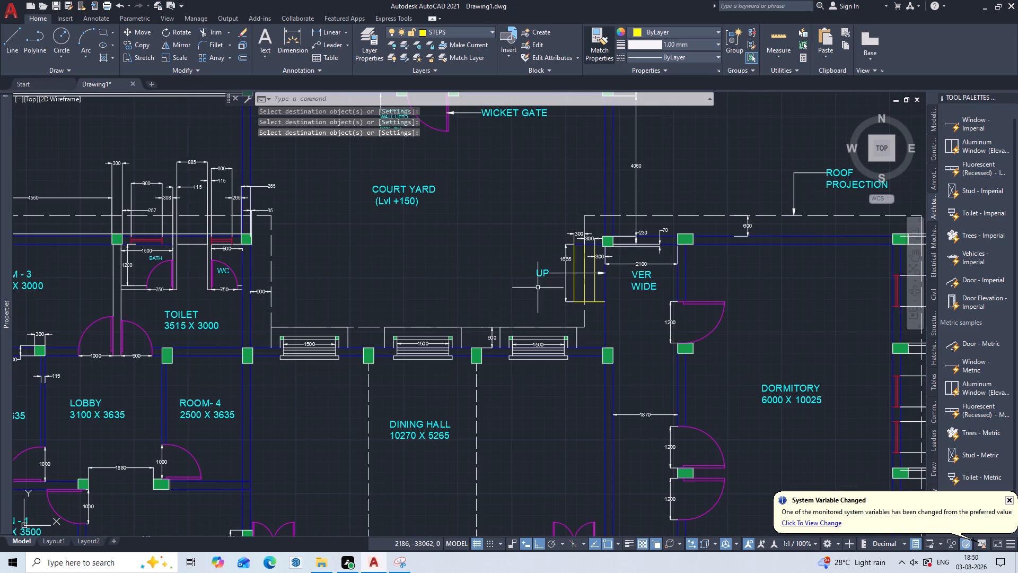
middle_click_drag(603, 245, 567, 379)
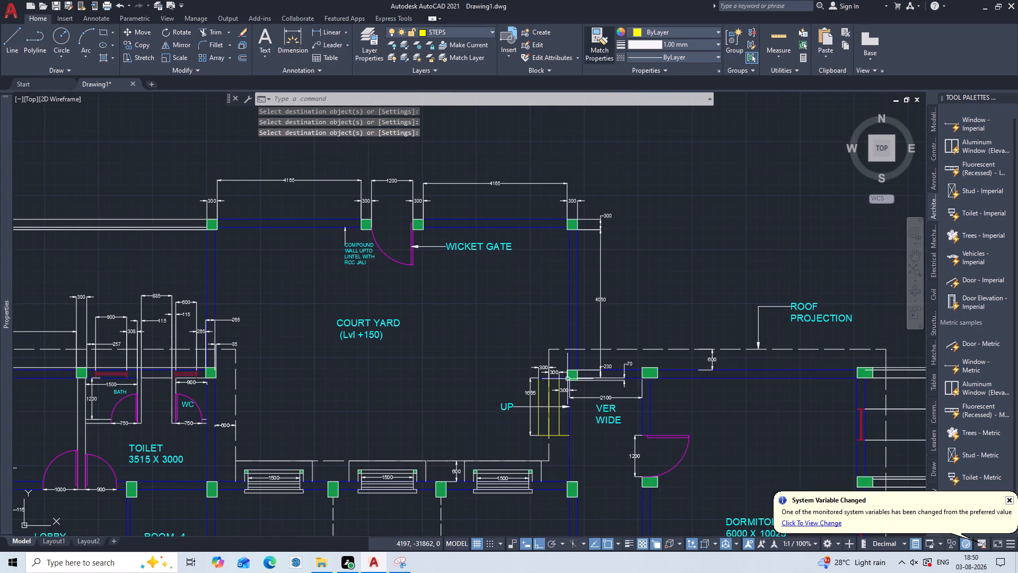
scroll(550, 377, "up", 3)
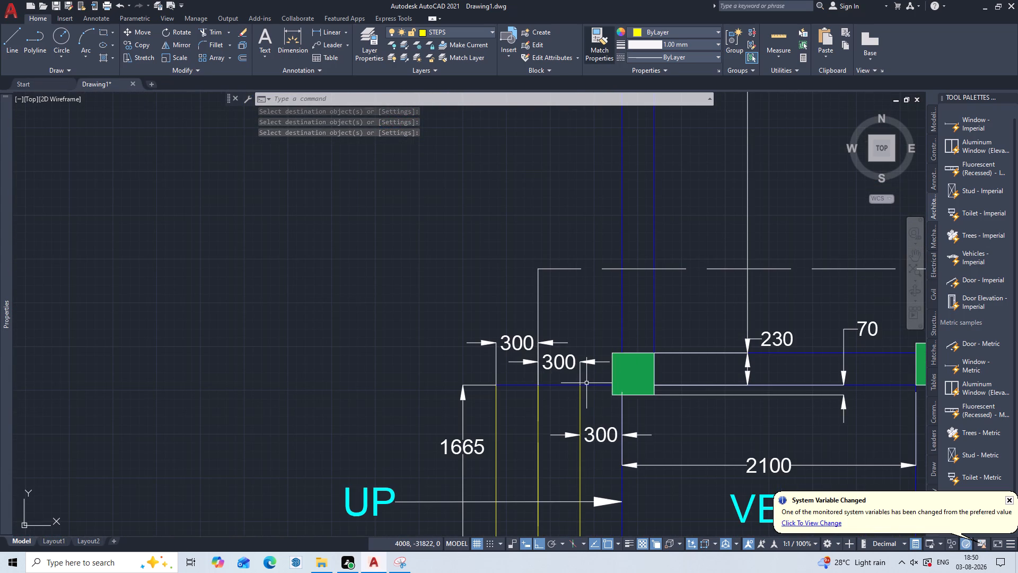
key("t")
key("r")
key("Return")
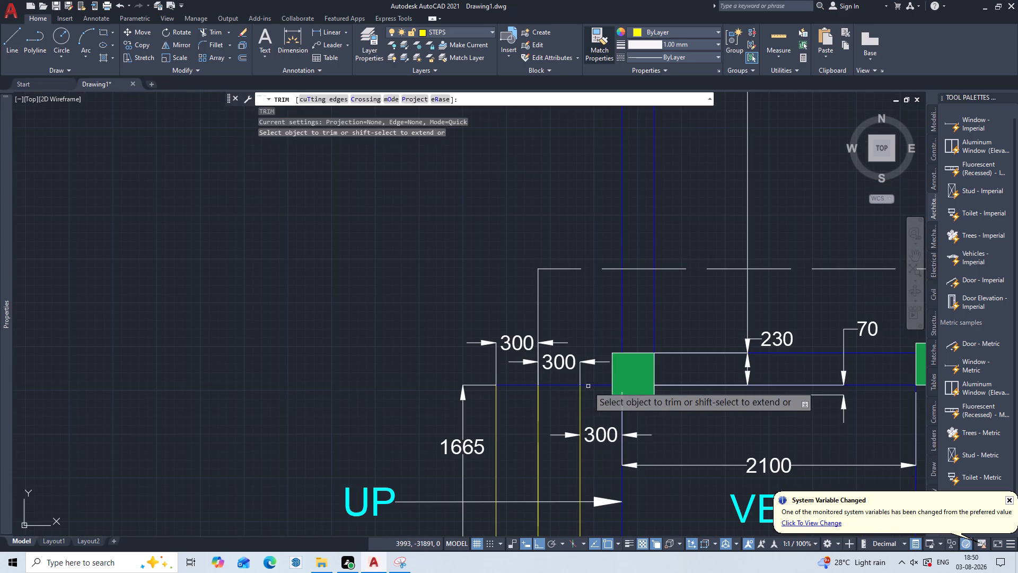
left_click(592, 381)
left_click(592, 407)
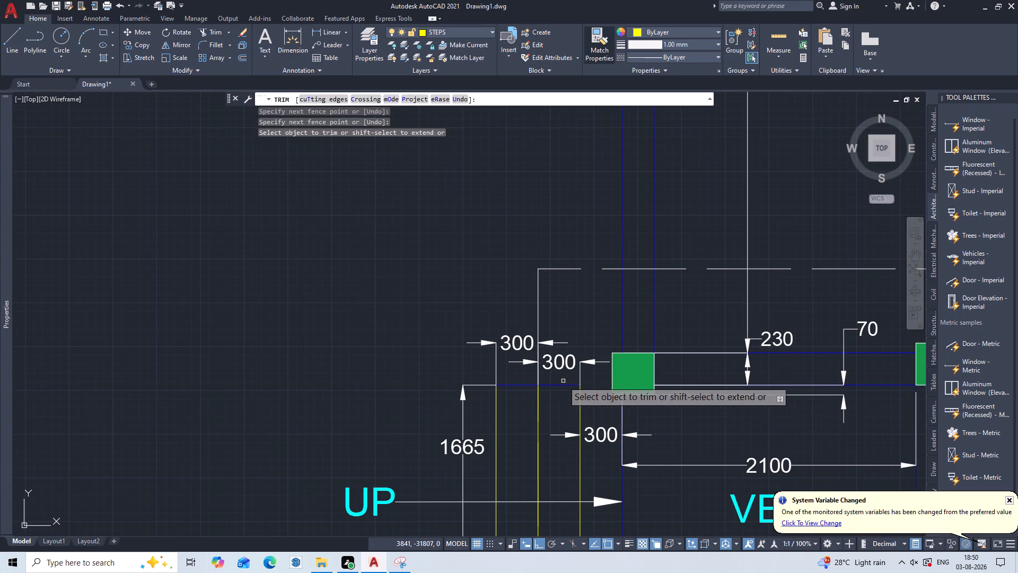
left_click(563, 381)
left_click(559, 400)
left_click(519, 377)
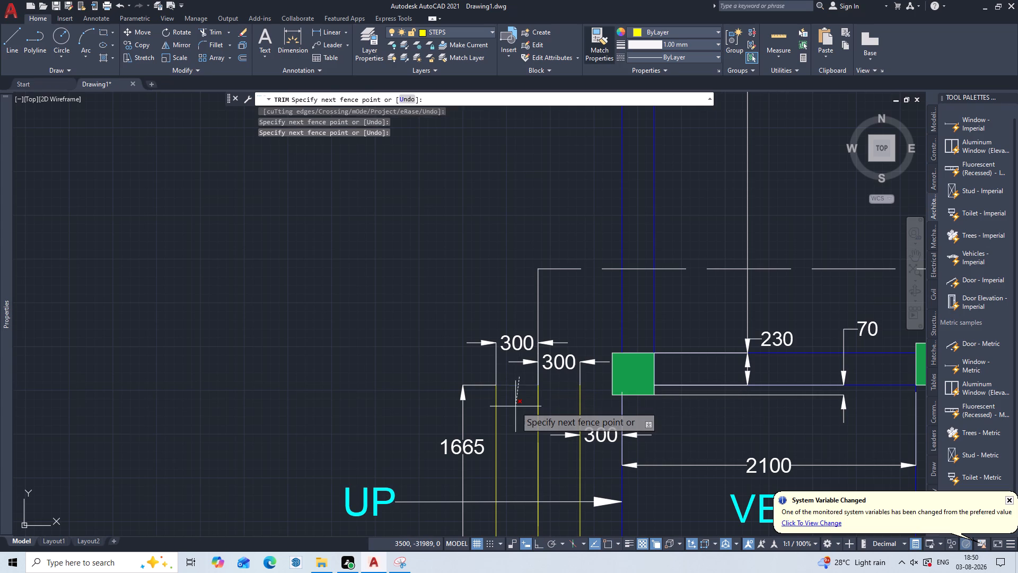
left_click(515, 406)
key("Escape")
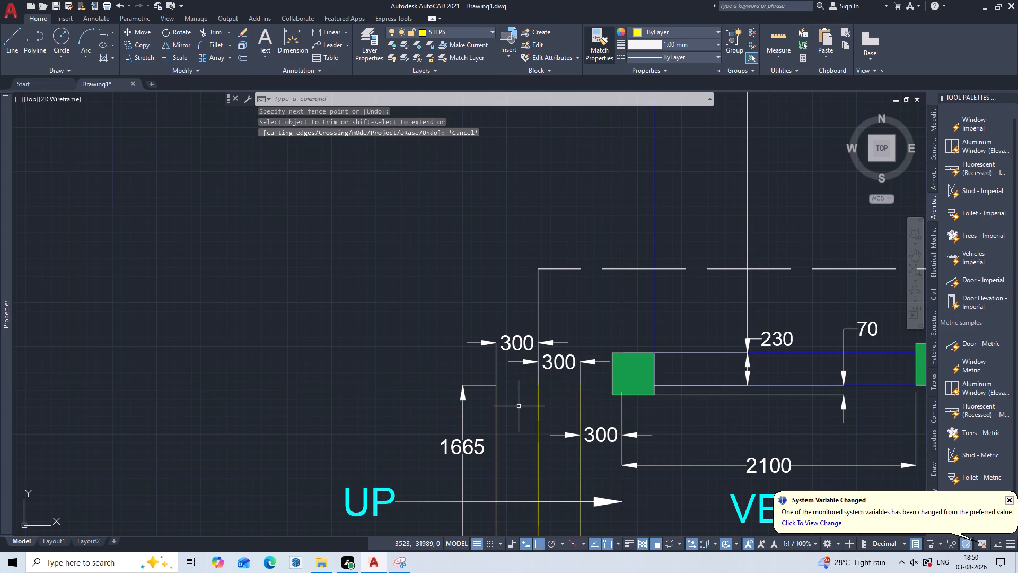
Draw a 900 mm horizontal line on the STEPS layer from the outermost tread's north end eastward into the column.
key("l")
key("Return")
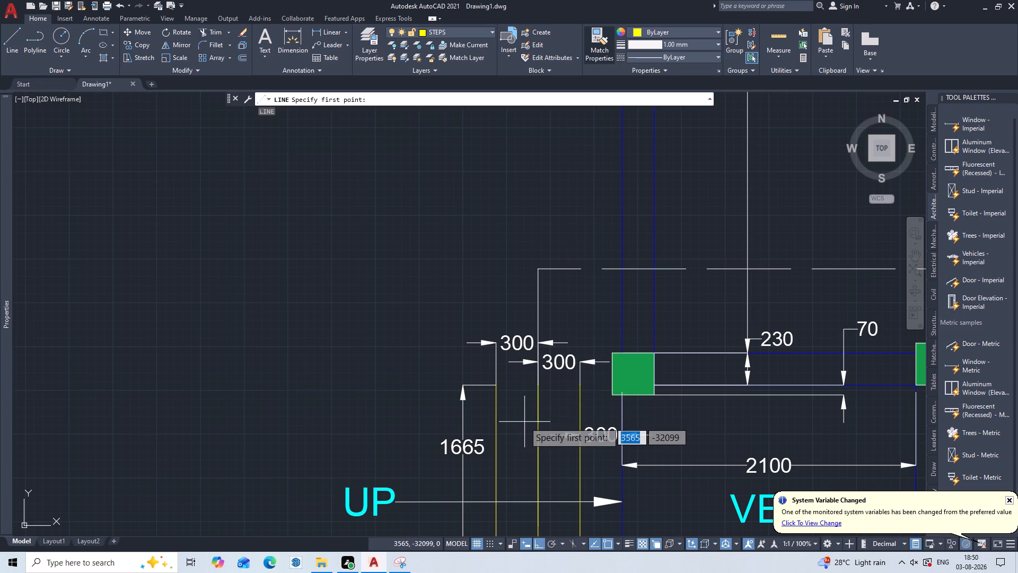
left_click(497, 383)
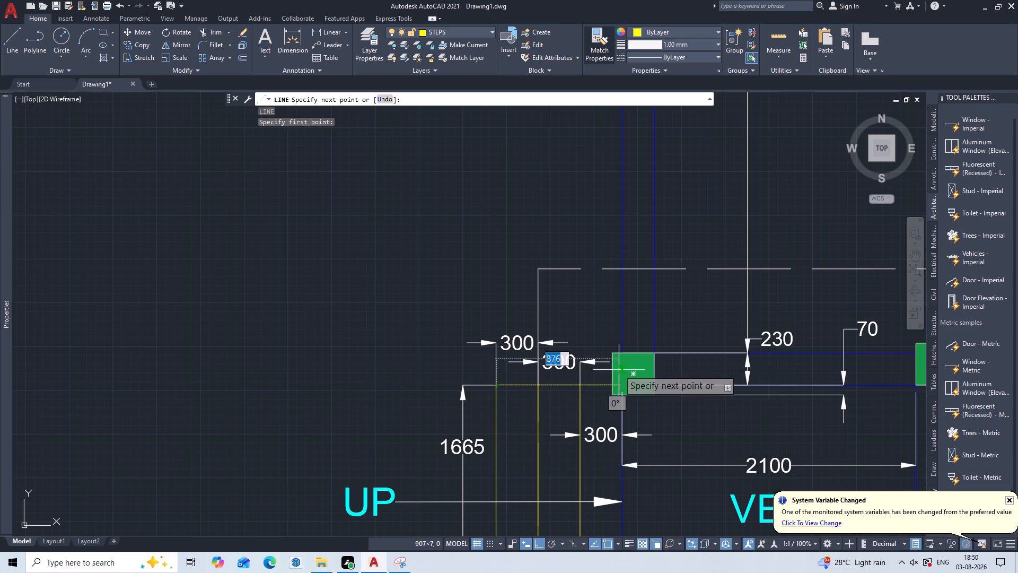
key("F8")
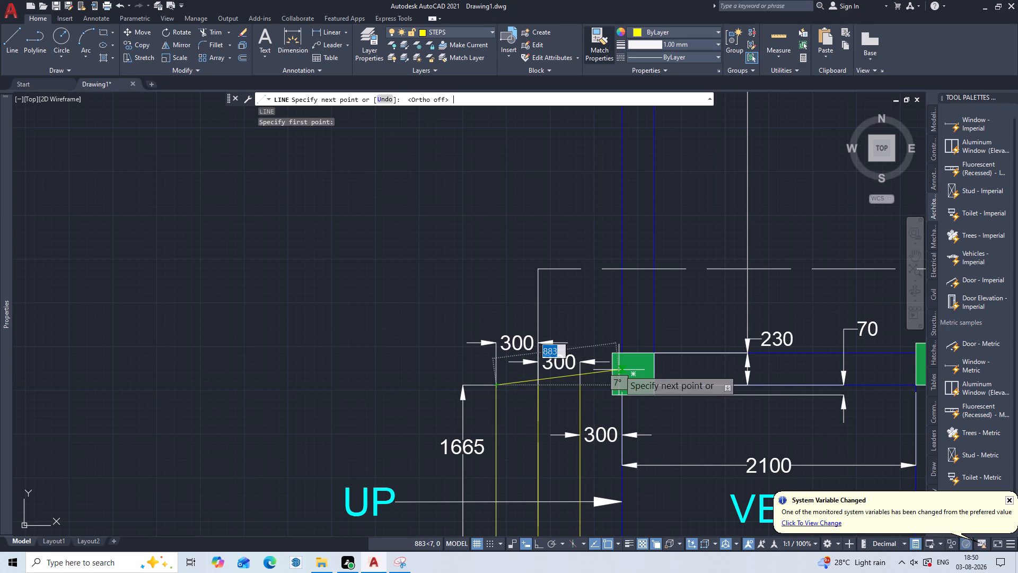
key("F8")
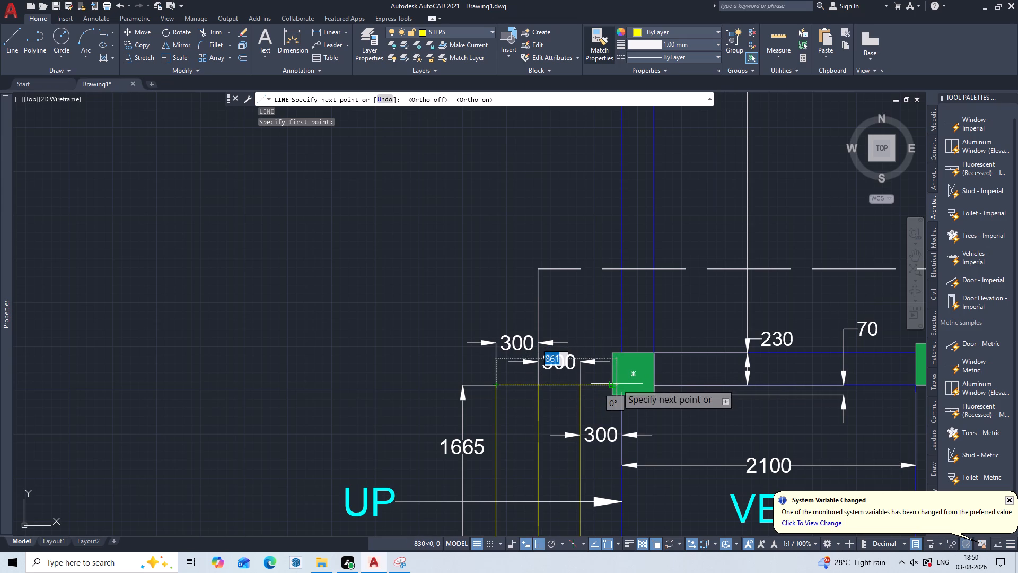
type("900")
key("Return")
key("Escape")
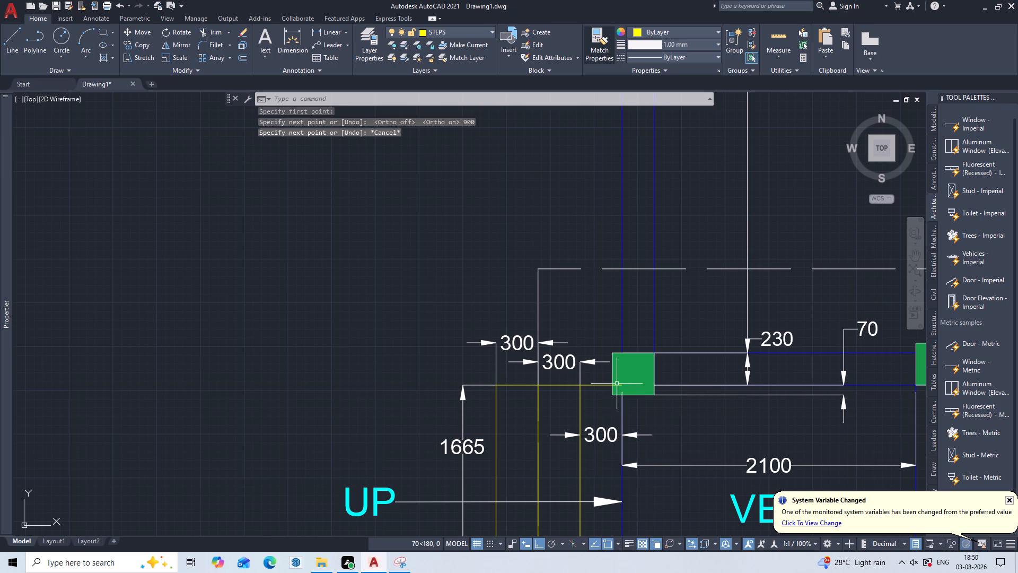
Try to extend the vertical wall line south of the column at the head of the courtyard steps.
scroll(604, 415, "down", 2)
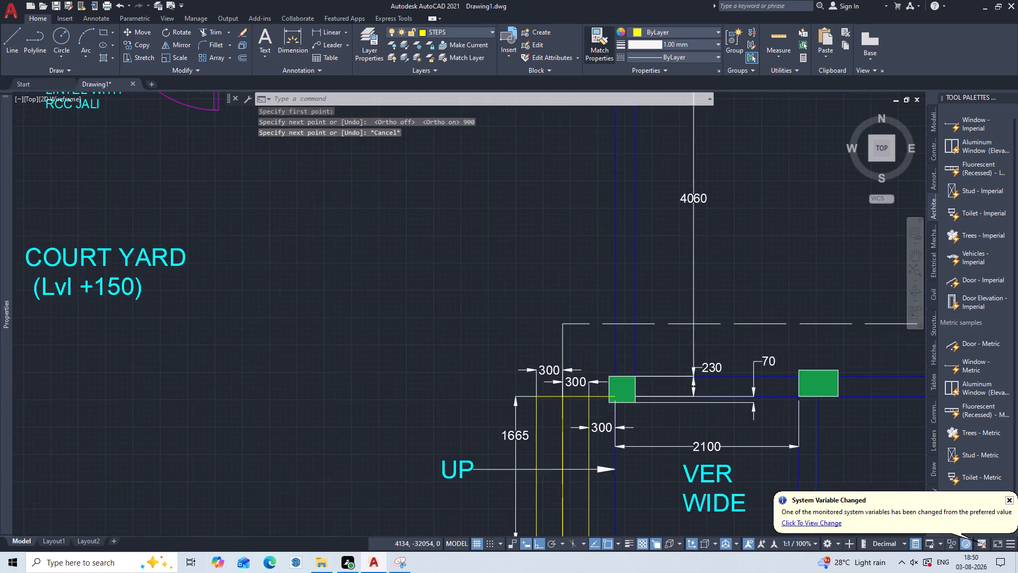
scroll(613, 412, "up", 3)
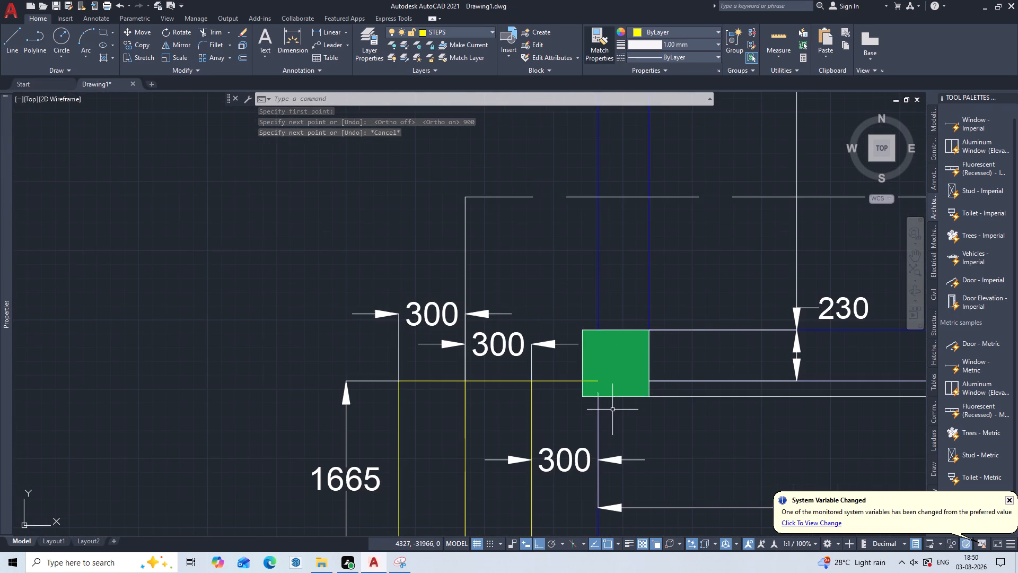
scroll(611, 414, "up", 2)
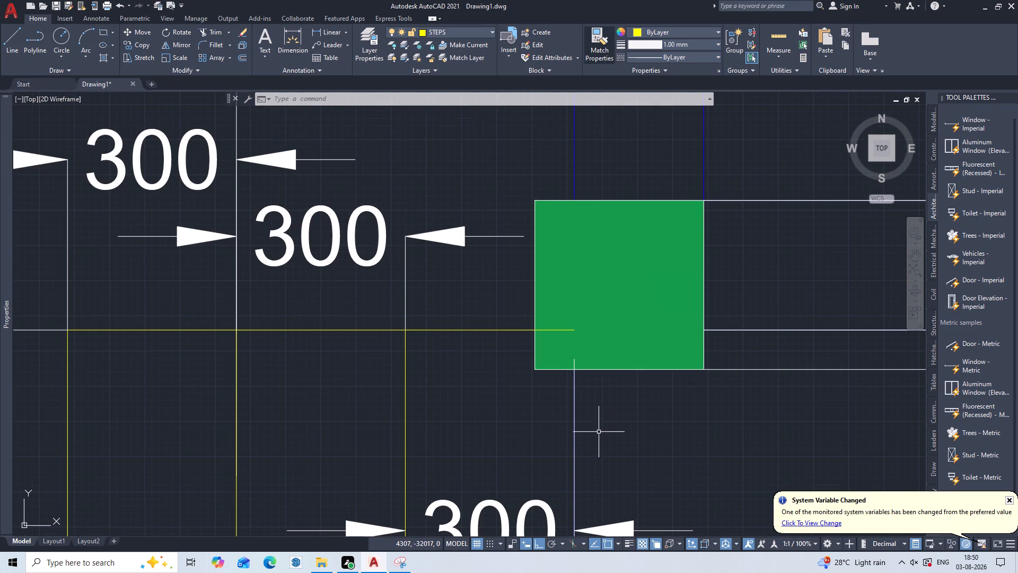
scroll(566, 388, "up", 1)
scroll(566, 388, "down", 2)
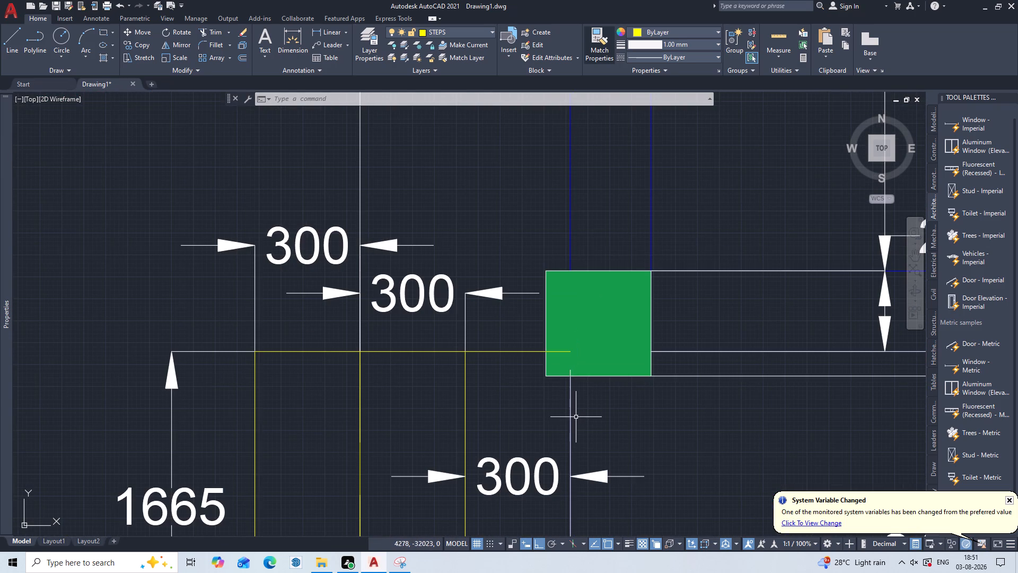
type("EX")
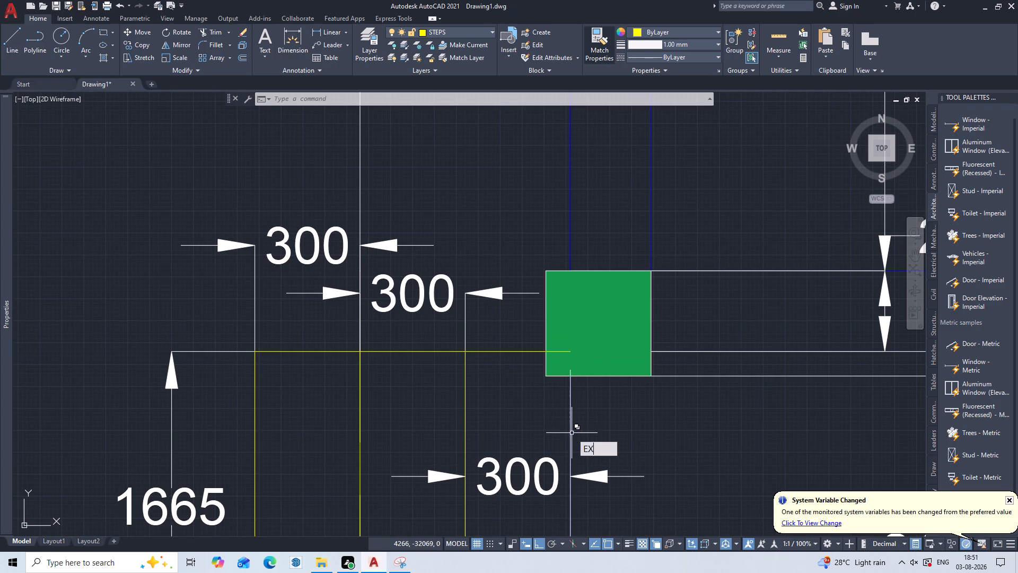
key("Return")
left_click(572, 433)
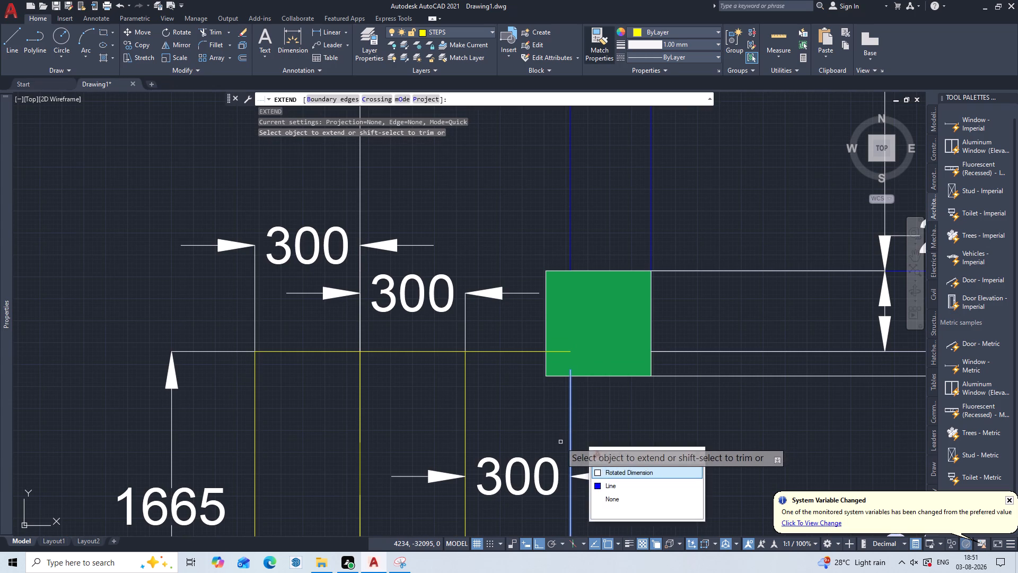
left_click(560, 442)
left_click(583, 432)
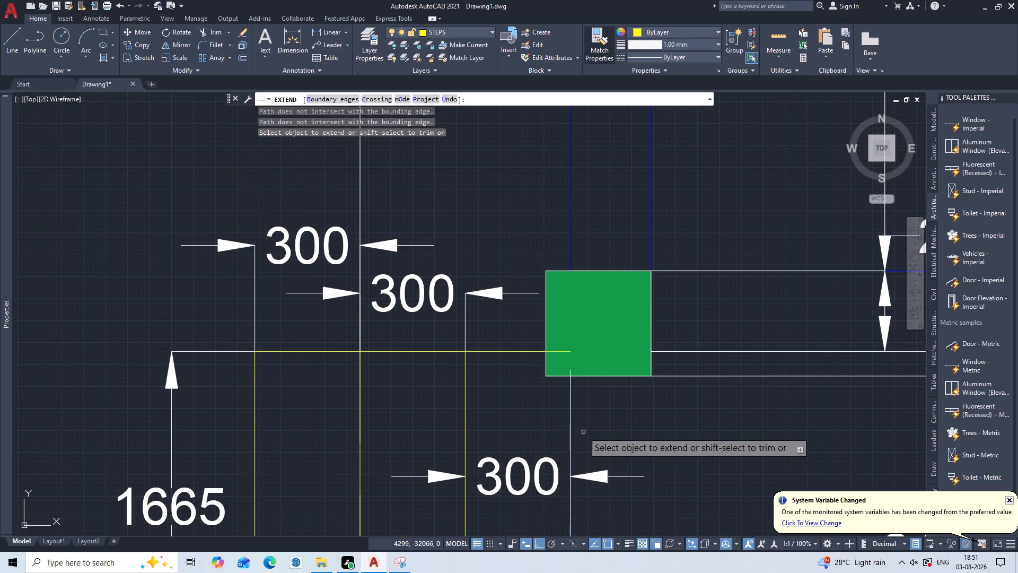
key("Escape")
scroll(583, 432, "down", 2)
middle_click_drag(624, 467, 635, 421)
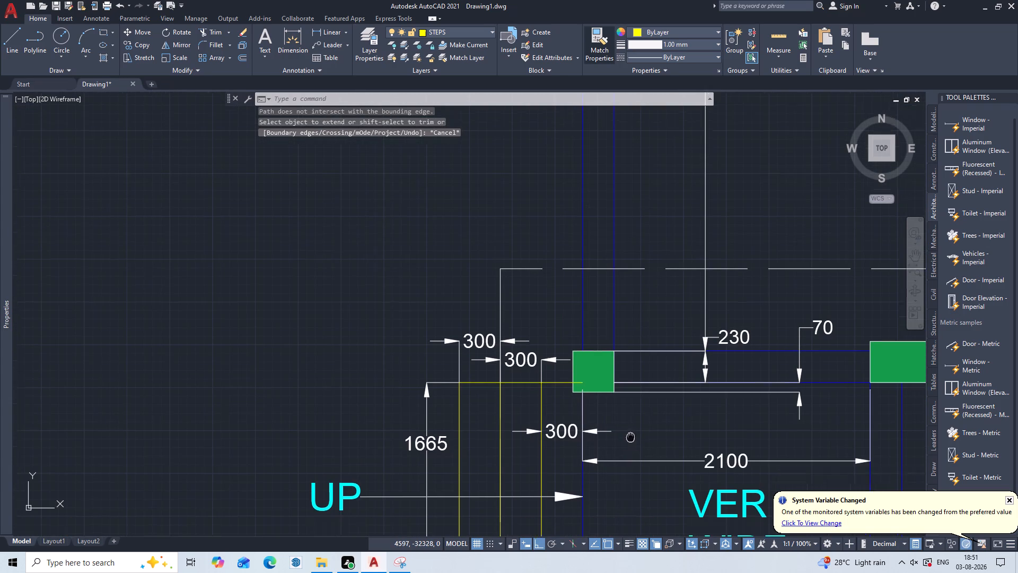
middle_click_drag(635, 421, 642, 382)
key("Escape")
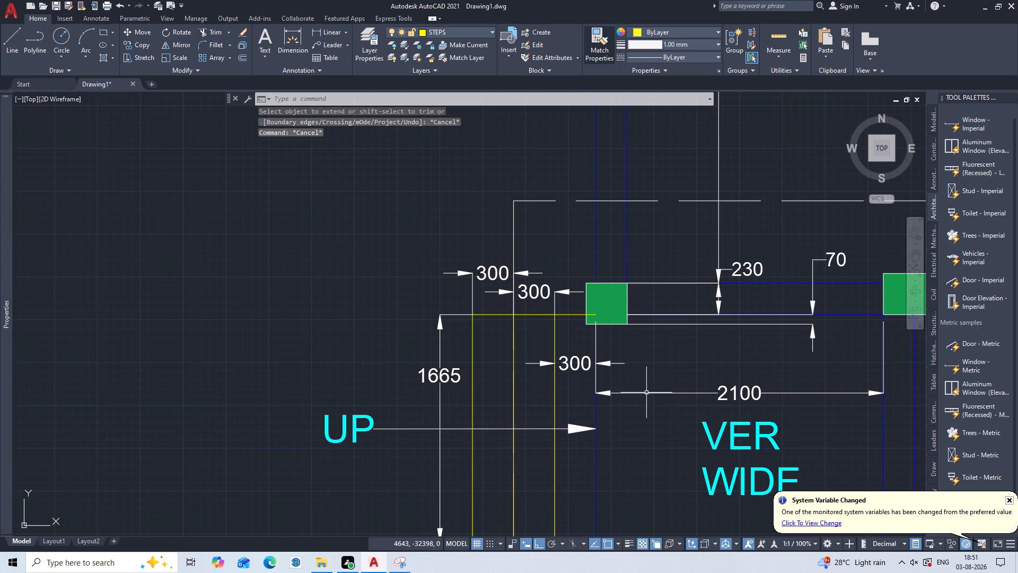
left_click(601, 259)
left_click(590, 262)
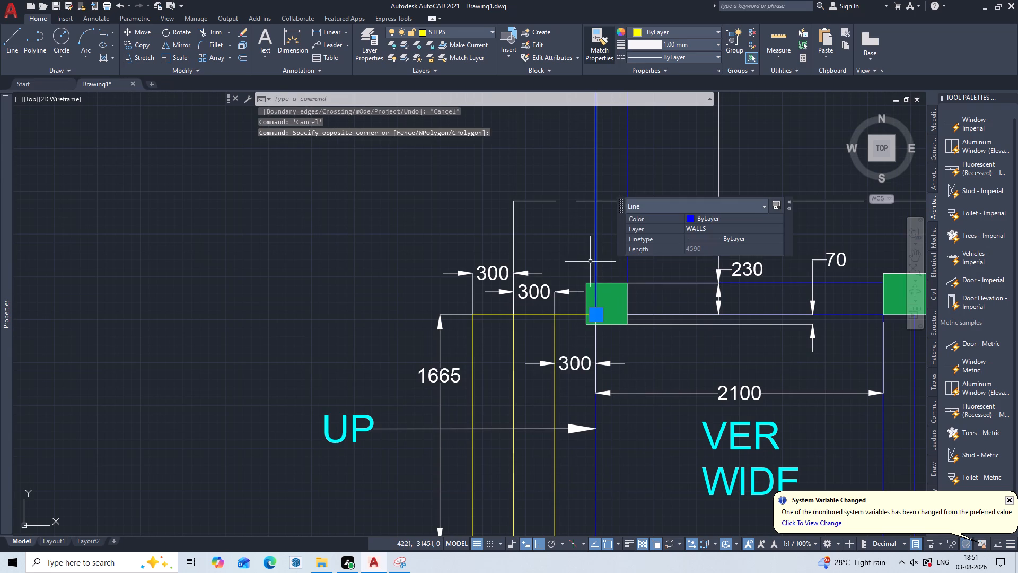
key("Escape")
Review the whole floor plan to check which elements are on their proper layers.
scroll(650, 382, "down", 2)
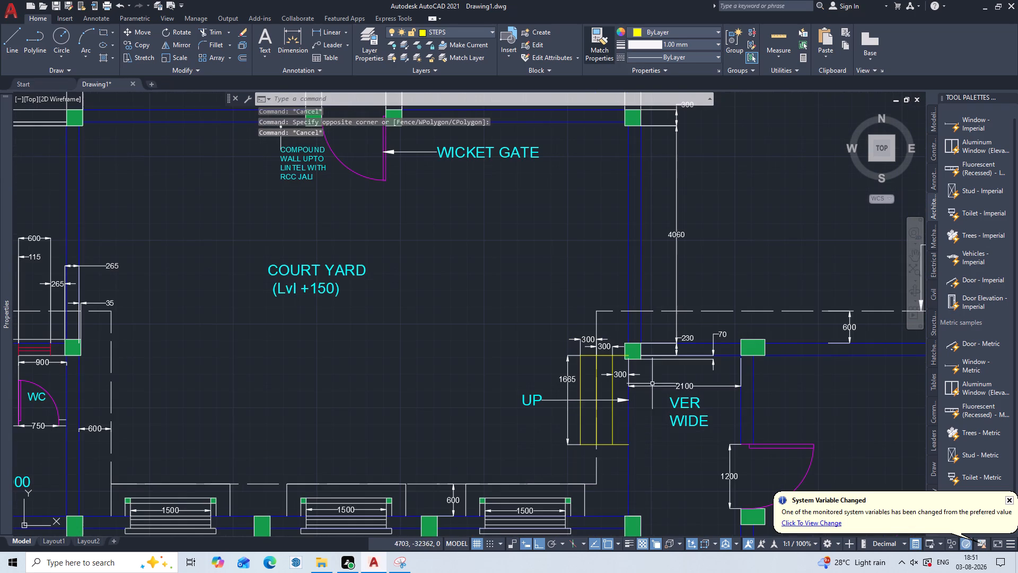
middle_click_drag(654, 424, 627, 271)
scroll(631, 361, "down", 2)
middle_click_drag(584, 430, 617, 267)
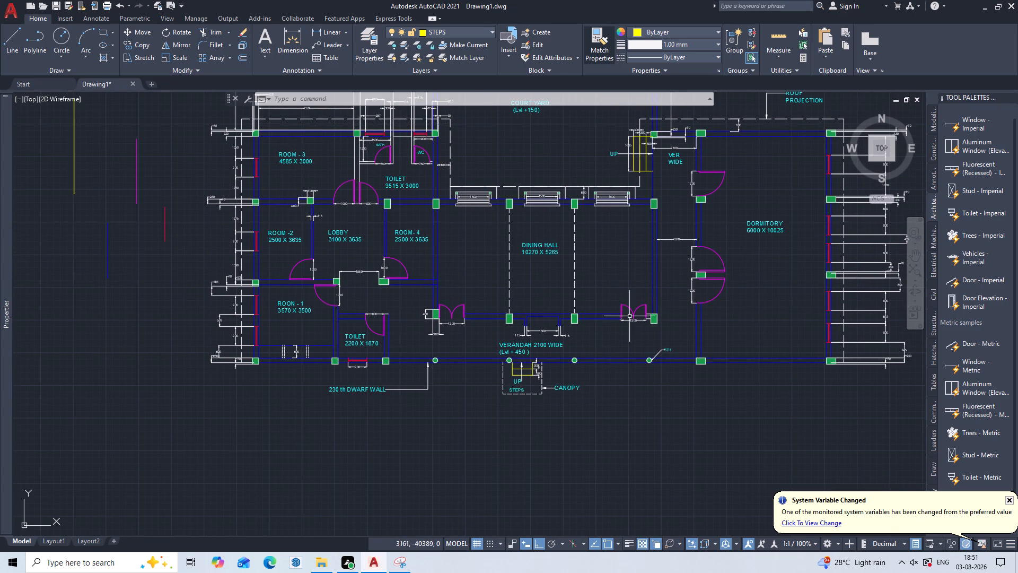
middle_click_drag(601, 265, 573, 374)
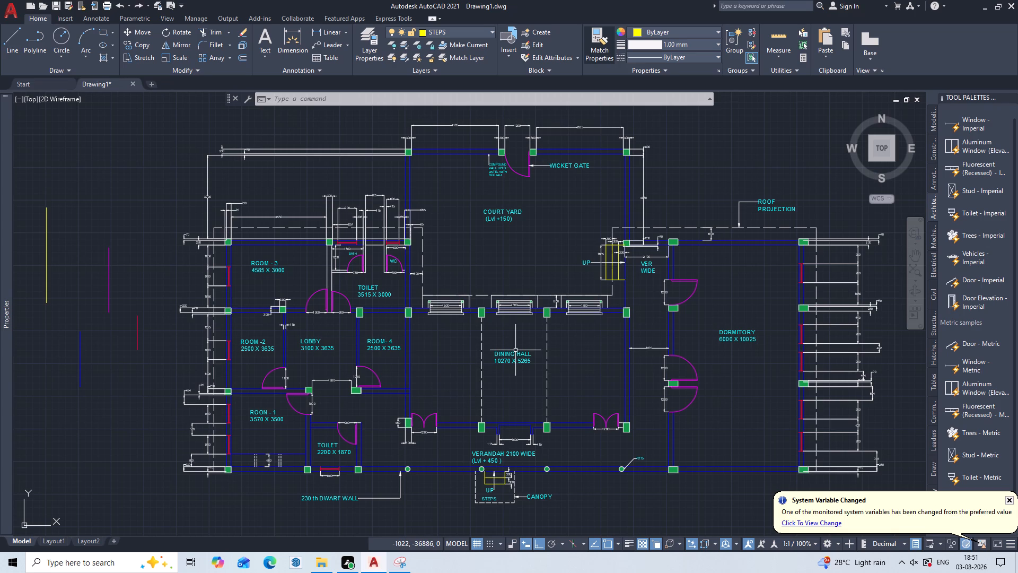
scroll(539, 319, "down", 2)
scroll(584, 251, "down", 1)
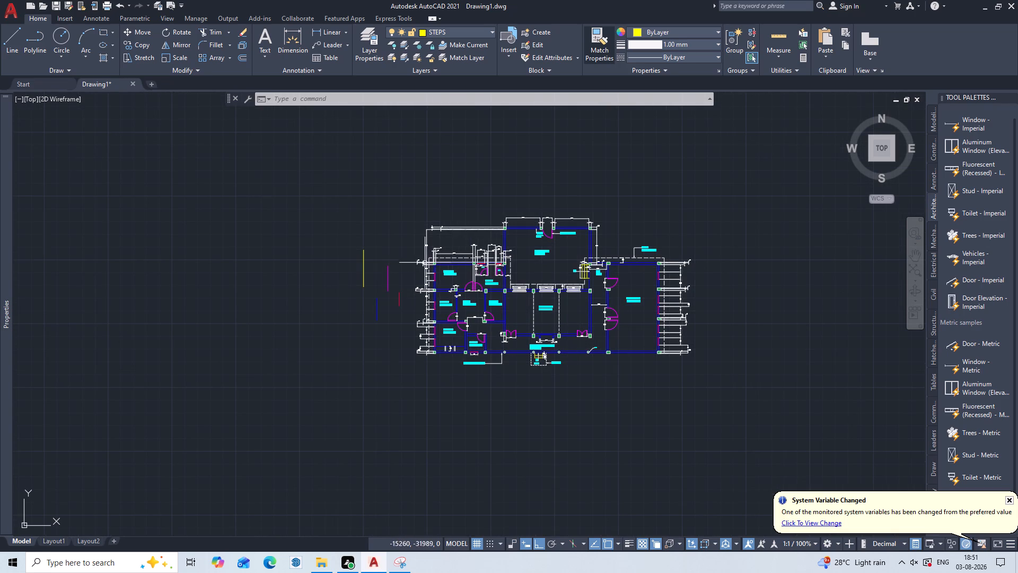
Delete the four stray vertical lines lying outside the floor plan on its west side.
left_click(407, 258)
left_click(347, 318)
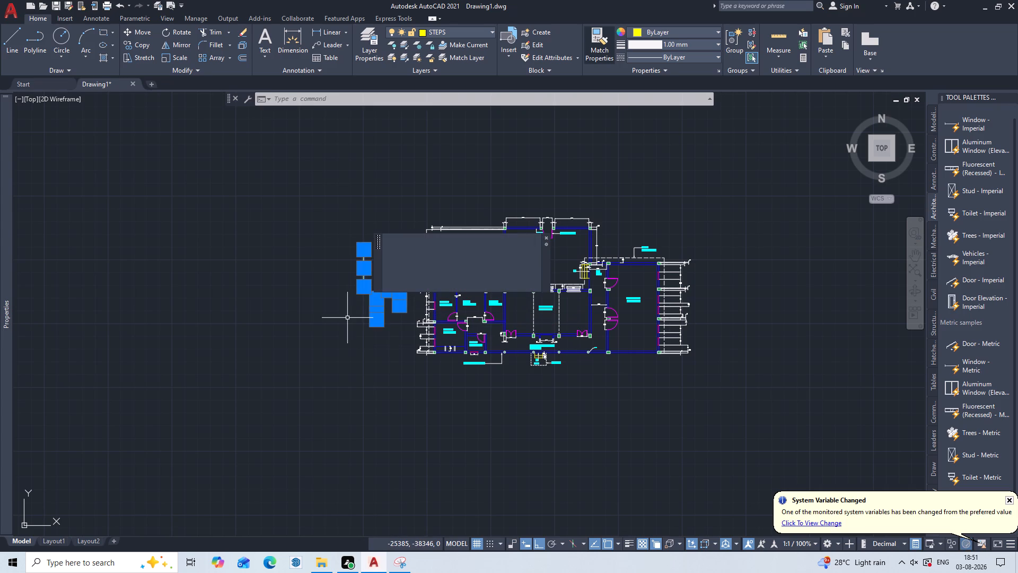
key("Delete")
Add the multiline text "GUEST HOUSE PLAN" in cyan as a title in the empty area north of the courtyard.
scroll(472, 370, "up", 1)
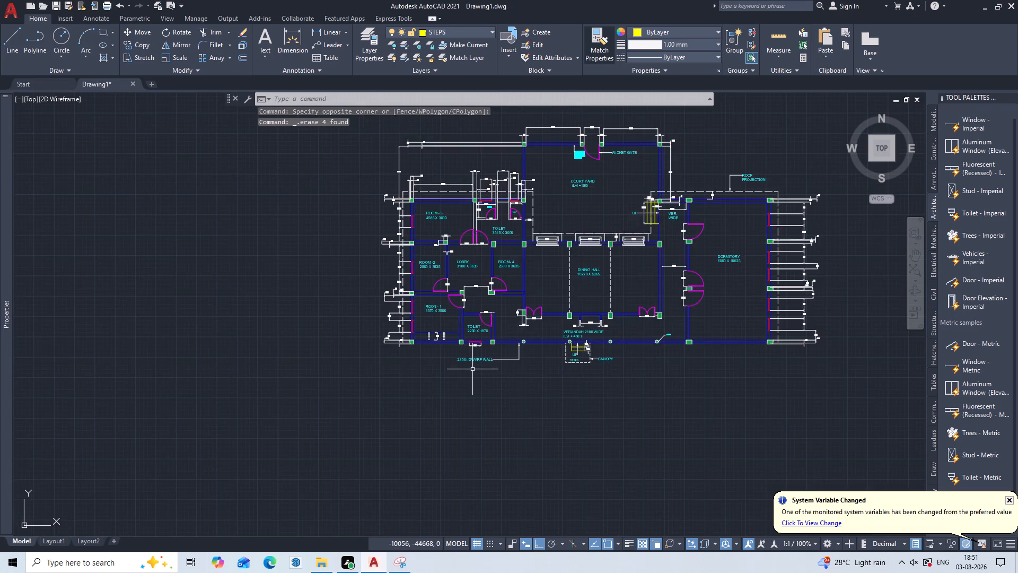
scroll(472, 369, "up", 1)
middle_click_drag(473, 369, 275, 407)
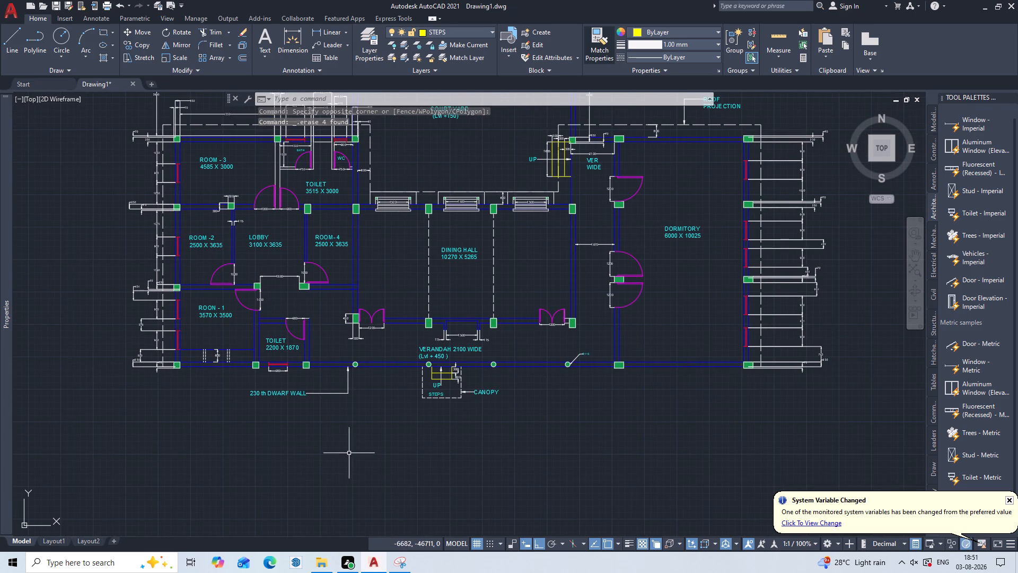
scroll(432, 251, "up", 1)
middle_click_drag(432, 251, 457, 495)
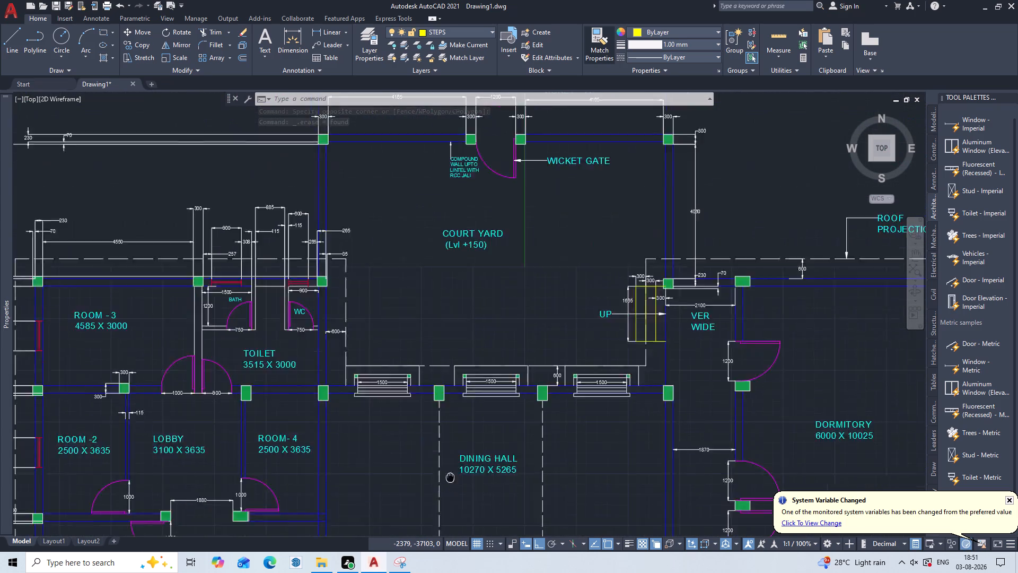
middle_click_drag(457, 495, 466, 518)
scroll(458, 328, "down", 1)
middle_click_drag(432, 264, 444, 341)
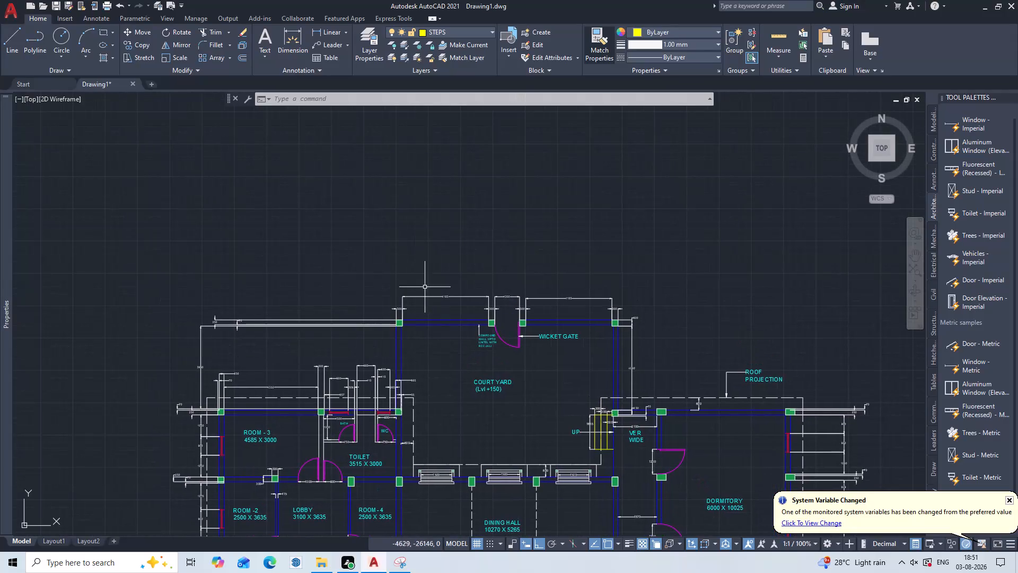
key("t")
key("Return")
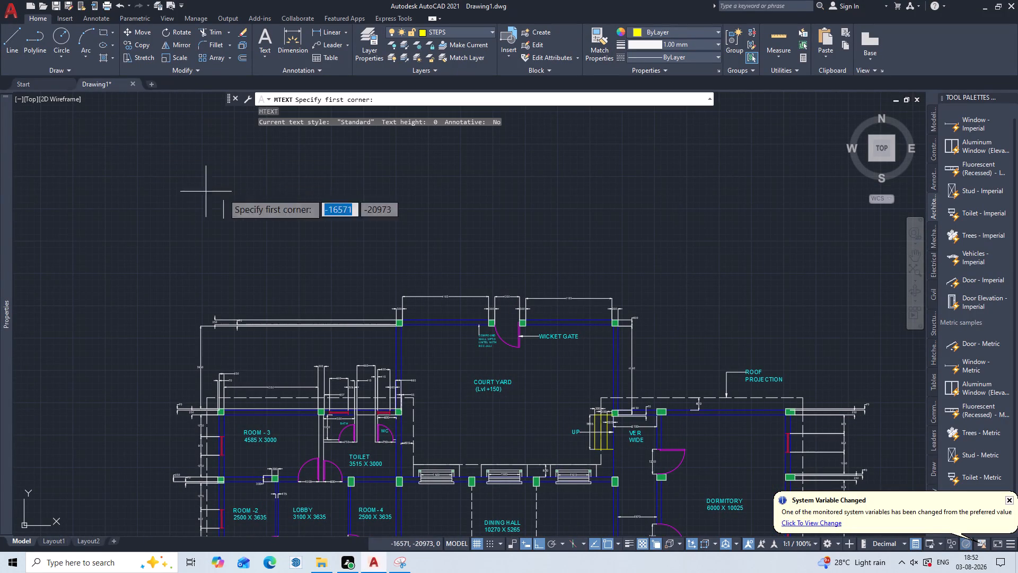
left_click(326, 160)
left_click(694, 212)
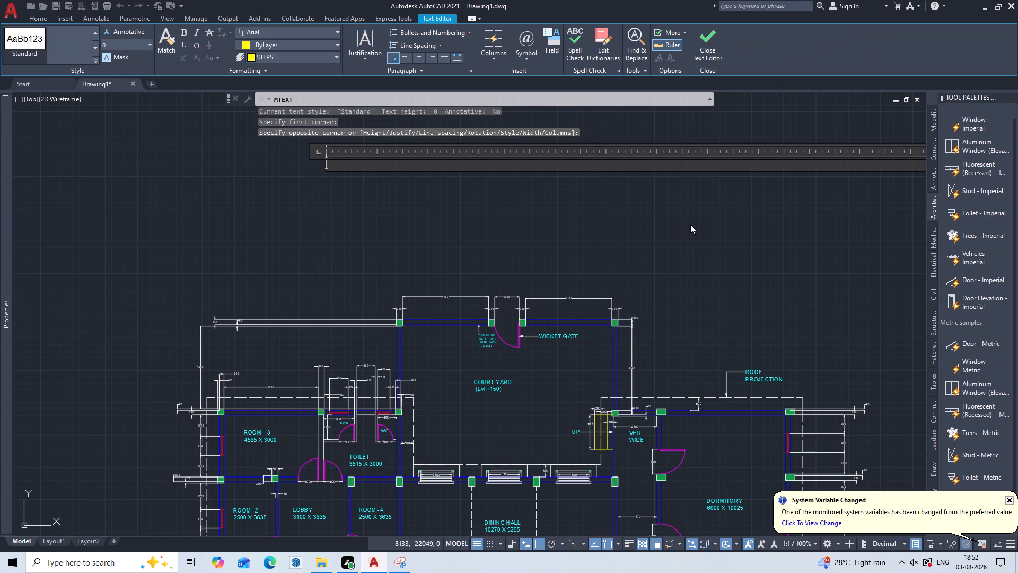
left_click(314, 43)
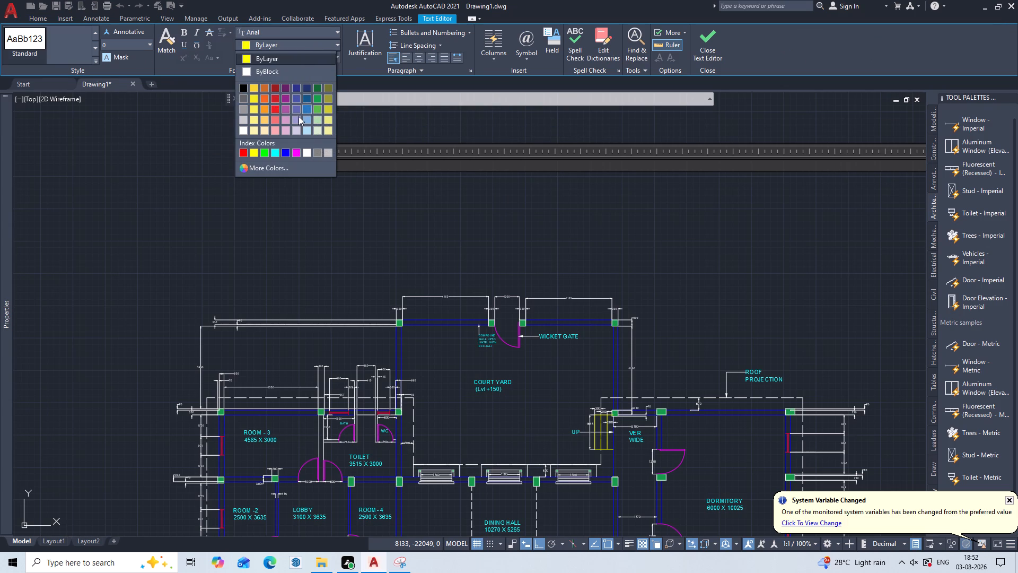
left_click(274, 155)
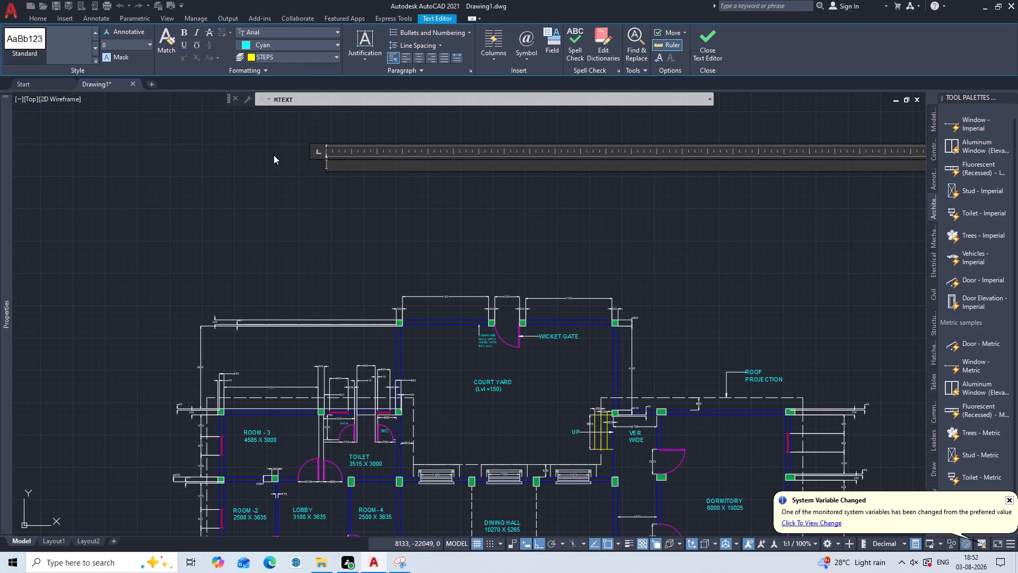
key("g")
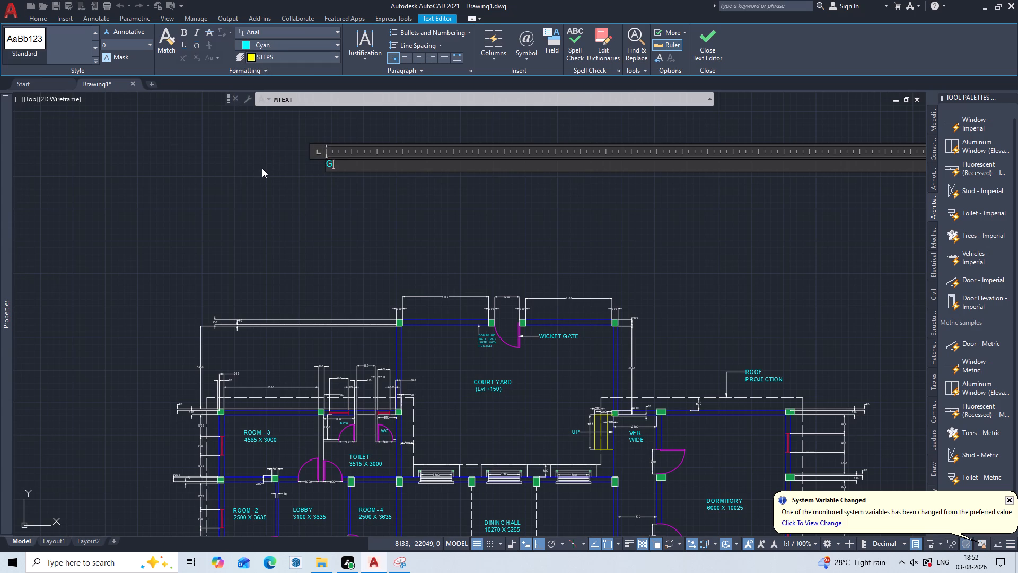
type("UEST")
key("space")
type("HOUSE")
key("space")
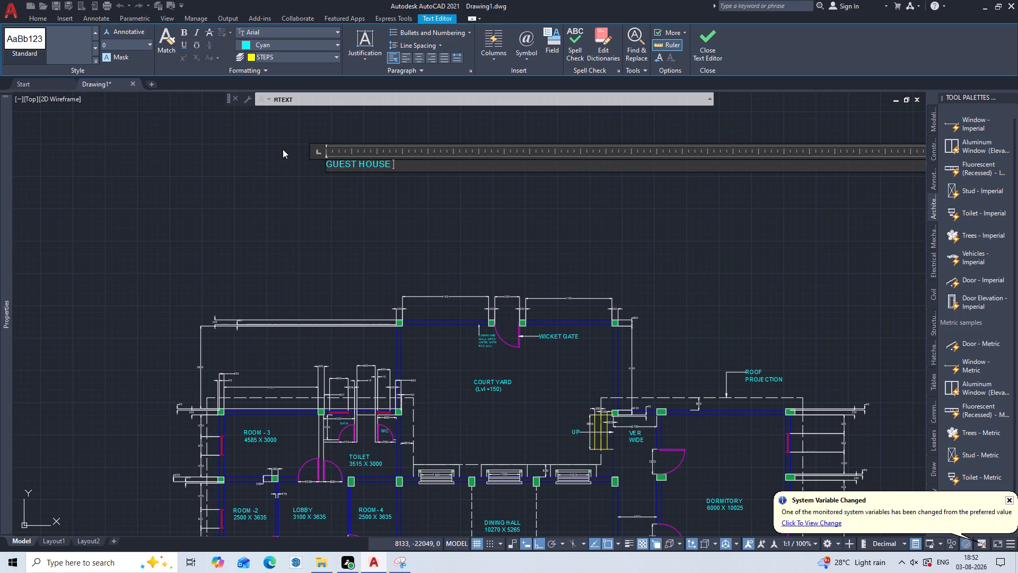
type("PLAN")
key("Escape")
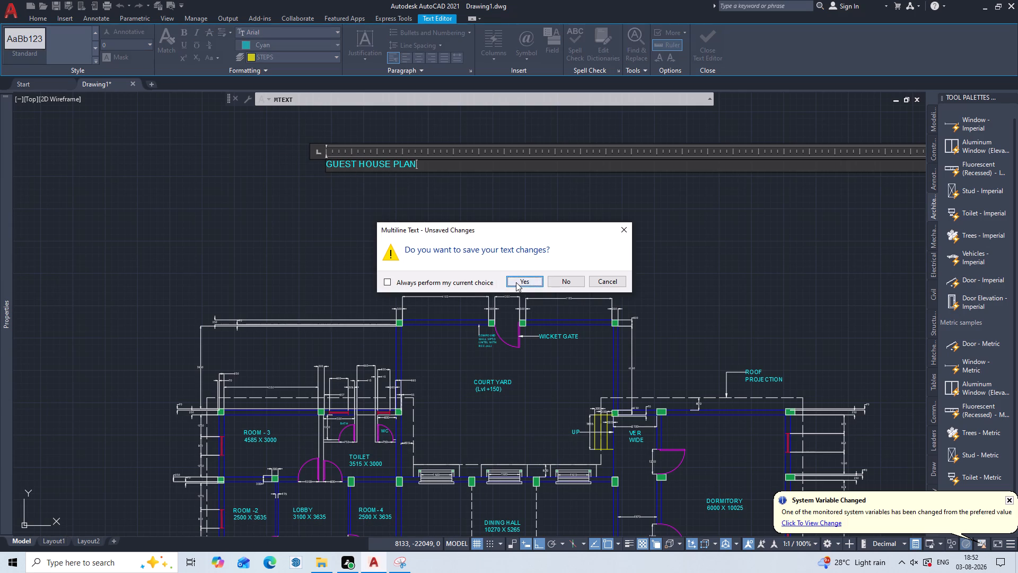
left_click(516, 282)
Set the text height of the GUEST HOUSE PLAN title to 500.
left_click_drag(554, 131, 547, 133)
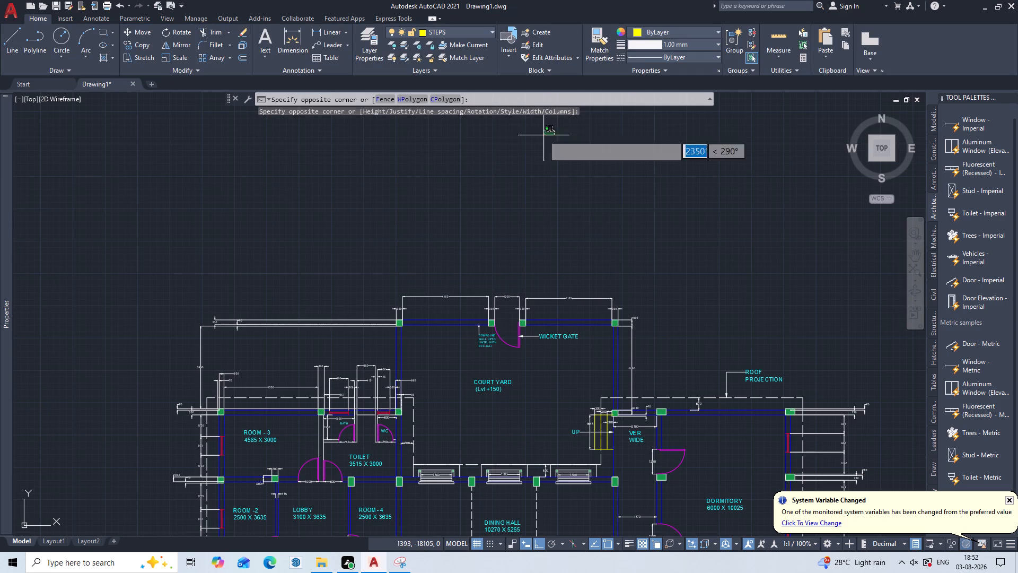
left_click(247, 249)
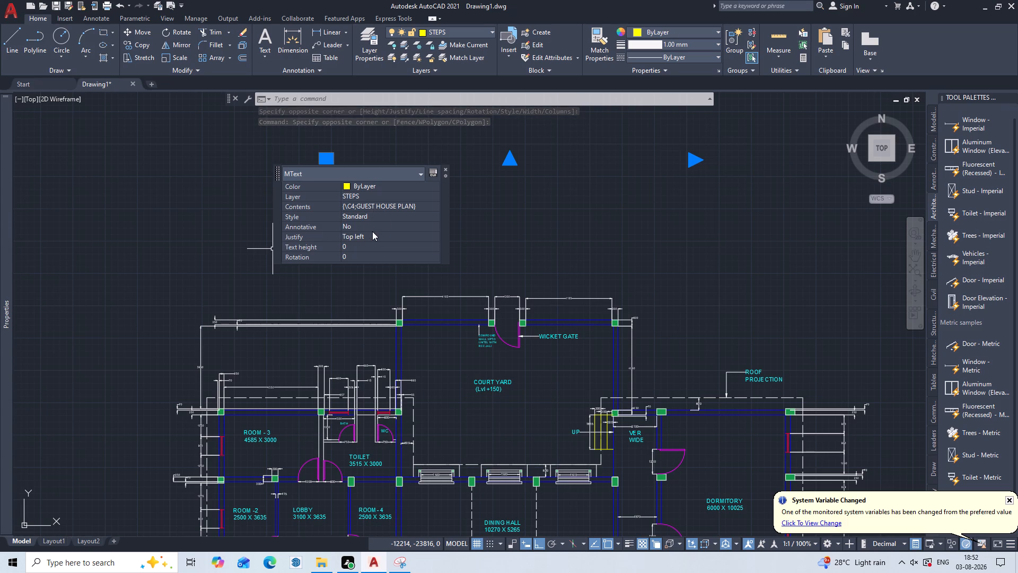
left_click(372, 249)
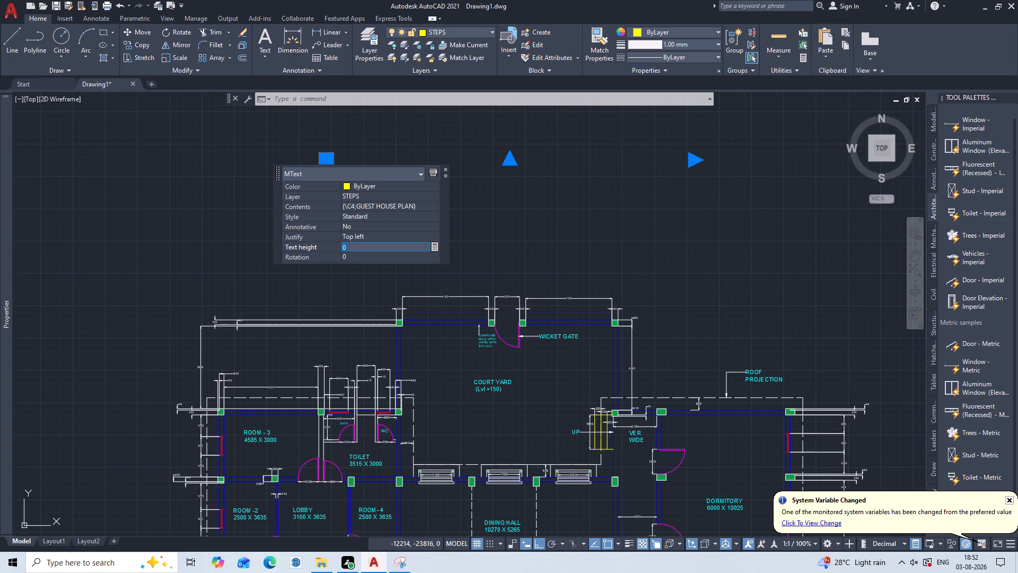
key("BackSpace")
type("200")
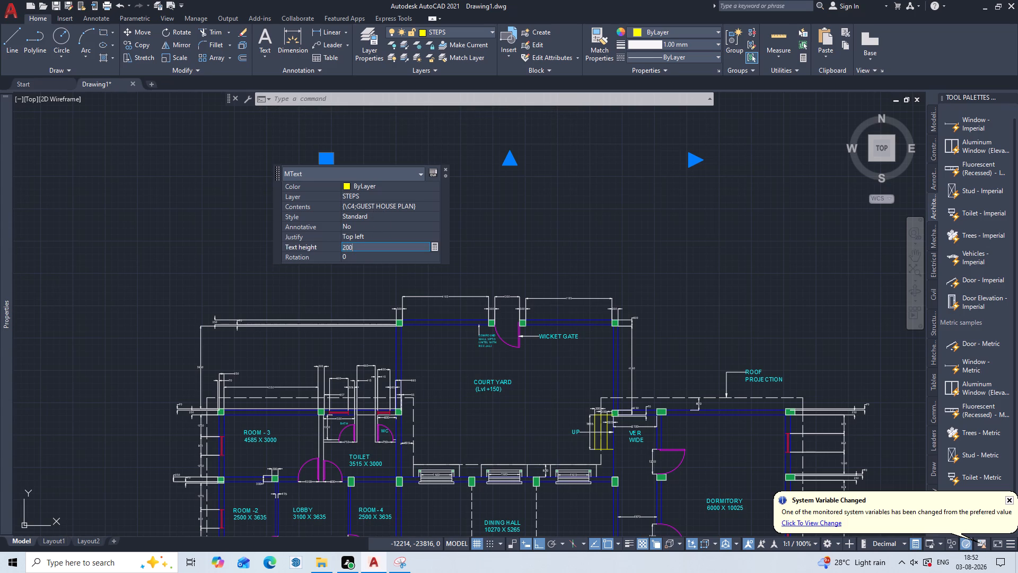
key("Return")
left_click(372, 249)
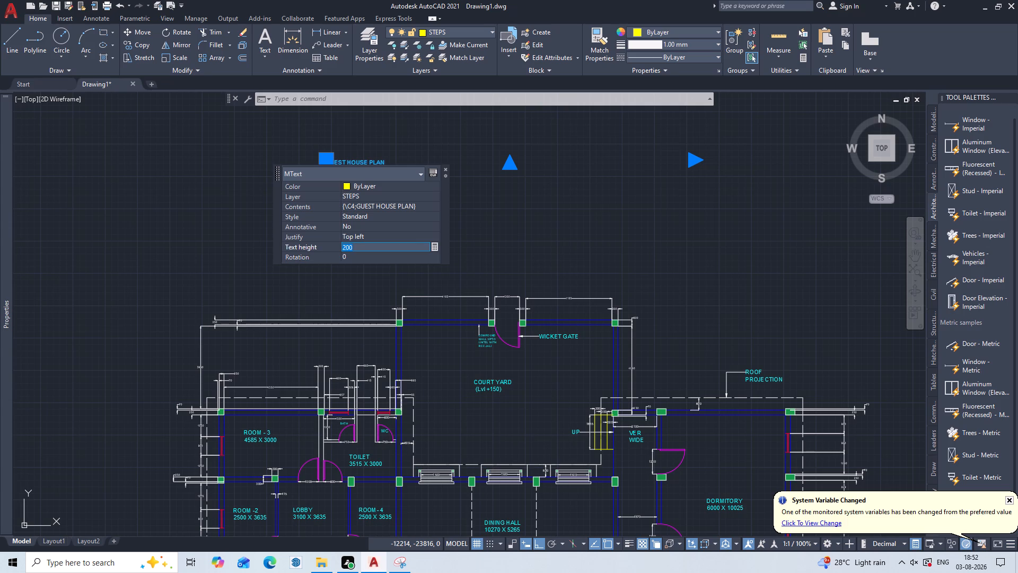
key("BackSpace")
type("500")
key("Return")
key("Escape")
key("Escape")
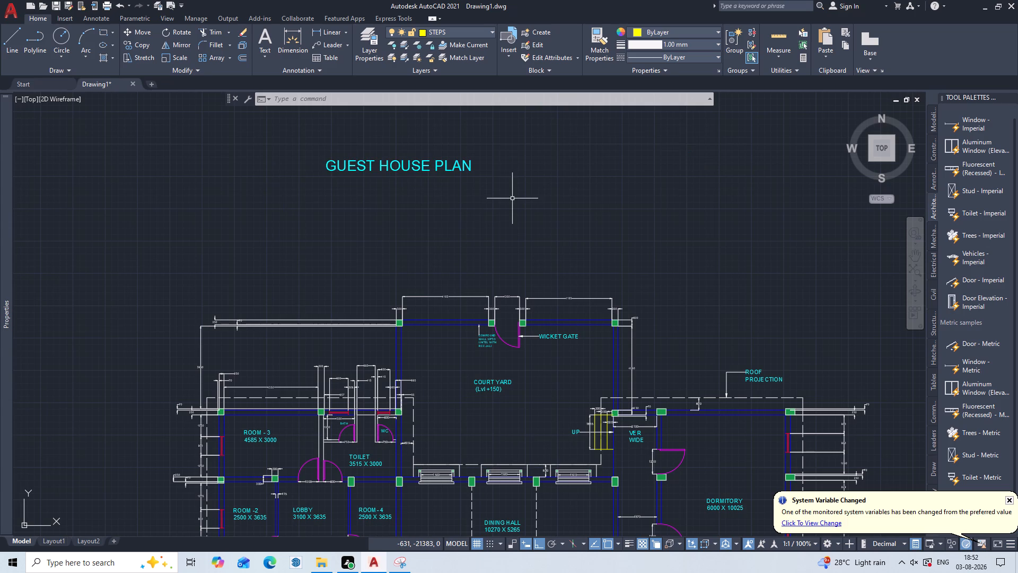
Move the GUEST HOUSE PLAN title freely, with Ortho off, to sit centred just above the courtyard's north dimensions.
key("m")
key("Return")
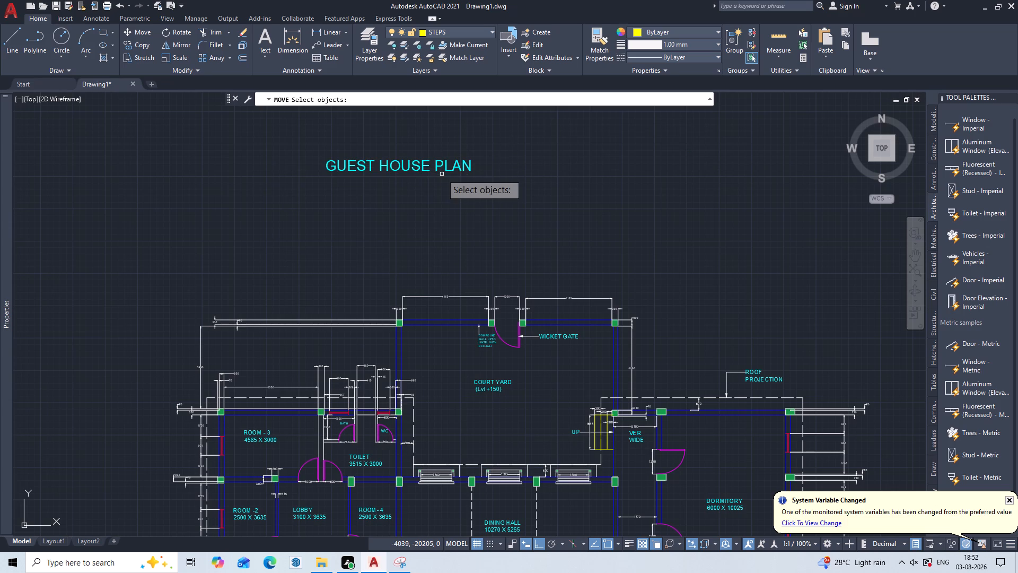
left_click(440, 164)
key("Return")
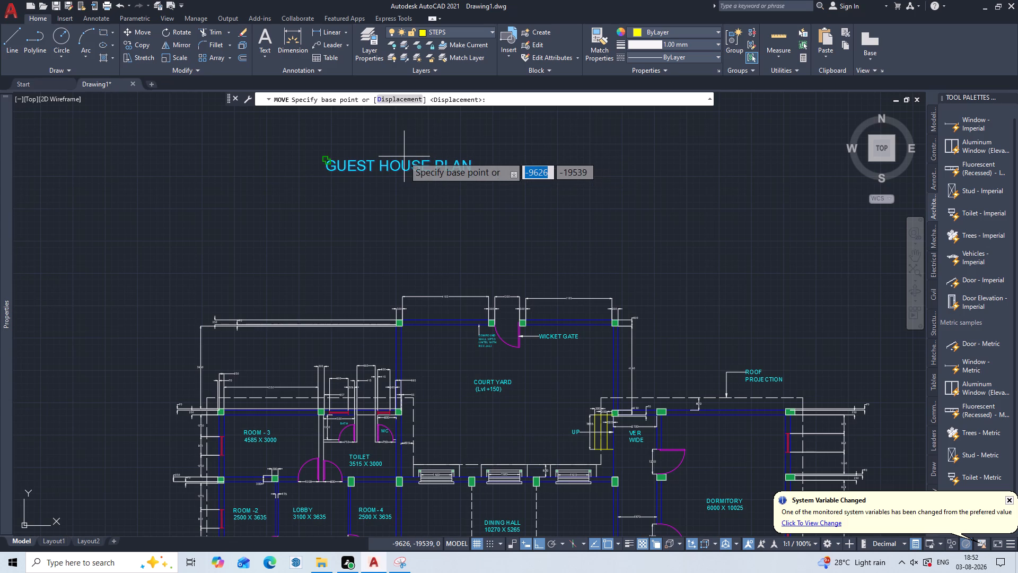
left_click(343, 171)
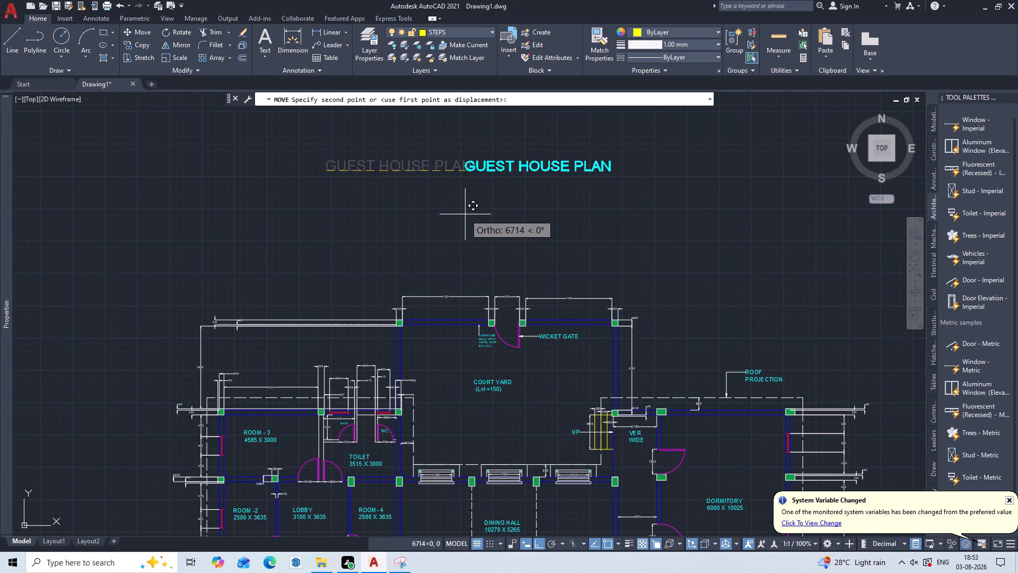
key("F8")
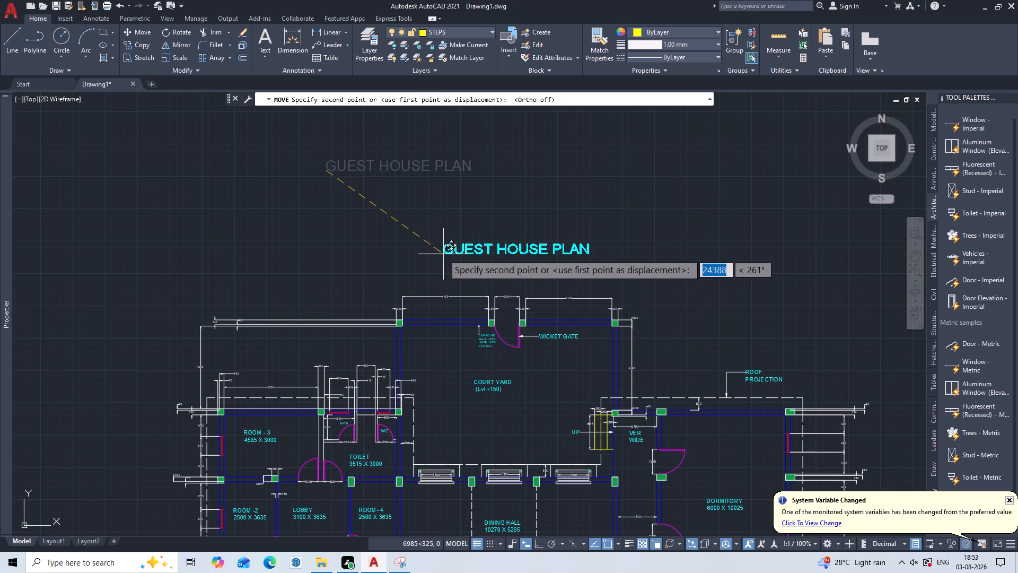
left_click(431, 263)
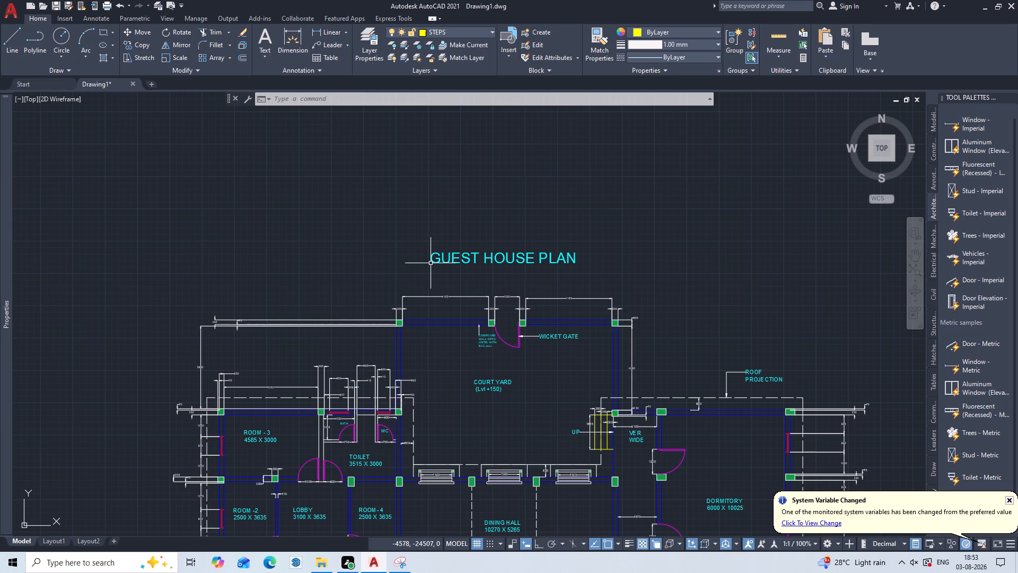
key("Escape")
Examine the whole floor plan together with its title for overall layout.
scroll(476, 296, "down", 2)
middle_click_drag(473, 328, 465, 271)
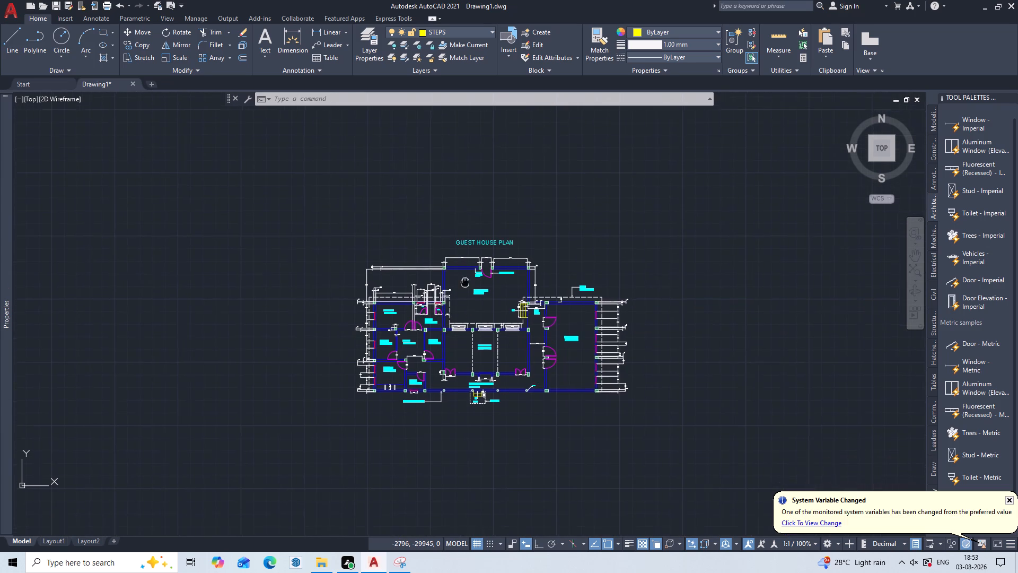
middle_click_drag(465, 271, 465, 257)
scroll(465, 257, "up", 2)
scroll(465, 257, "down", 1)
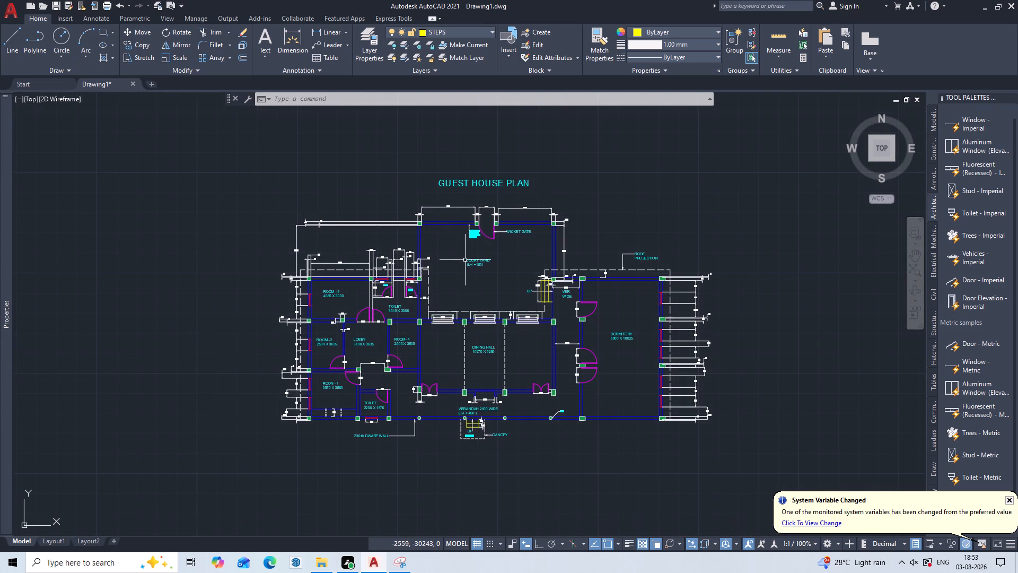
scroll(465, 260, "up", 1)
middle_click(464, 263)
scroll(462, 265, "down", 1)
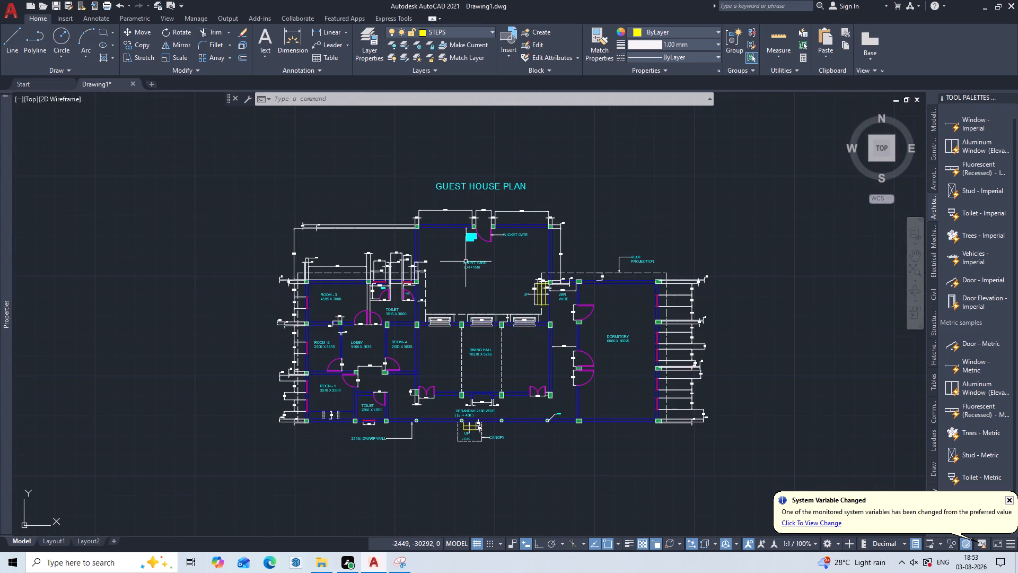
scroll(468, 262, "up", 1)
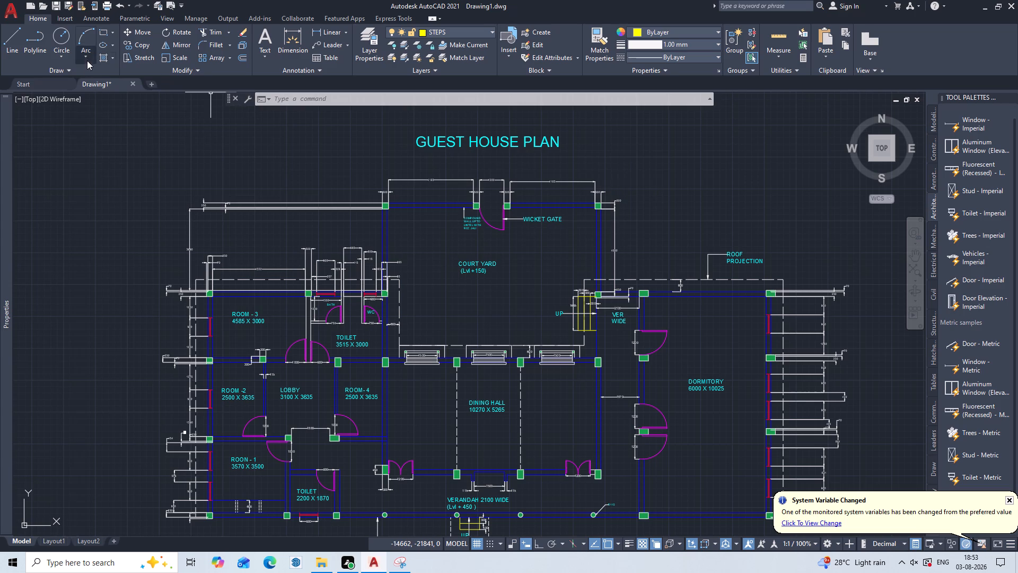
Save the drawing to the Desktop under the file name DEEVENA 6.
left_click(28, 4)
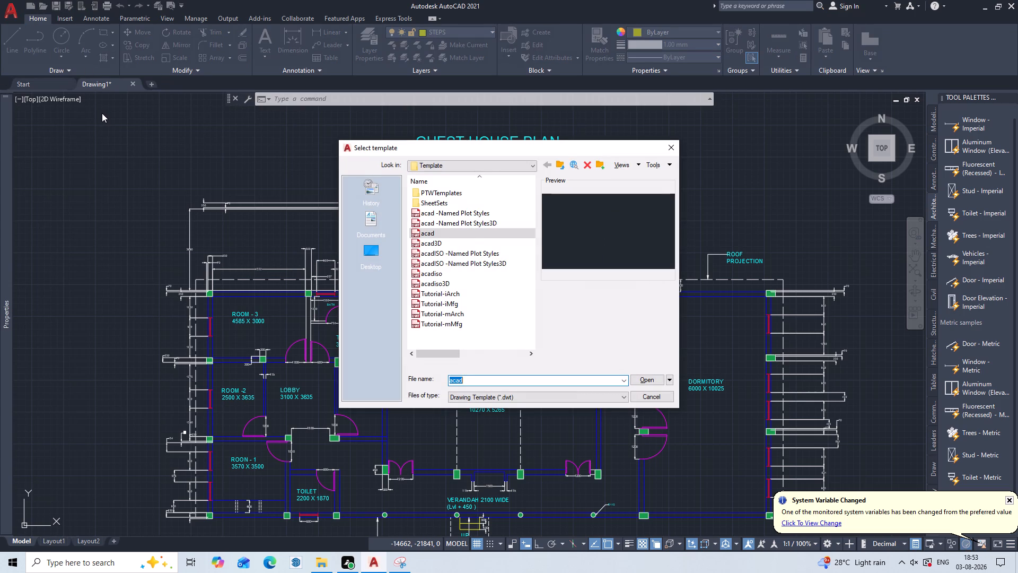
key("Escape")
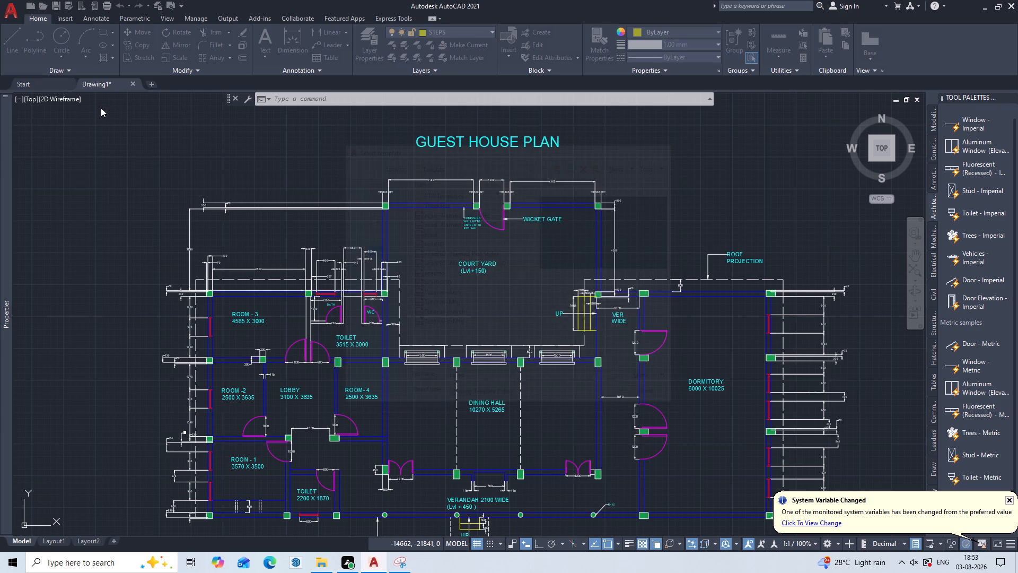
key("ctrl+s")
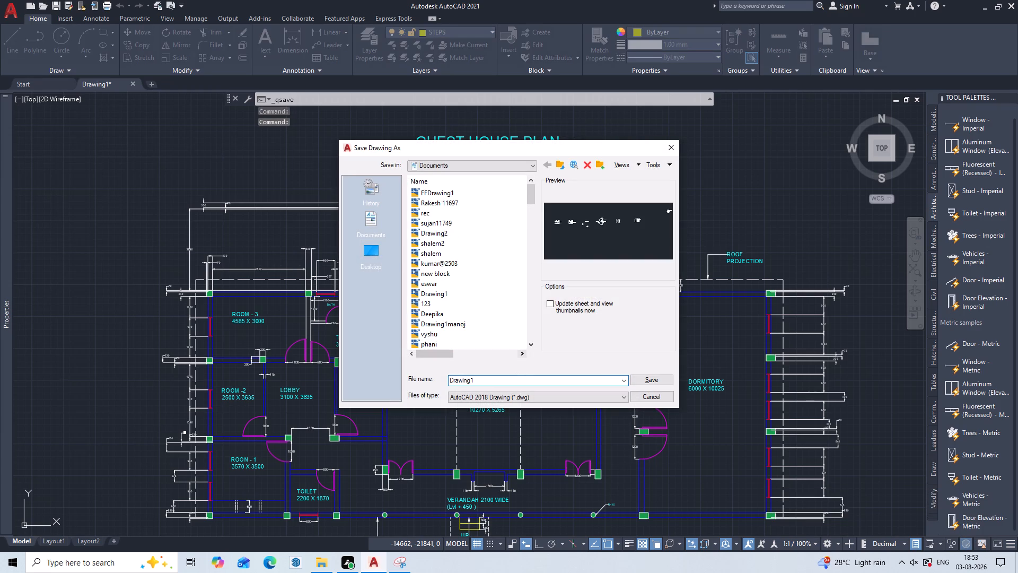
left_click(512, 380)
key("BackSpace")
key("BackSpace")
key("BackSpace")
left_click(365, 256)
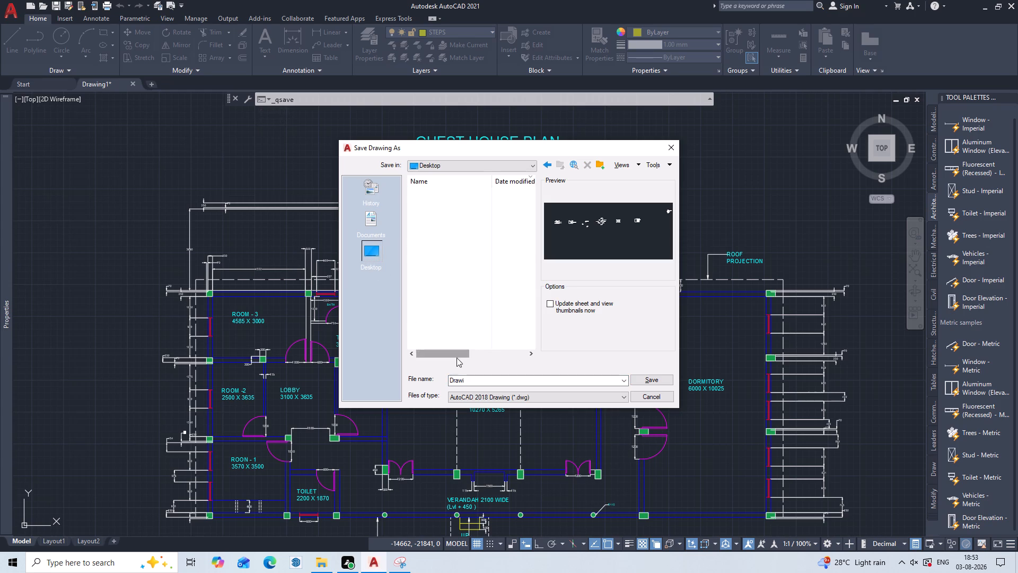
left_click(489, 376)
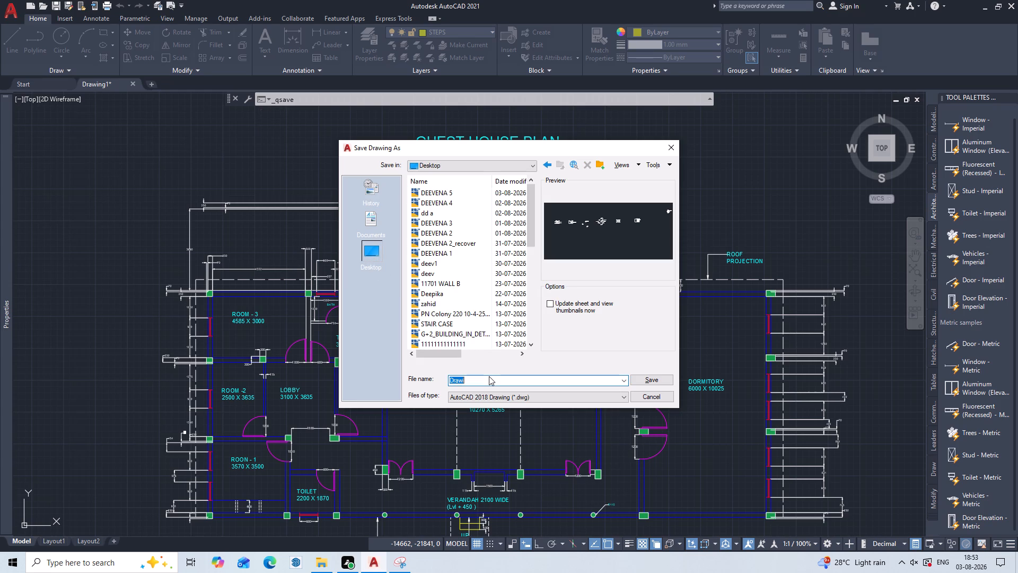
key("BackSpace")
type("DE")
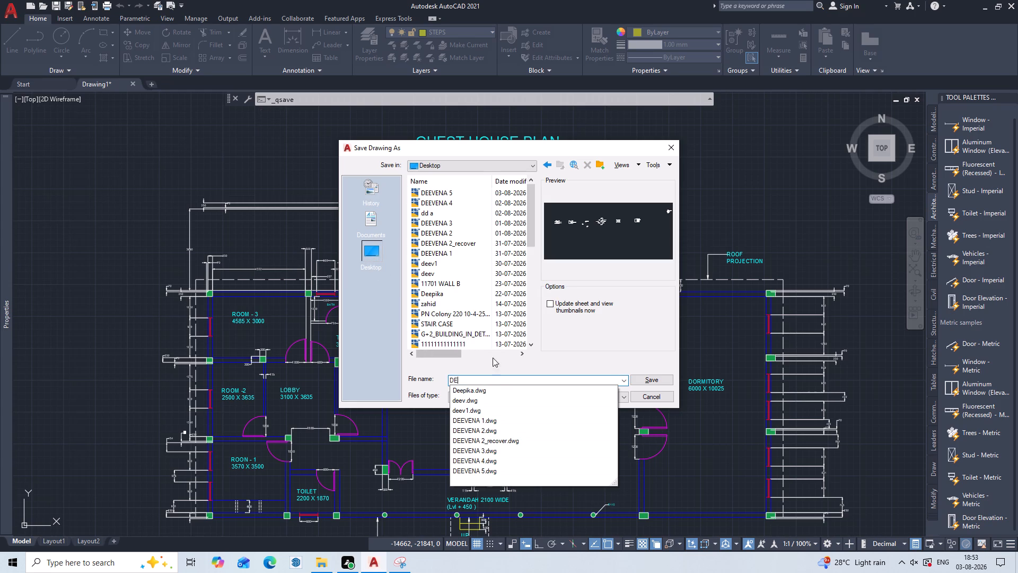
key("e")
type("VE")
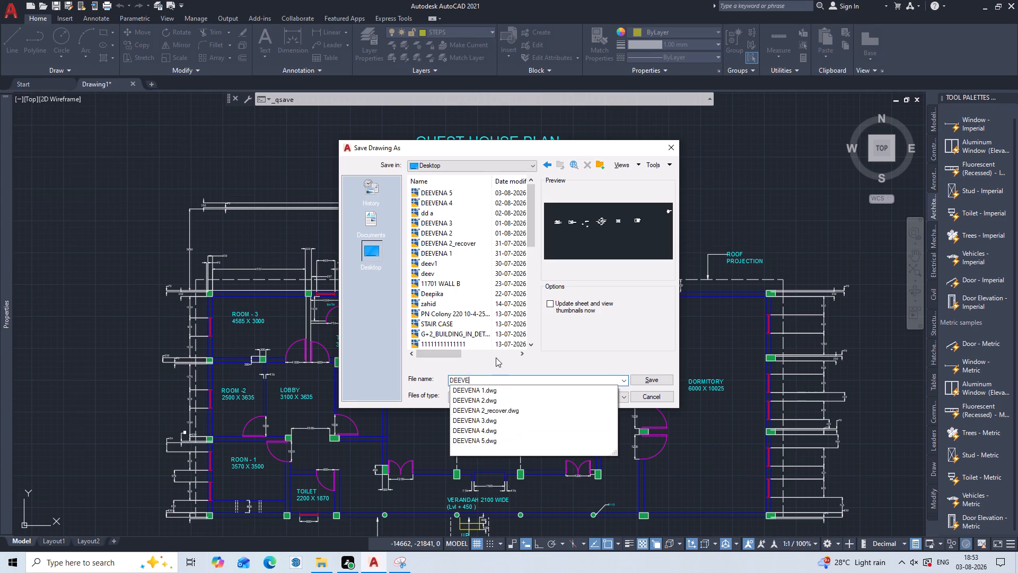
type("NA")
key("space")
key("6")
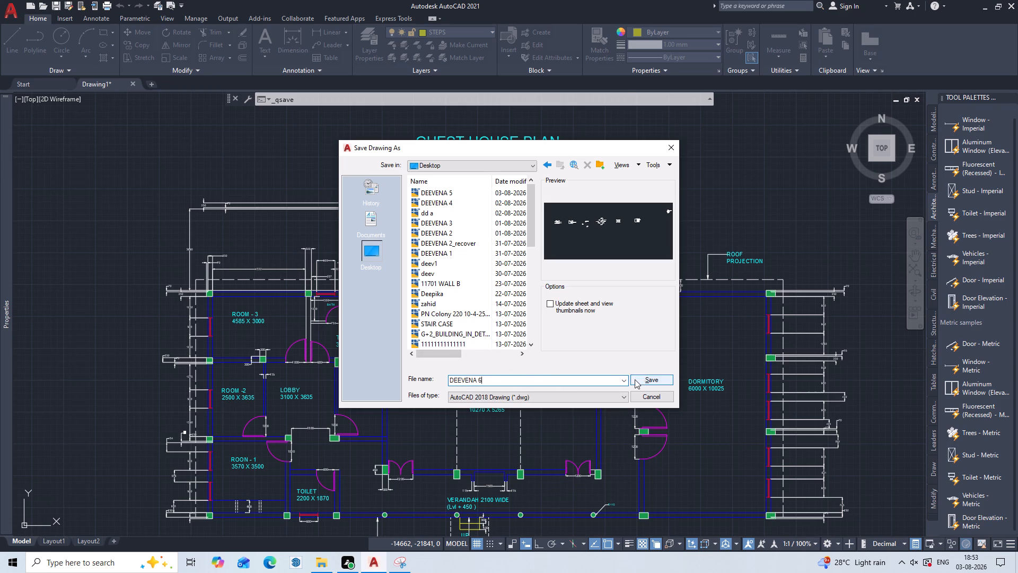
left_click(640, 378)
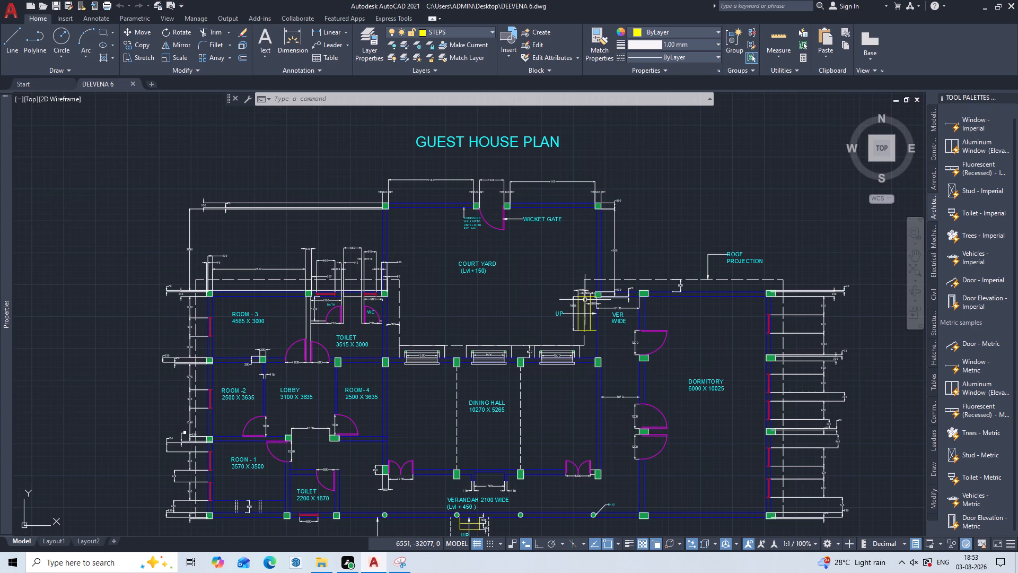
Move the GUEST HOUSE PLAN title slightly south and east, closer to the courtyard's north dimensions.
middle_click_drag(684, 215, 686, 173)
scroll(687, 173, "down", 1)
scroll(687, 173, "up", 1)
middle_click_drag(687, 173, 687, 187)
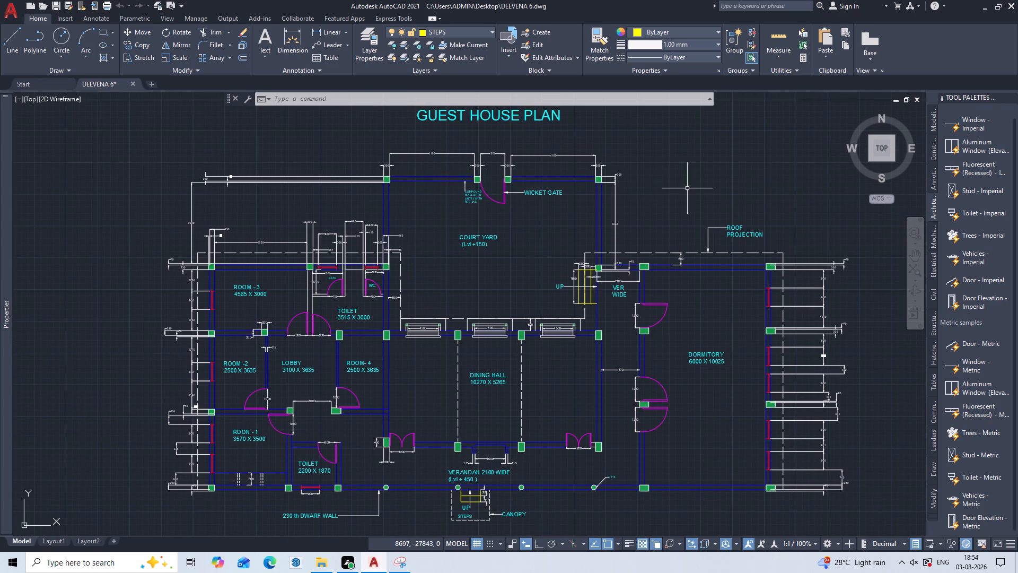
key("m")
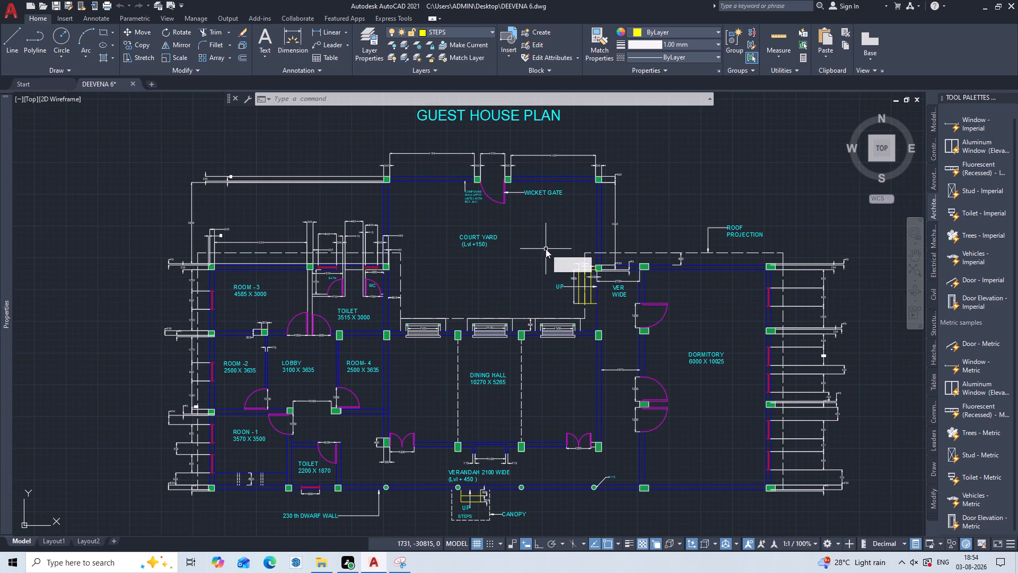
key("Return")
left_click(517, 115)
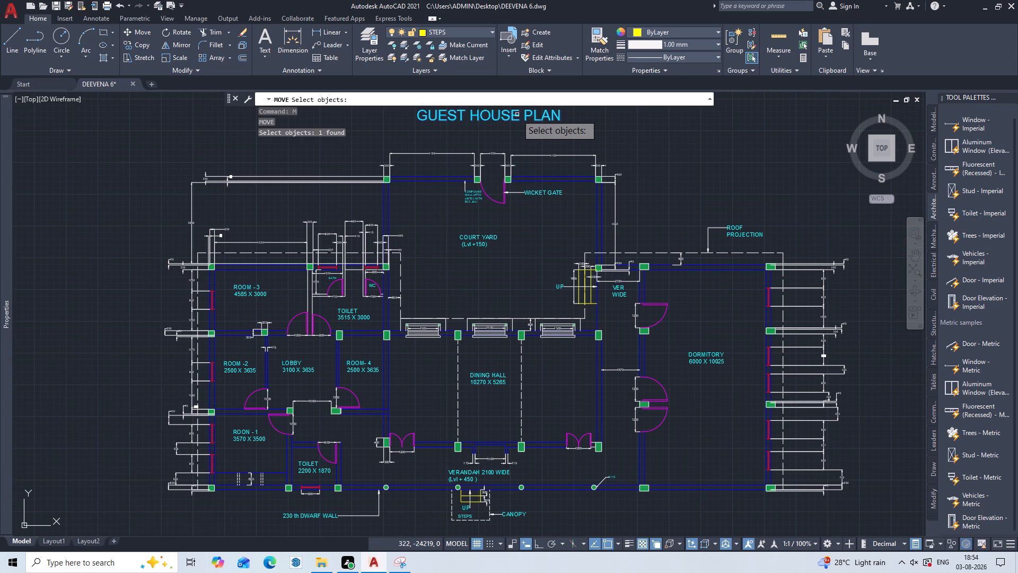
key("Return")
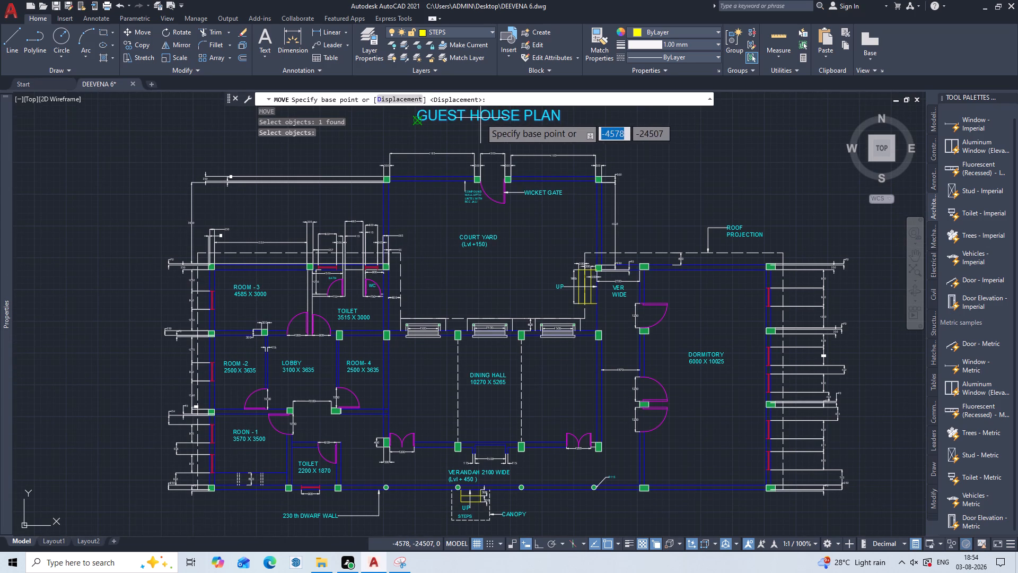
left_click(480, 118)
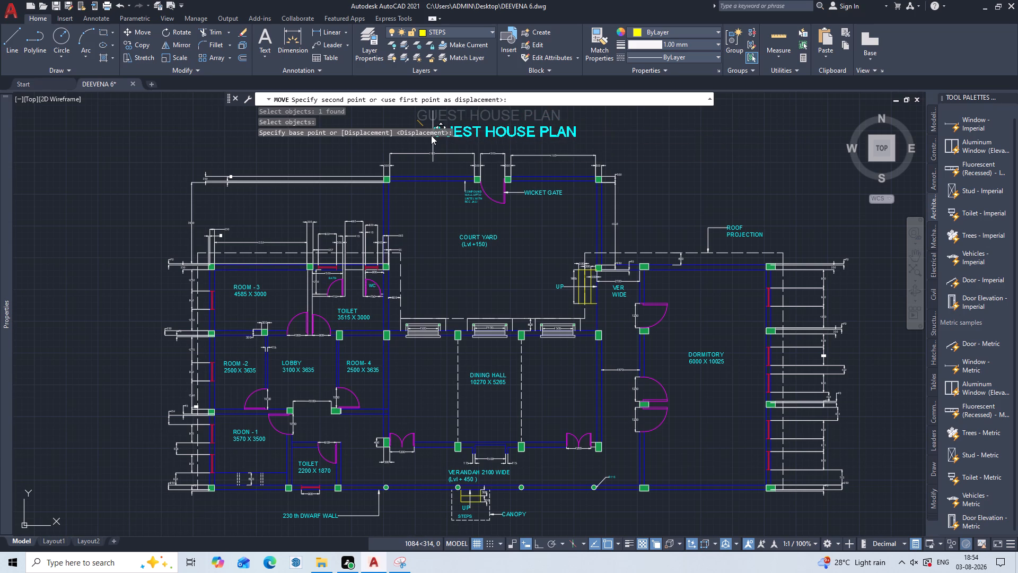
left_click(426, 139)
key("Escape")
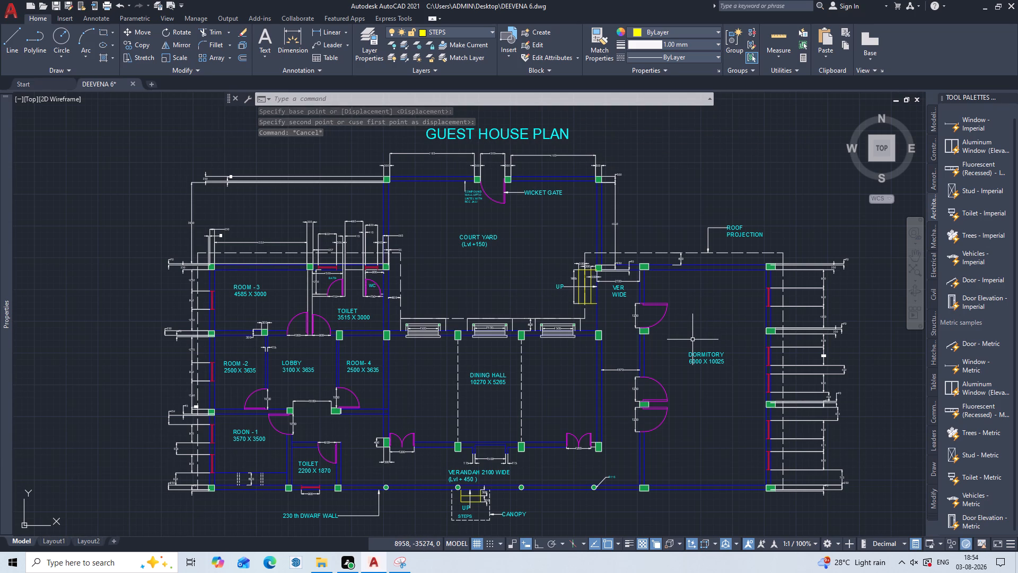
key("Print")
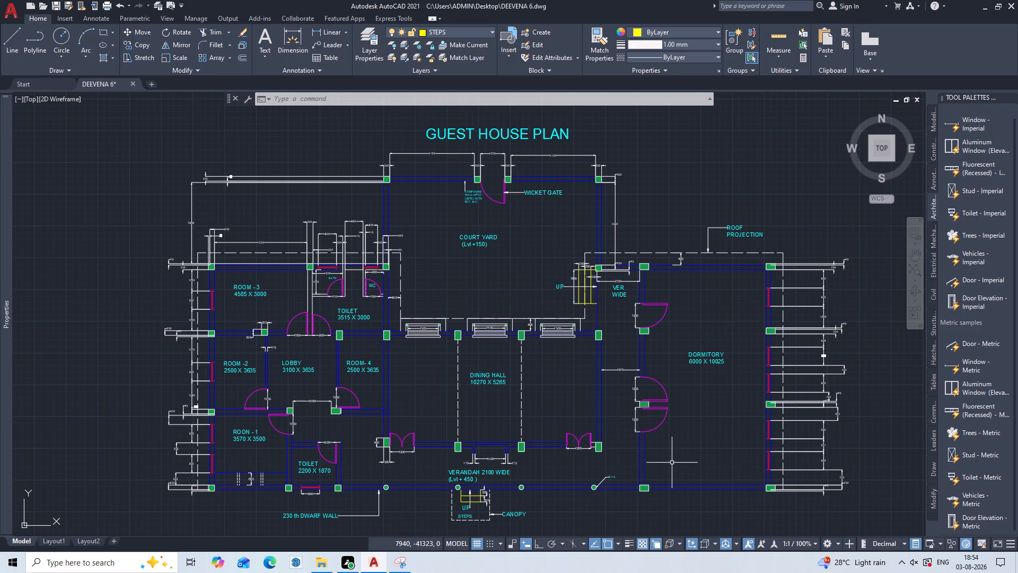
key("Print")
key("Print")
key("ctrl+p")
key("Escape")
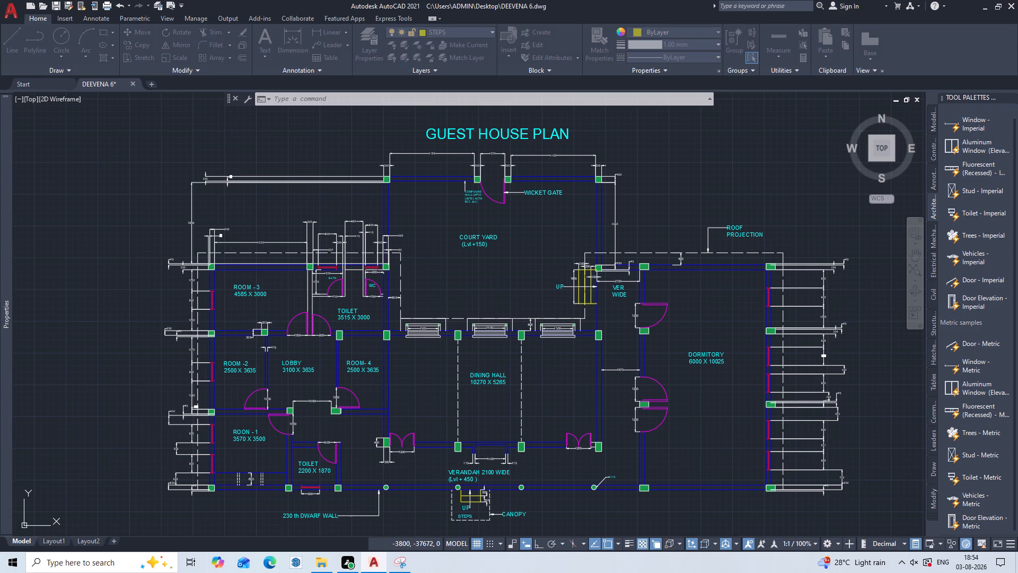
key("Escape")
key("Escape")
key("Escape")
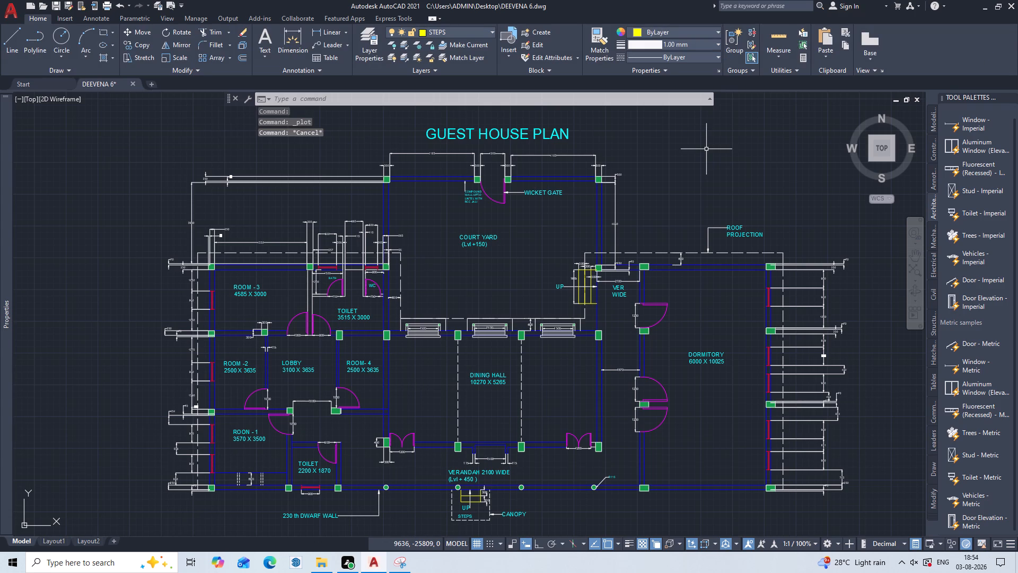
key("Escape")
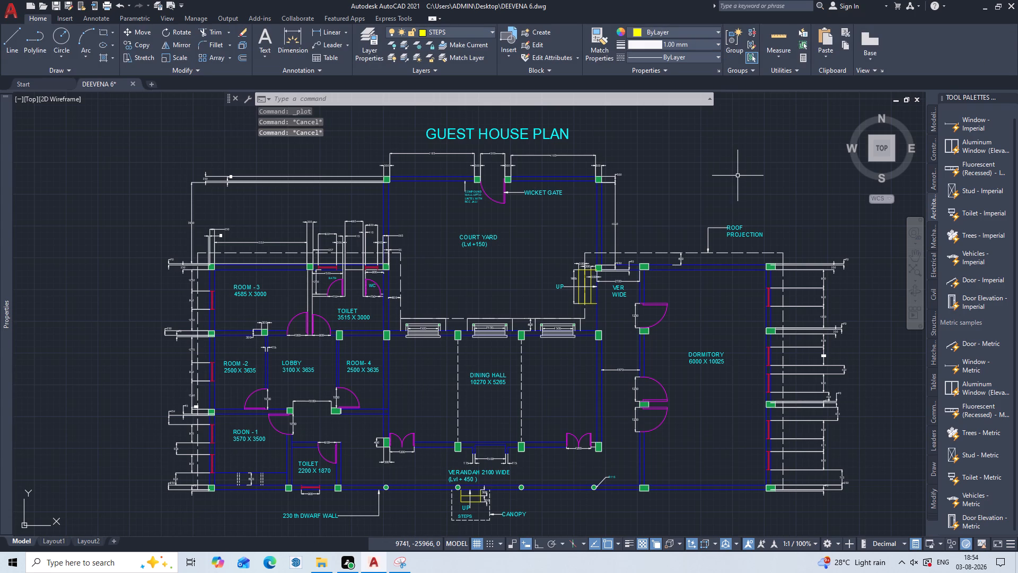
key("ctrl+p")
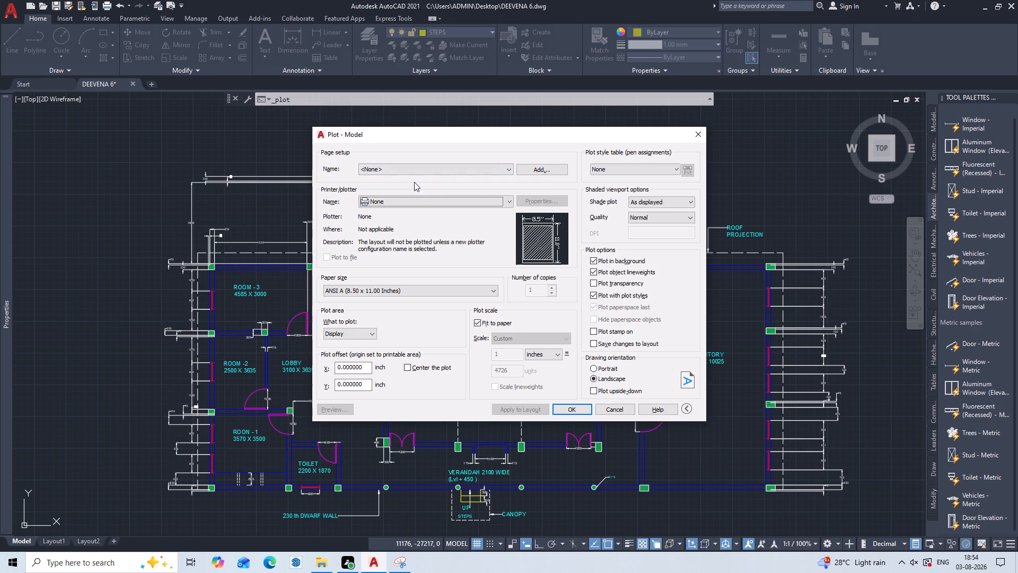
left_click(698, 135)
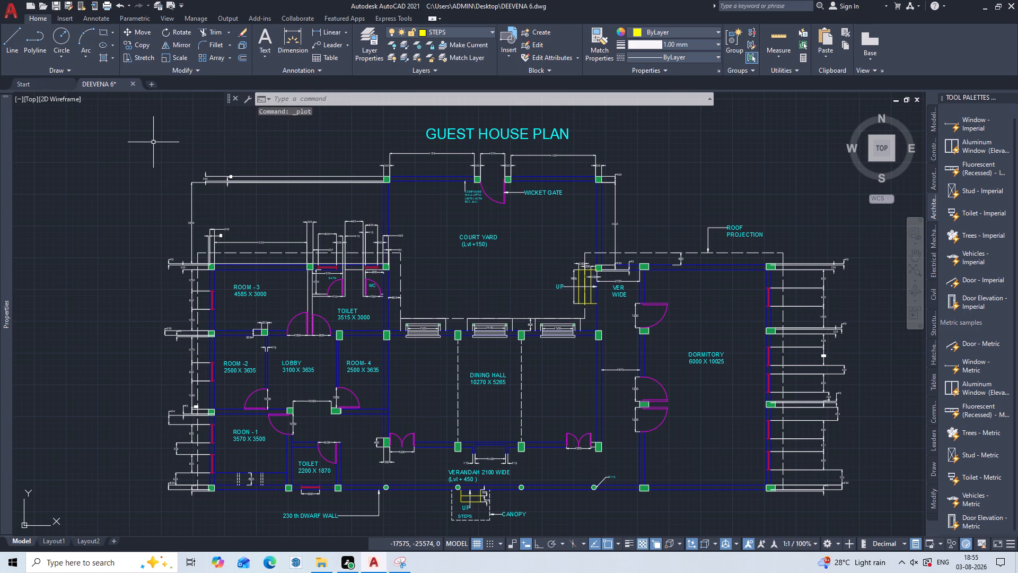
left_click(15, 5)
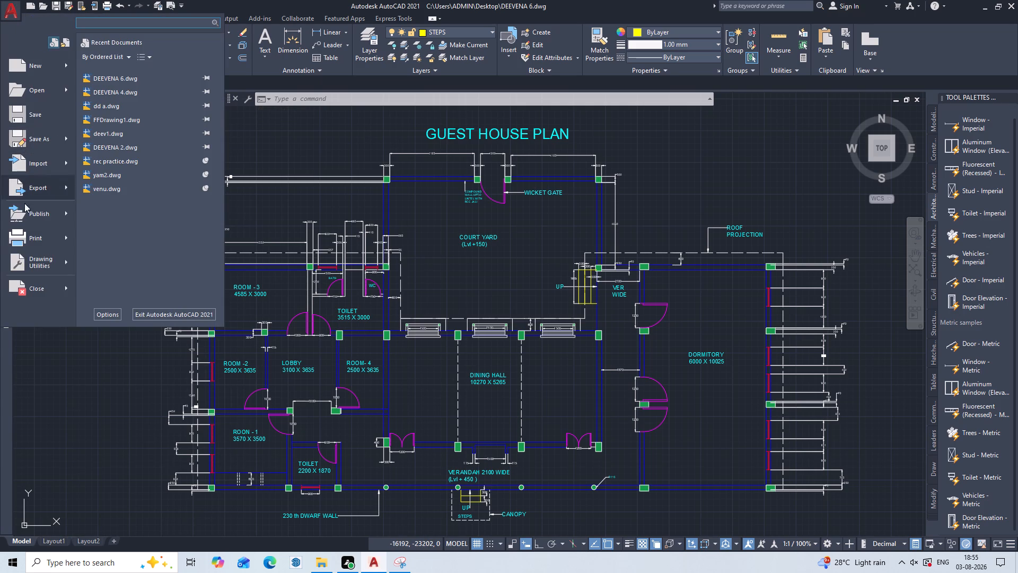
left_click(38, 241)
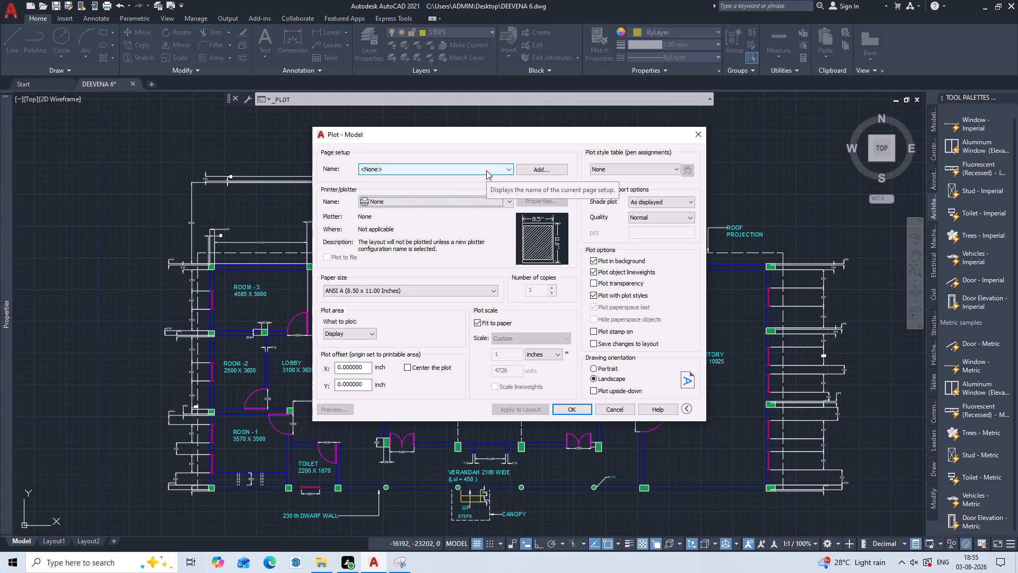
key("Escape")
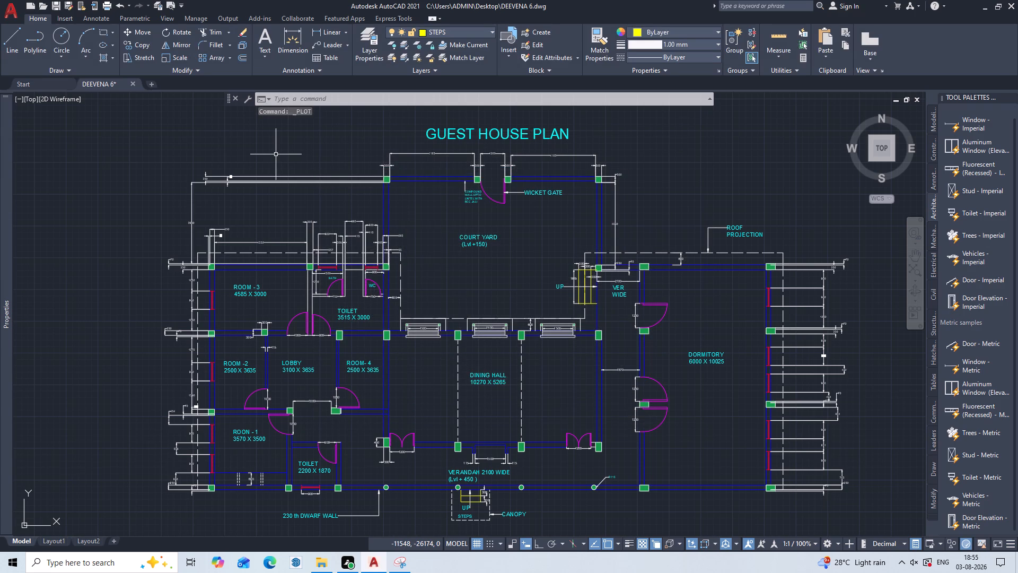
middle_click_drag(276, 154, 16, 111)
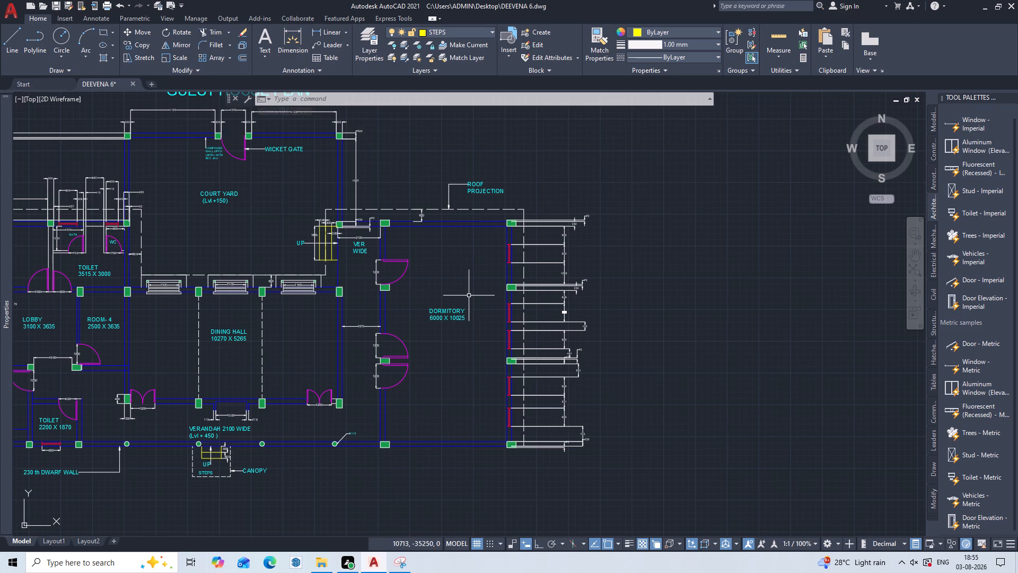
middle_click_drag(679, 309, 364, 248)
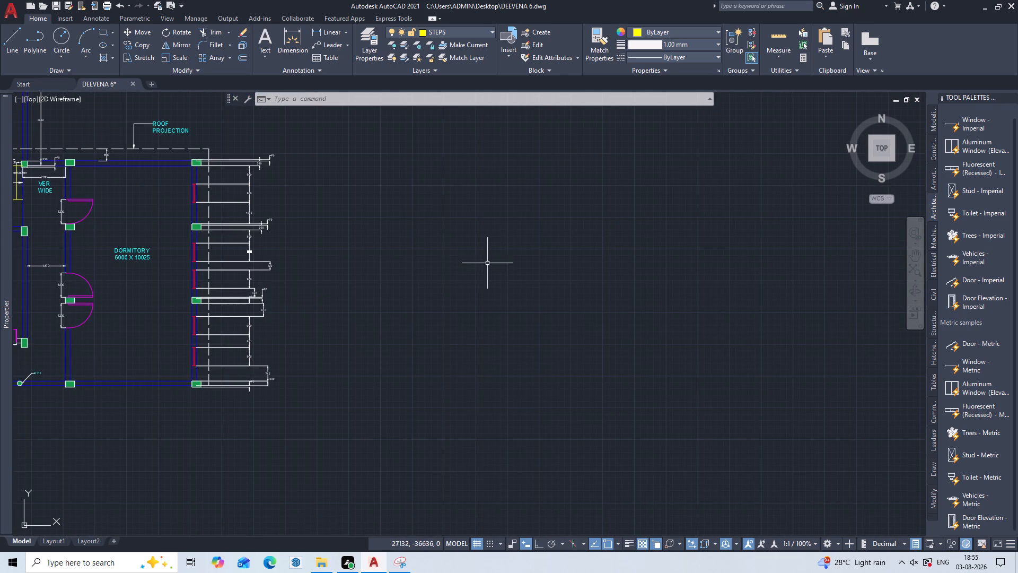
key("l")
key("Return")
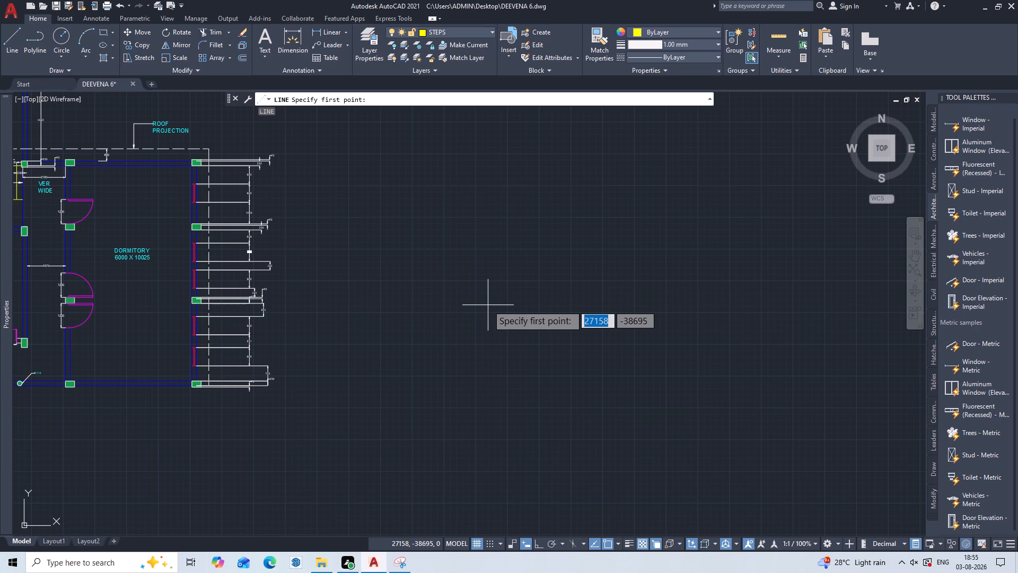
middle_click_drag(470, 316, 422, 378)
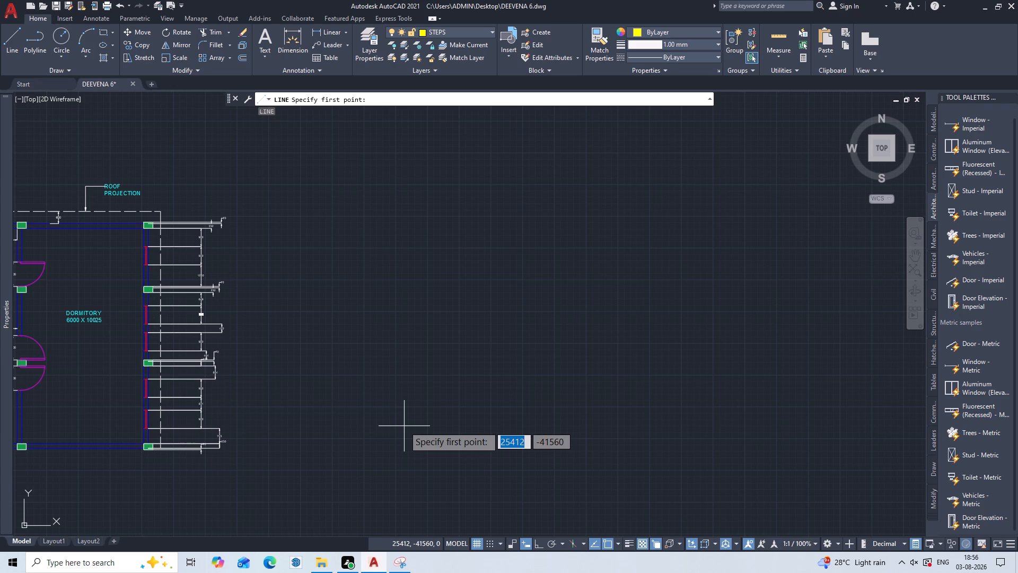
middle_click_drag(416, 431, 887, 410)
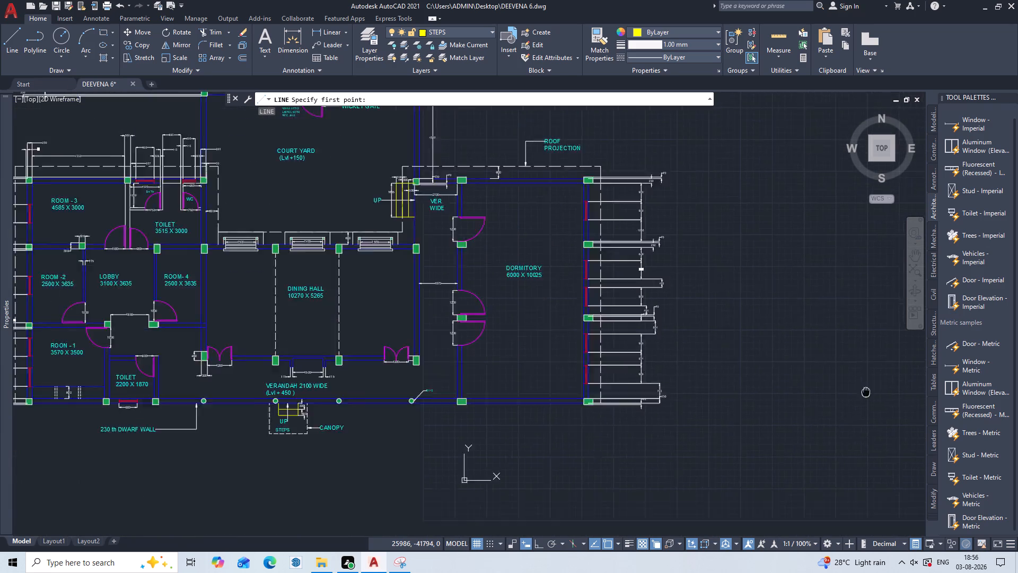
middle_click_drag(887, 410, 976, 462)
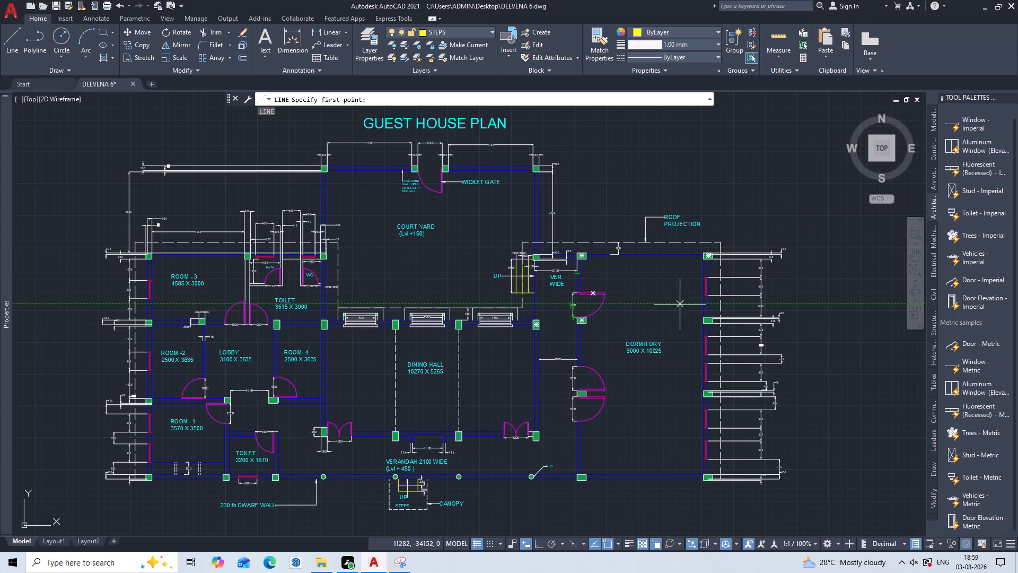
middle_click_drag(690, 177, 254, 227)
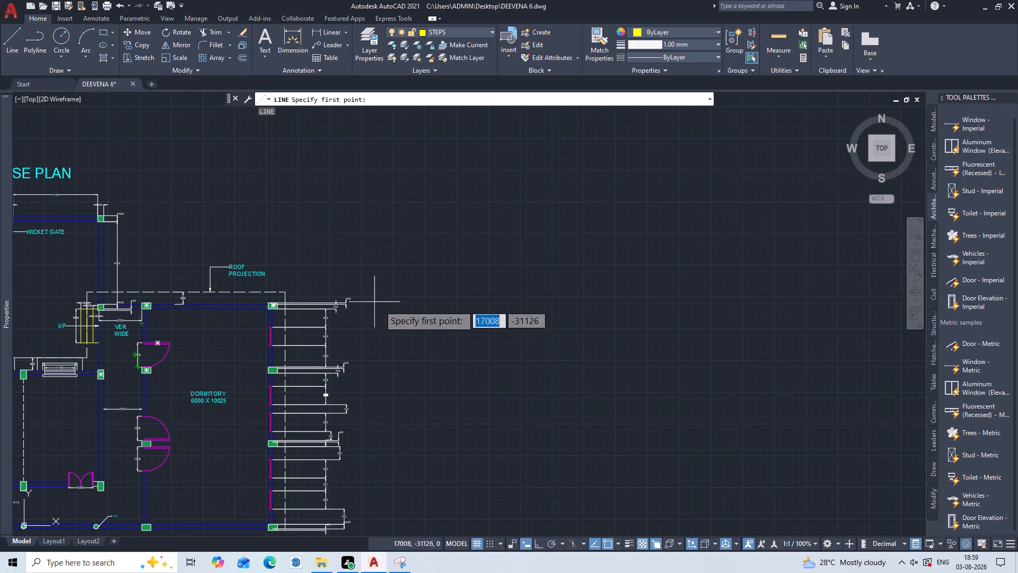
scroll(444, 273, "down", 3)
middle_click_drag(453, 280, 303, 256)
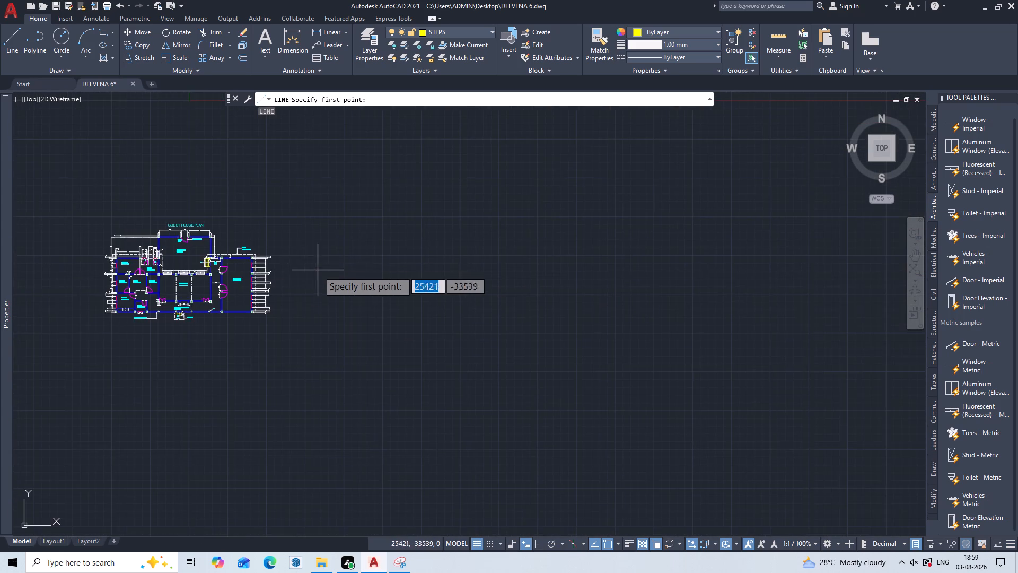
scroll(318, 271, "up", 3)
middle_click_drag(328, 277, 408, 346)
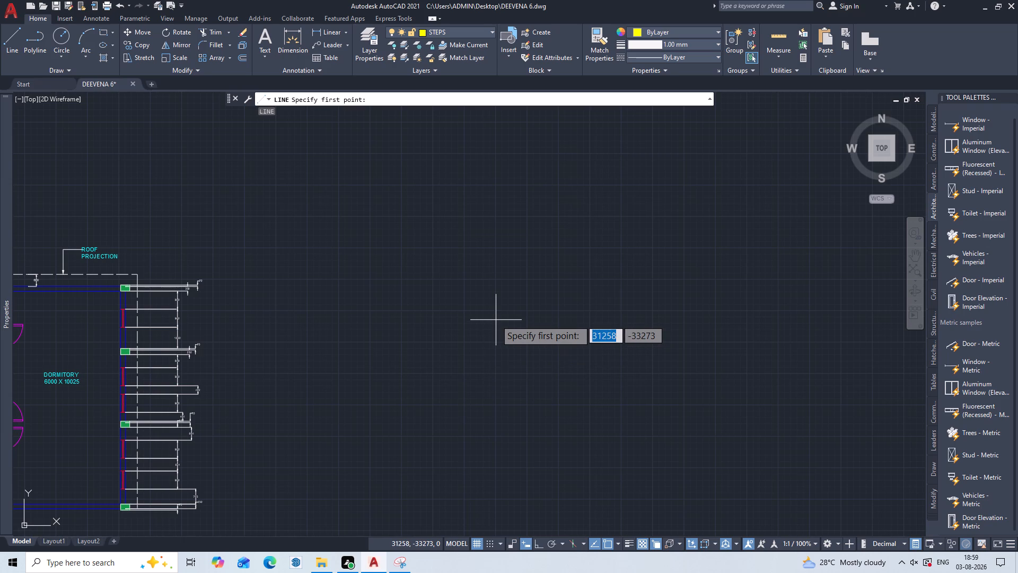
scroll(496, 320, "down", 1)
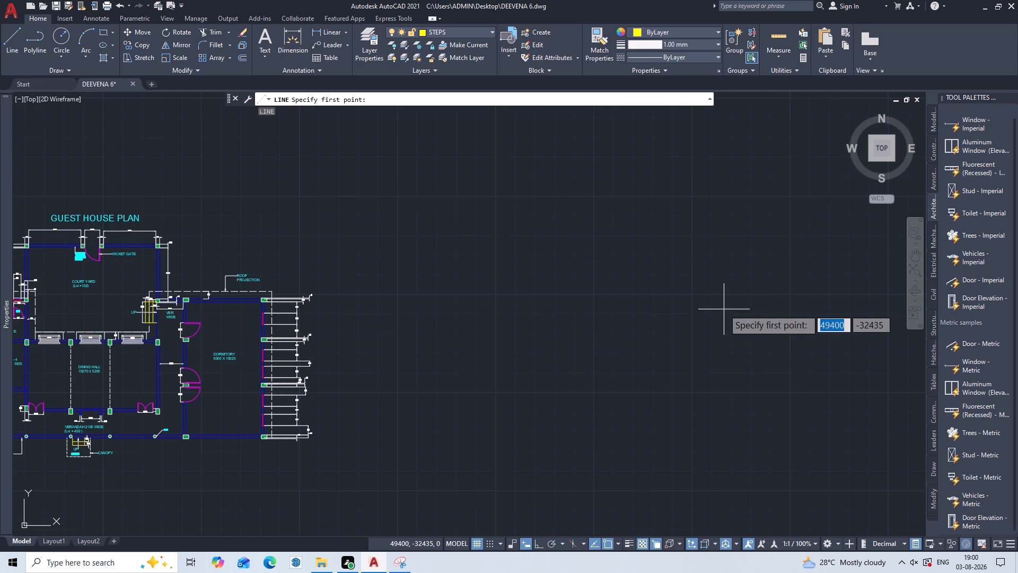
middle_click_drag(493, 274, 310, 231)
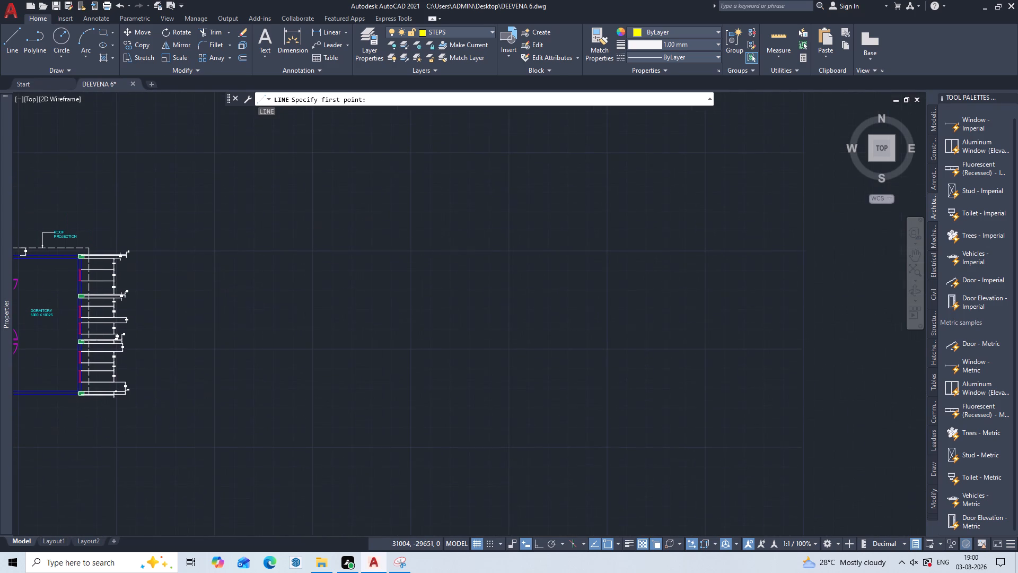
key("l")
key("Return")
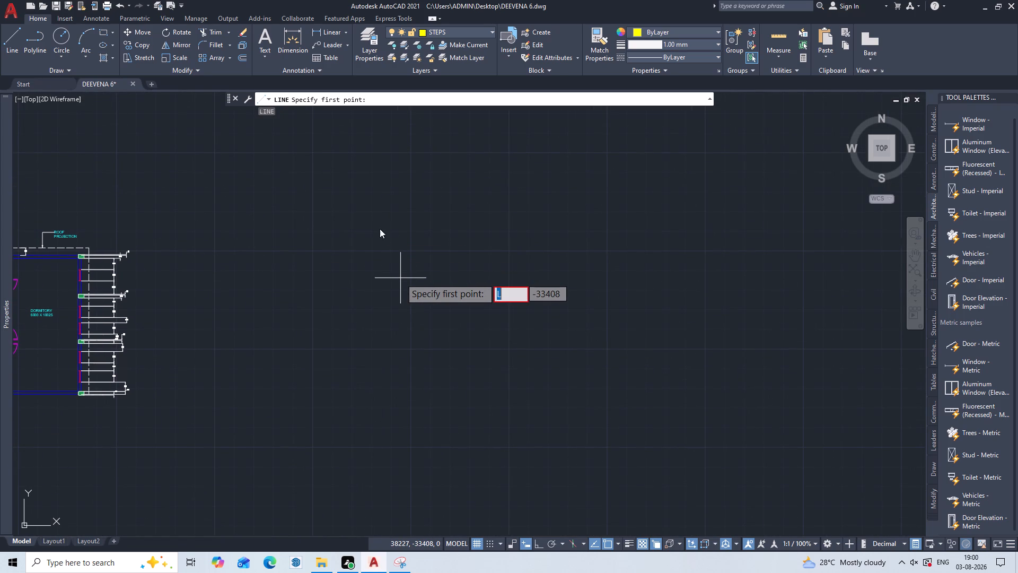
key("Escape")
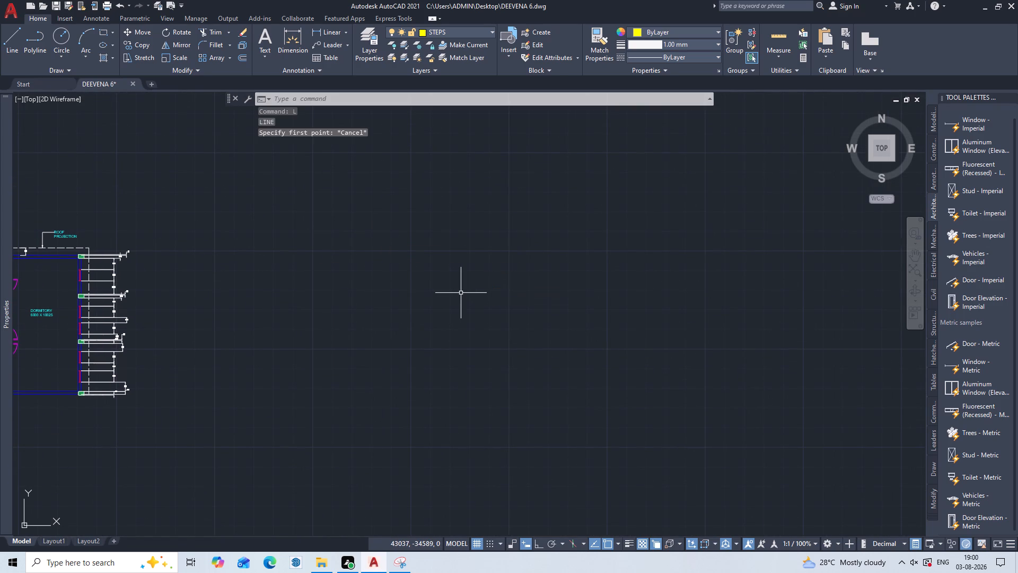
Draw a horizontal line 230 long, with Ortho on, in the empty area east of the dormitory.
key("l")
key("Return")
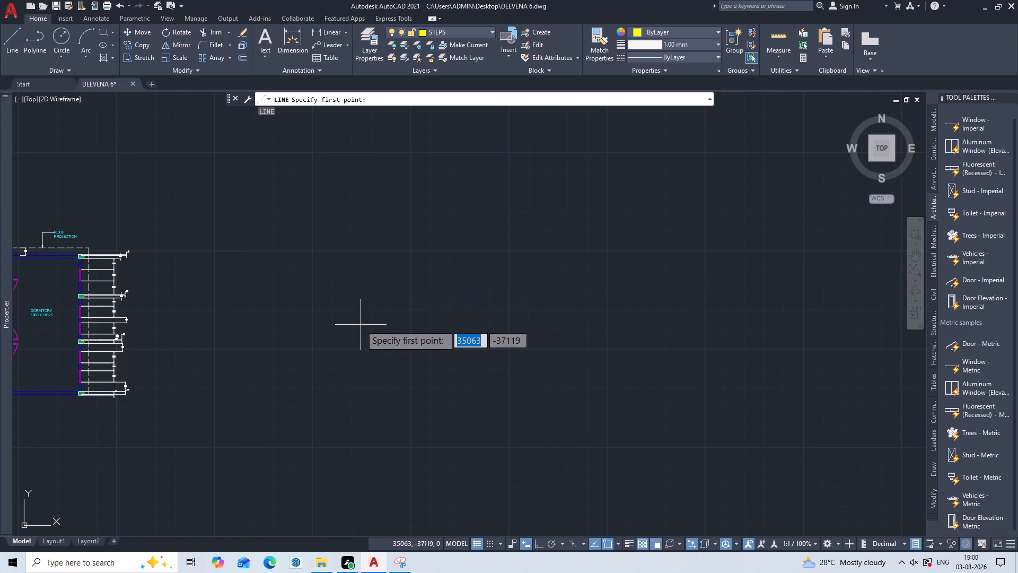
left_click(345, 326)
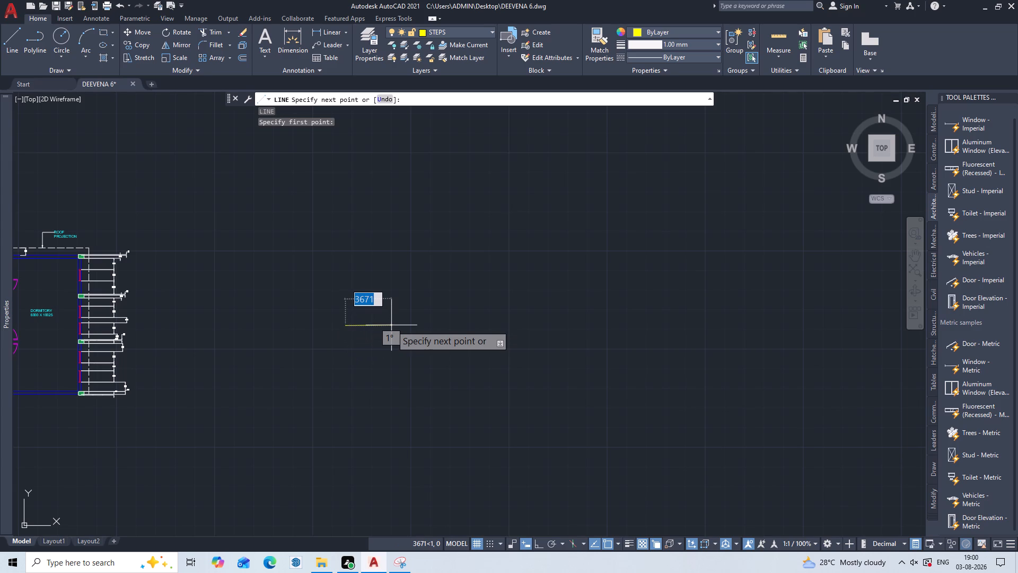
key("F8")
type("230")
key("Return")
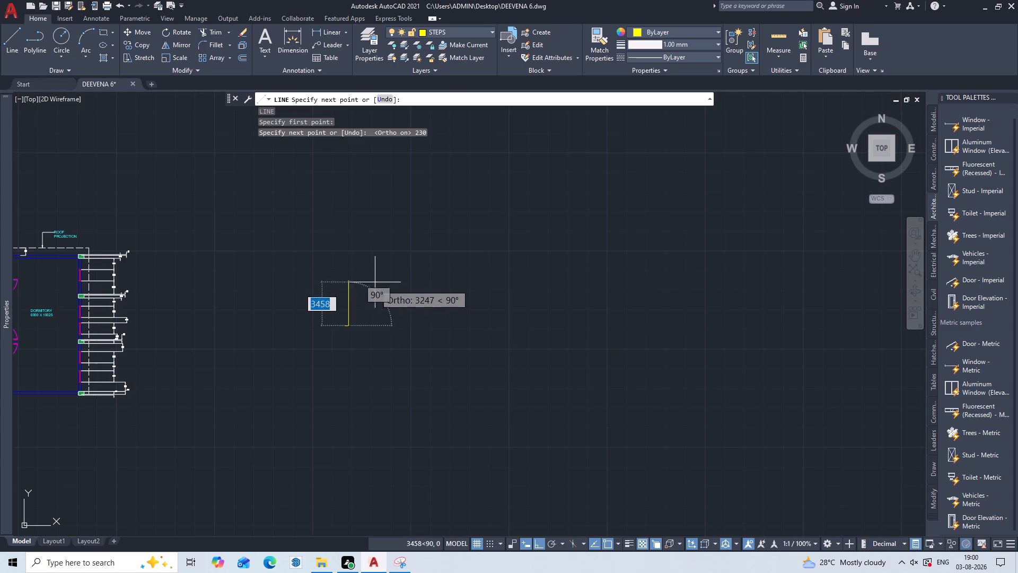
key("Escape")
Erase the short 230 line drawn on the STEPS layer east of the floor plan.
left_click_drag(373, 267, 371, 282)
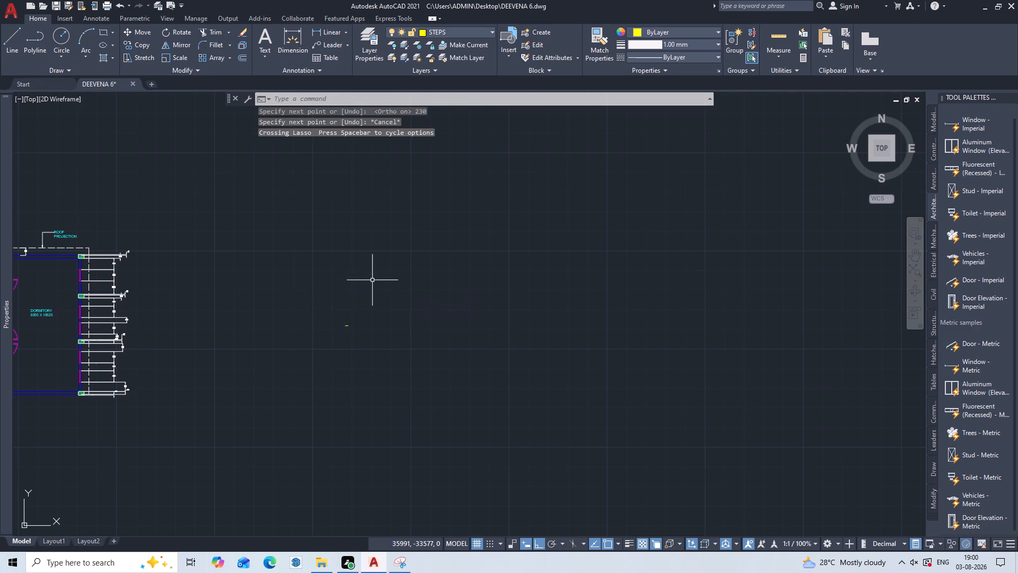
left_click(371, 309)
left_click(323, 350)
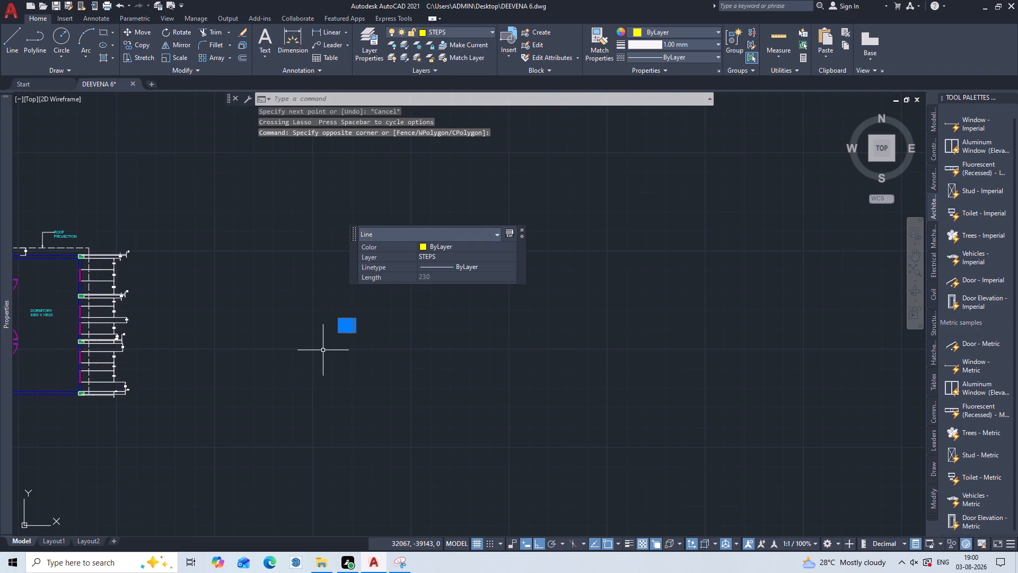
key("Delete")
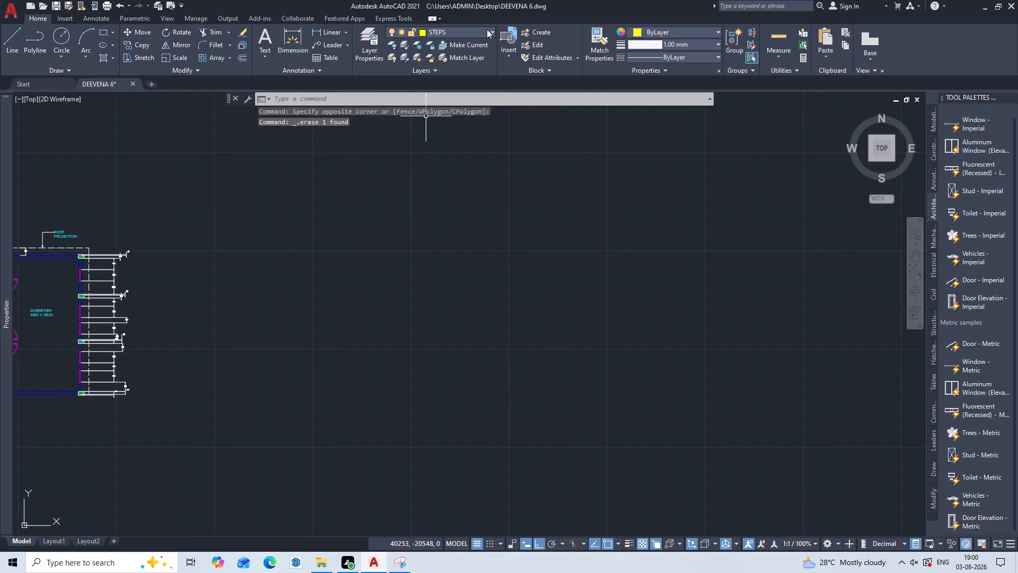
Make Defpoints the current layer.
left_click(487, 29)
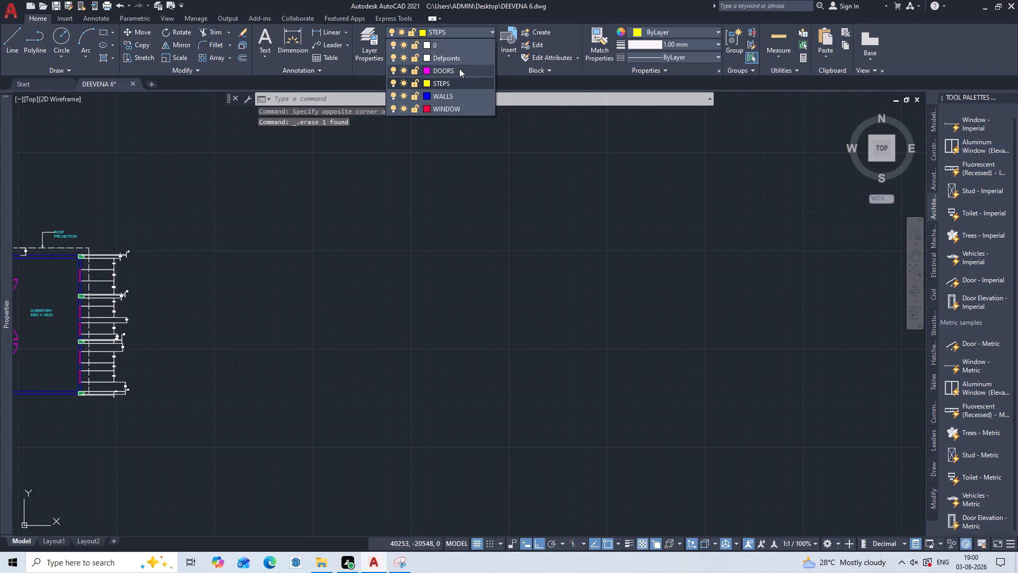
left_click(449, 61)
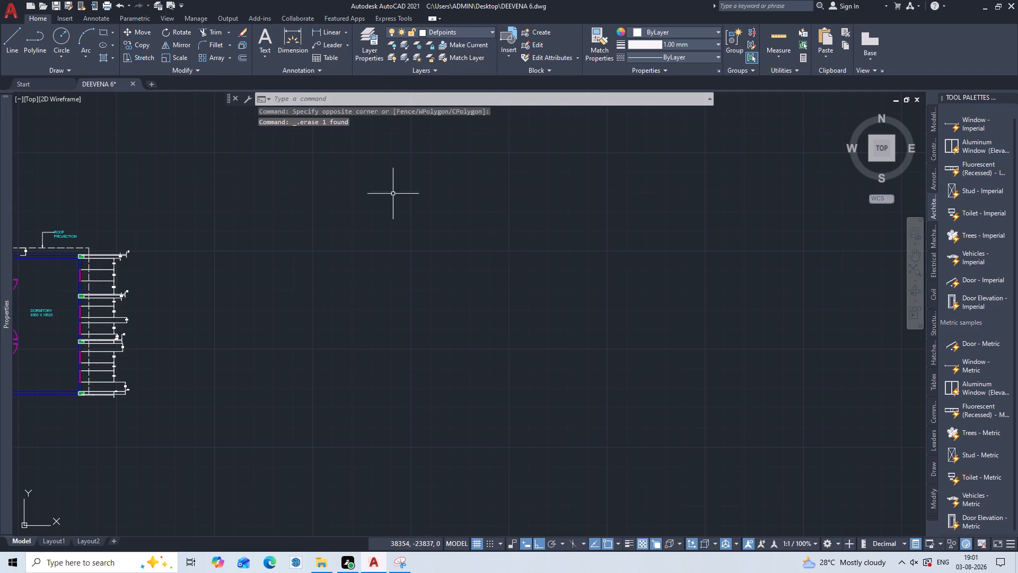
Start a line in the empty area east of the dormitory with a horizontal segment 230 long.
key("l")
key("Return")
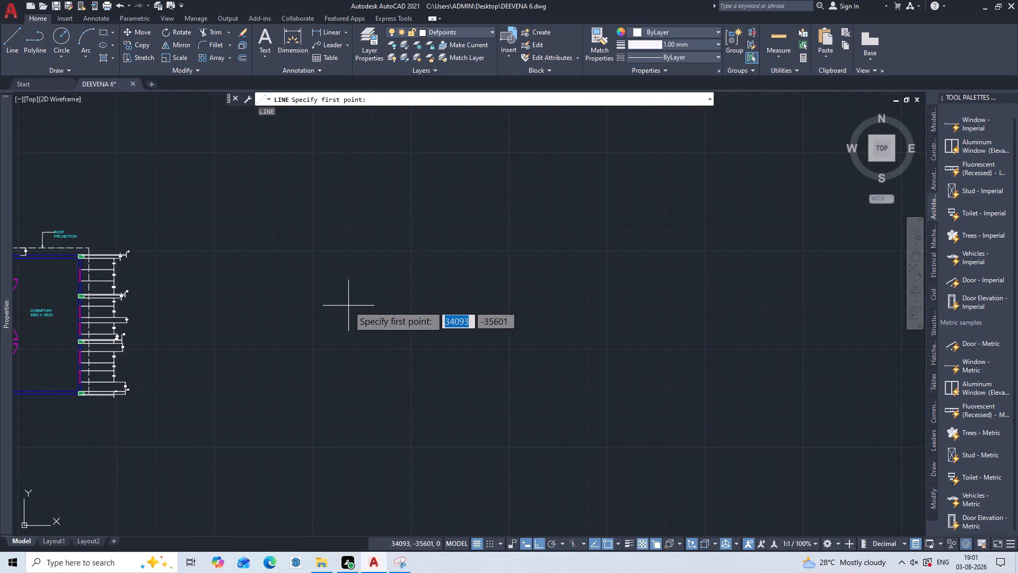
left_click(341, 319)
type("23")
key("0")
key("Return")
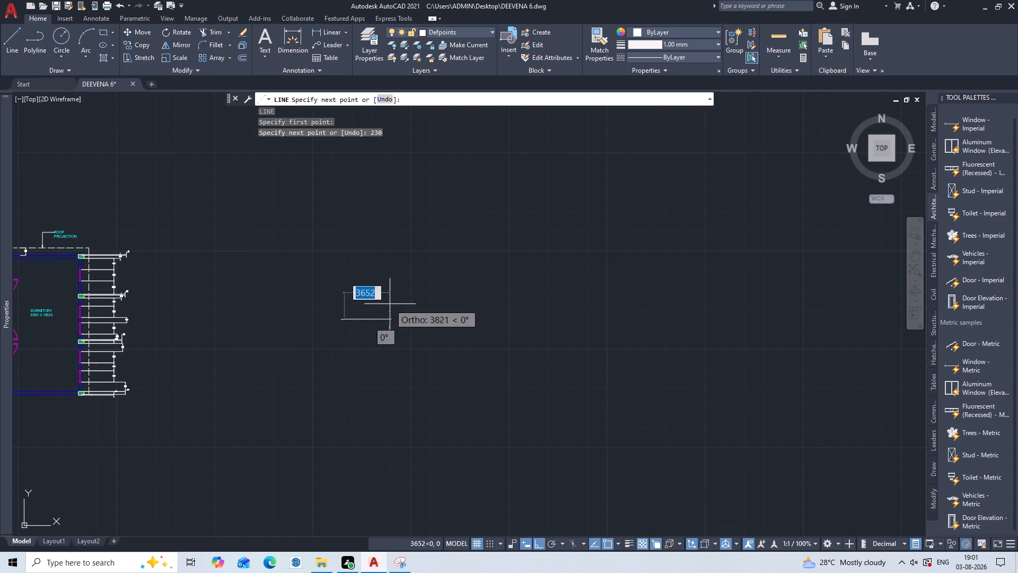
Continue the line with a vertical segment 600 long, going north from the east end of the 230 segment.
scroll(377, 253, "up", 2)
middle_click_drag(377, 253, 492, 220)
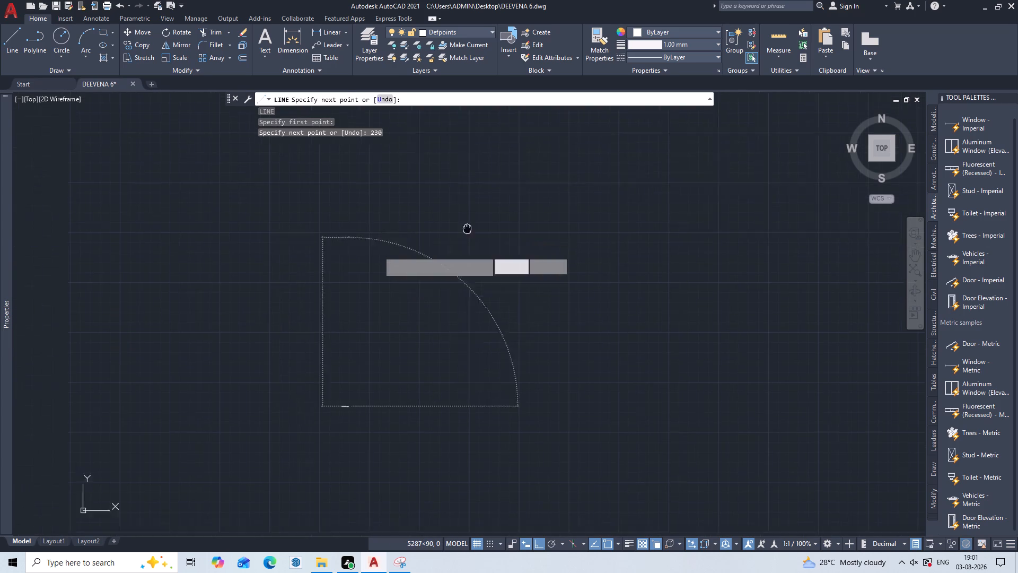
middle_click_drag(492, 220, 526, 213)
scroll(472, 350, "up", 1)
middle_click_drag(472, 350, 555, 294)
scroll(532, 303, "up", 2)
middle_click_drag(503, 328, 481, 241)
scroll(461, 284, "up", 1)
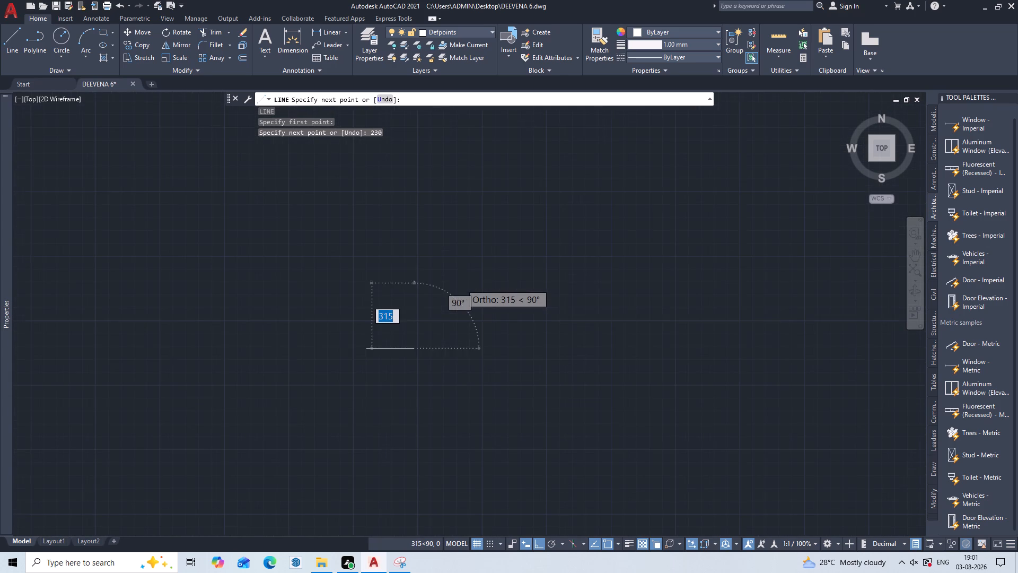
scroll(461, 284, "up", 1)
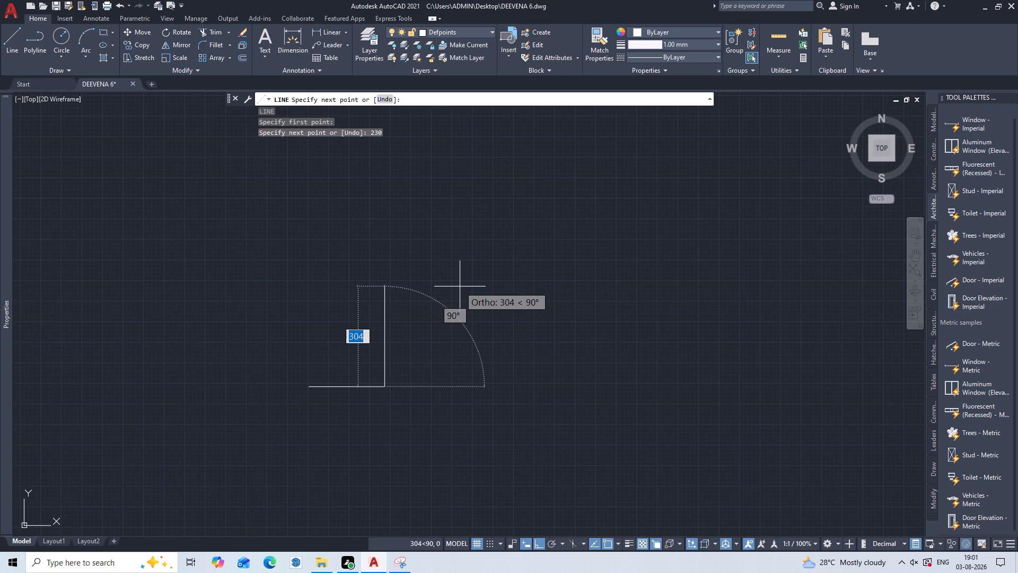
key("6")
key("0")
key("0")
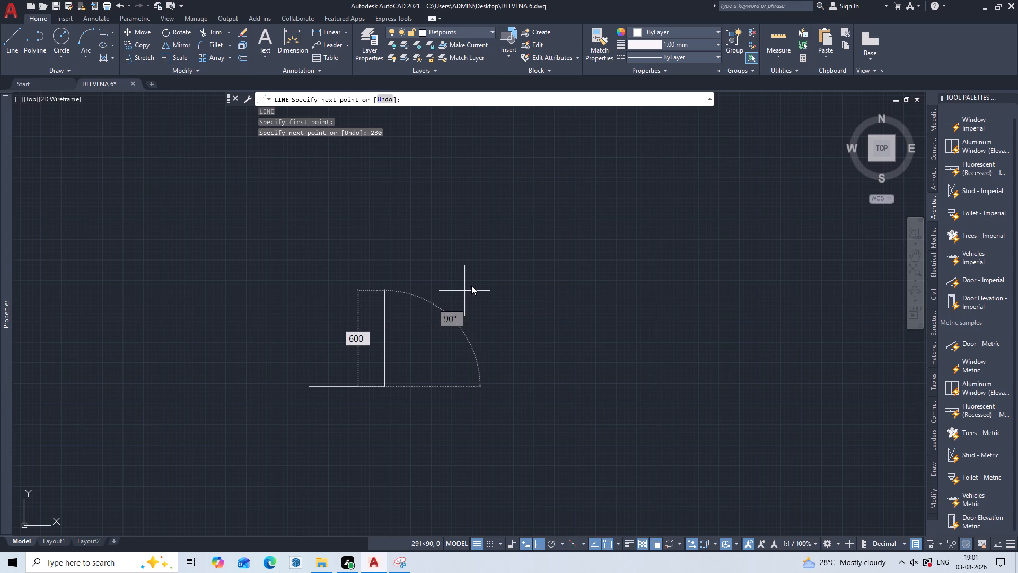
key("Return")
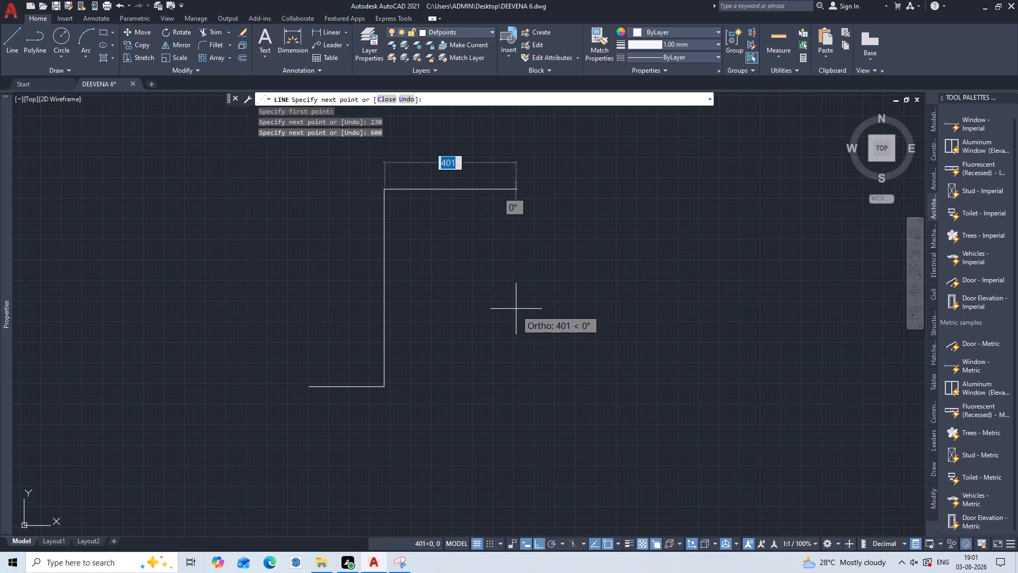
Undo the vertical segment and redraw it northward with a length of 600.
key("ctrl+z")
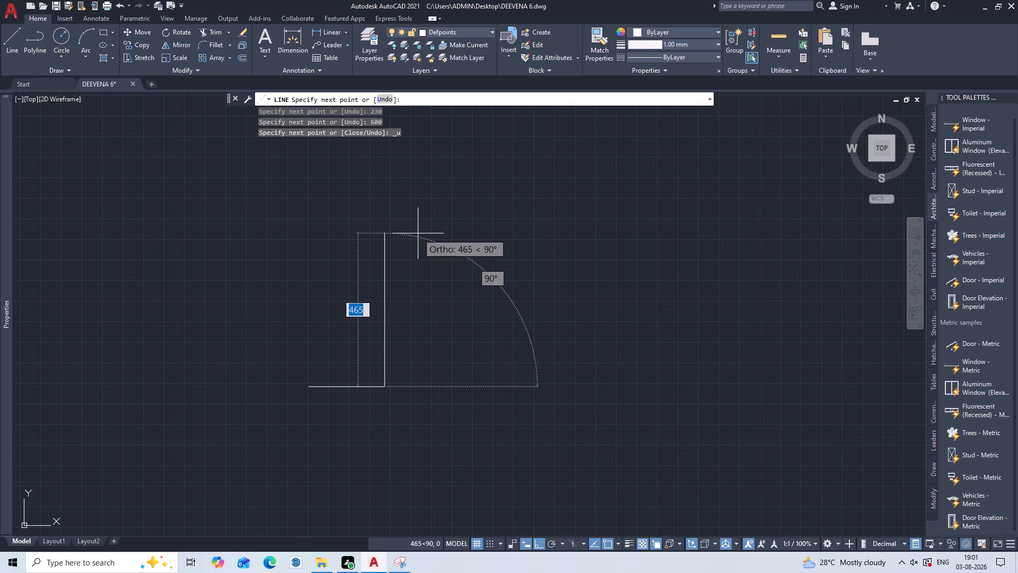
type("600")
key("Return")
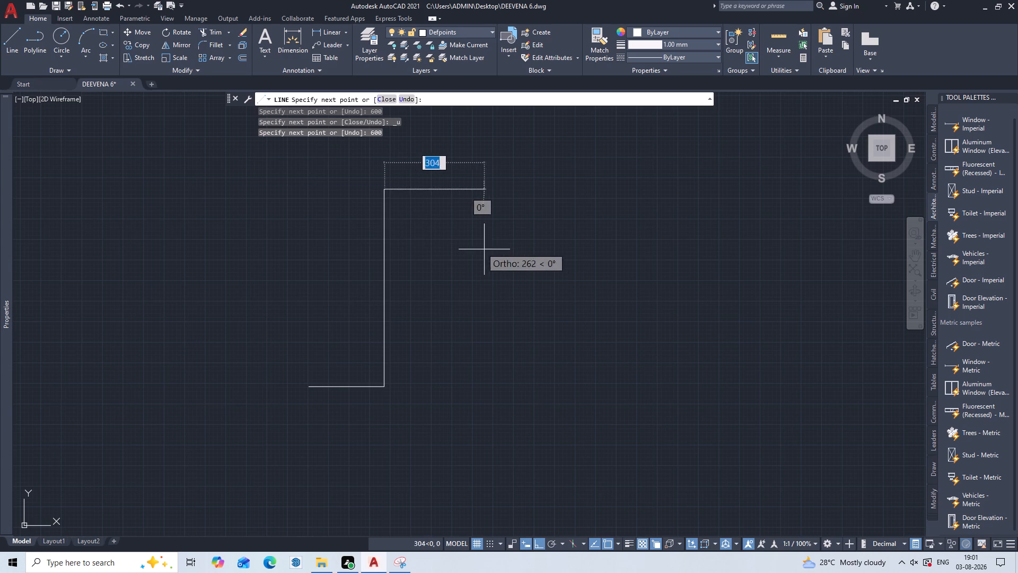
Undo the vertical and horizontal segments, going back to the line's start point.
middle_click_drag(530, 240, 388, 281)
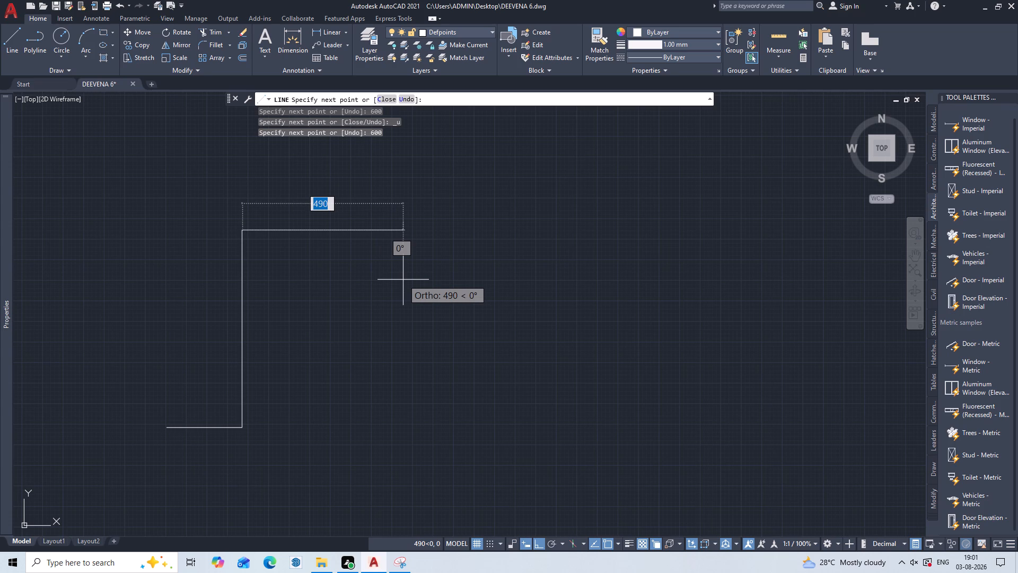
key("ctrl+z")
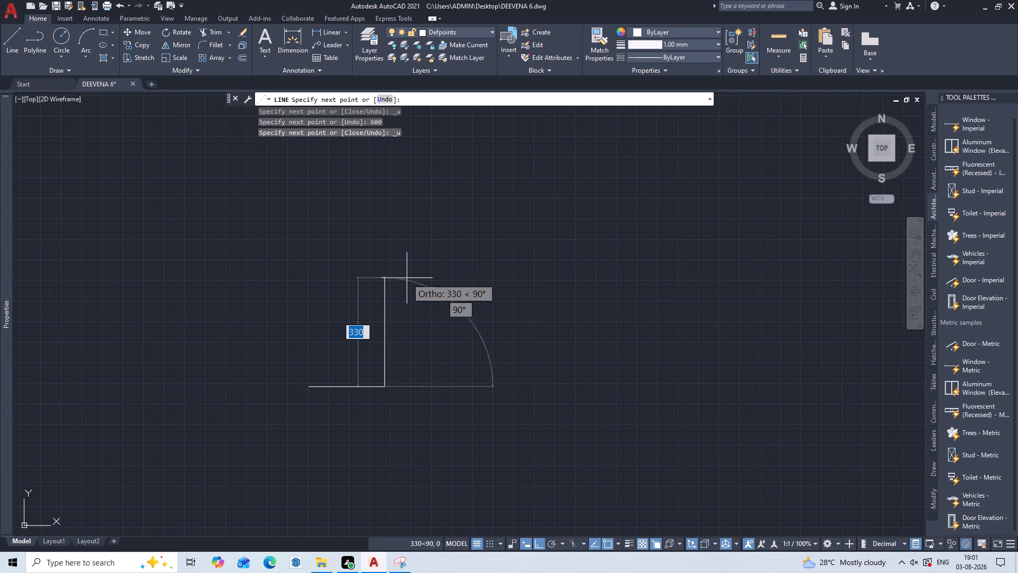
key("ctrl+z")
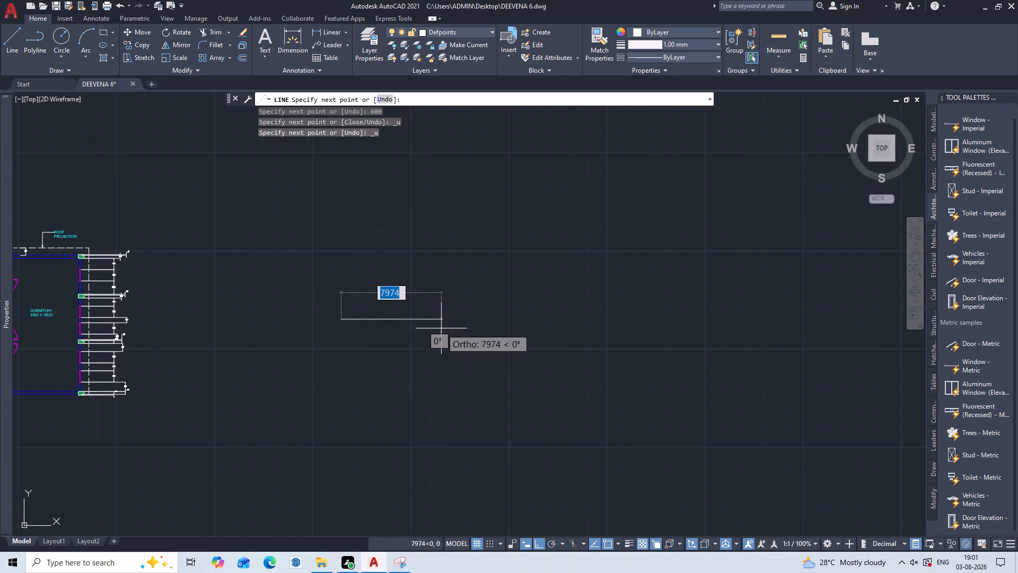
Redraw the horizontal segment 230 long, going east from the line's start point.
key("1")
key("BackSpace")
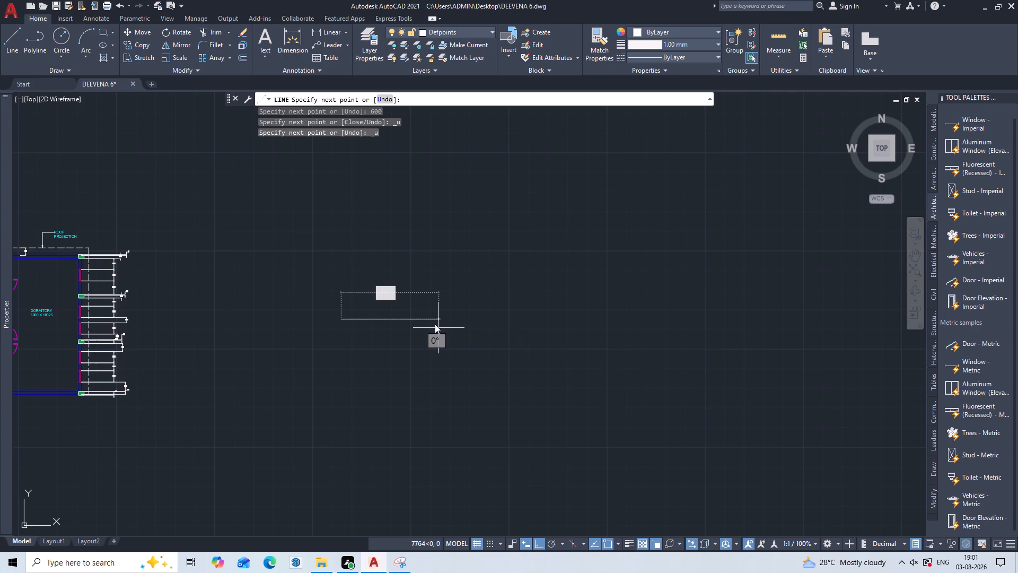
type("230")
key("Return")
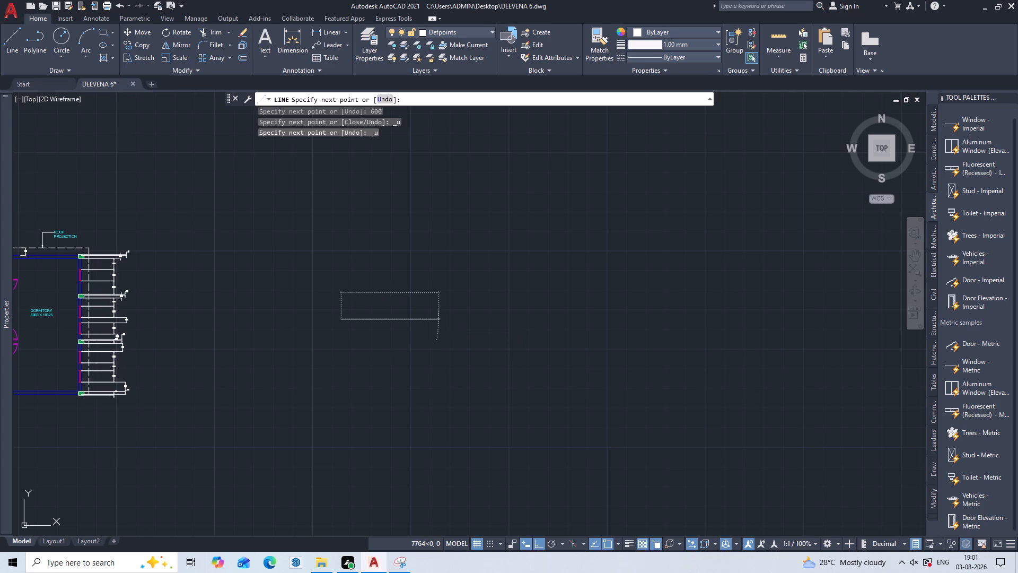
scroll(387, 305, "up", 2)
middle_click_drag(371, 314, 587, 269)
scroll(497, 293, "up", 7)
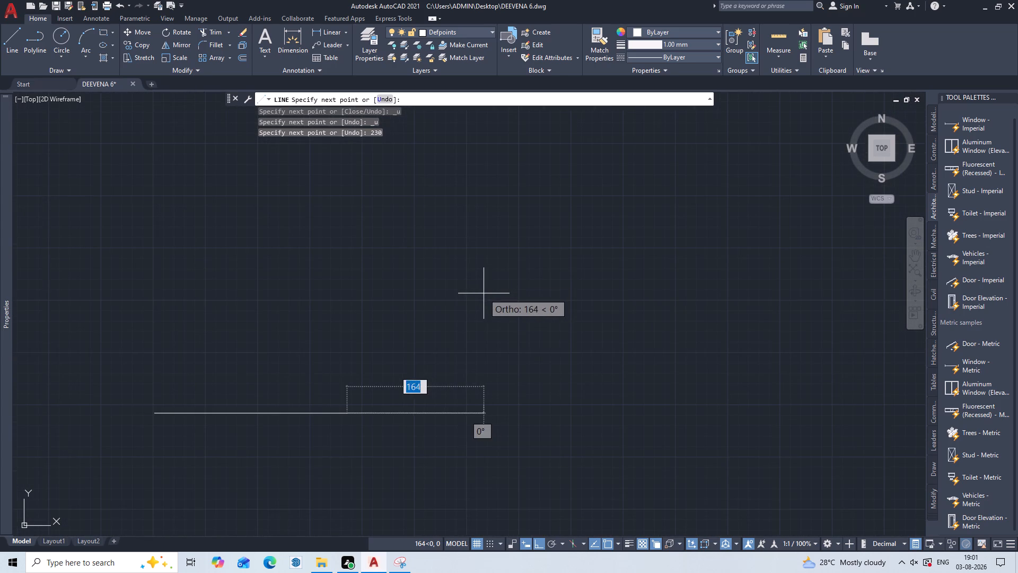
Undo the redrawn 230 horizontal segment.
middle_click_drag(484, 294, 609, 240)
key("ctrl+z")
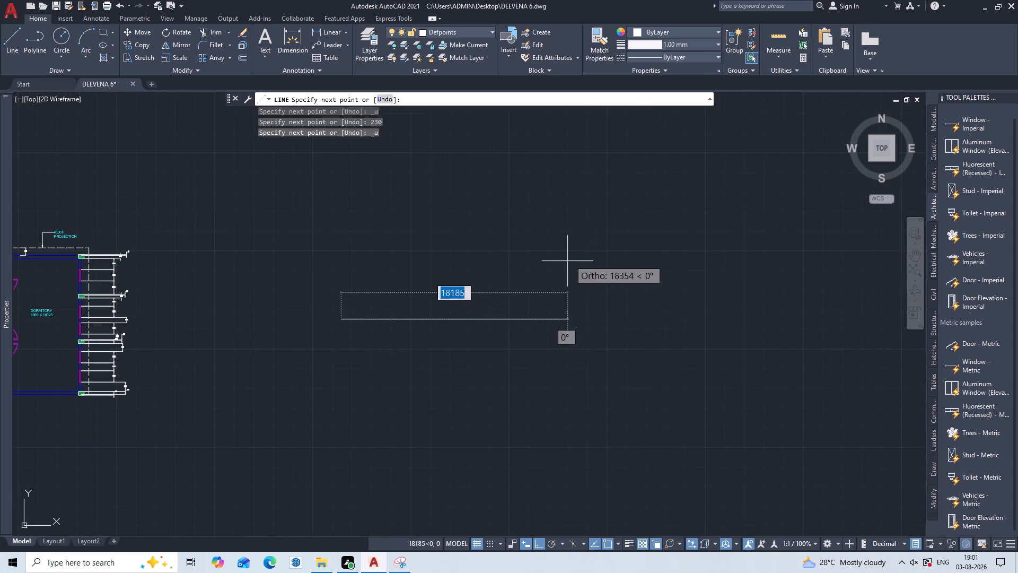
Redraw the horizontal segment 230 long, going east from the line's start point.
middle_click_drag(334, 250, 604, 328)
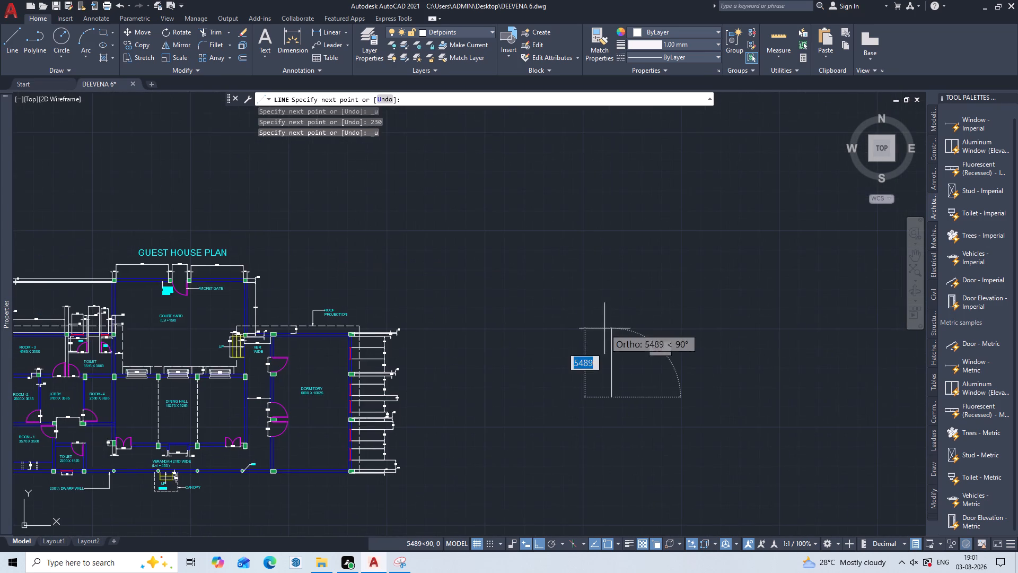
scroll(601, 312, "up", 2)
middle_click_drag(603, 334, 473, 190)
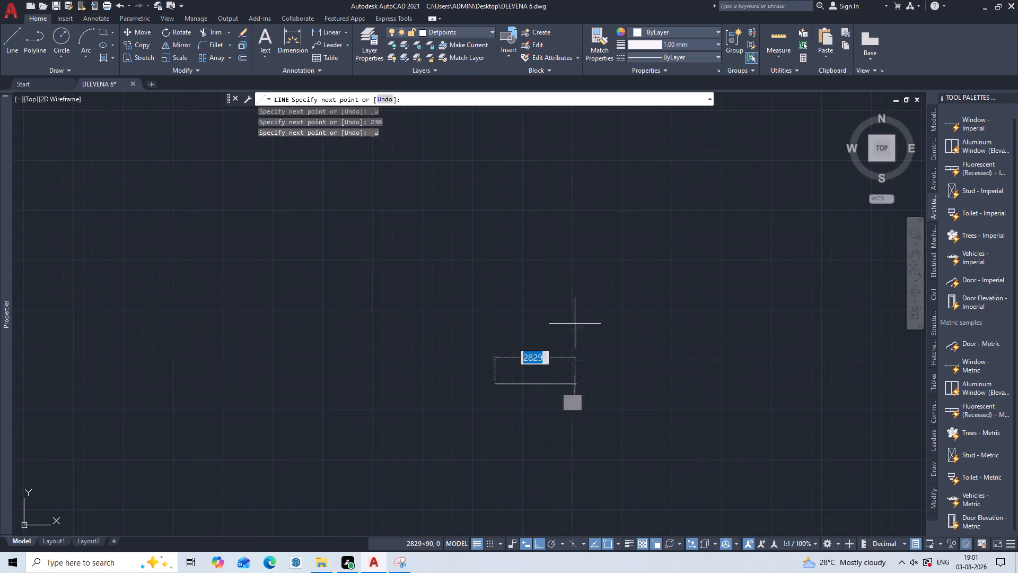
key("2")
key("3")
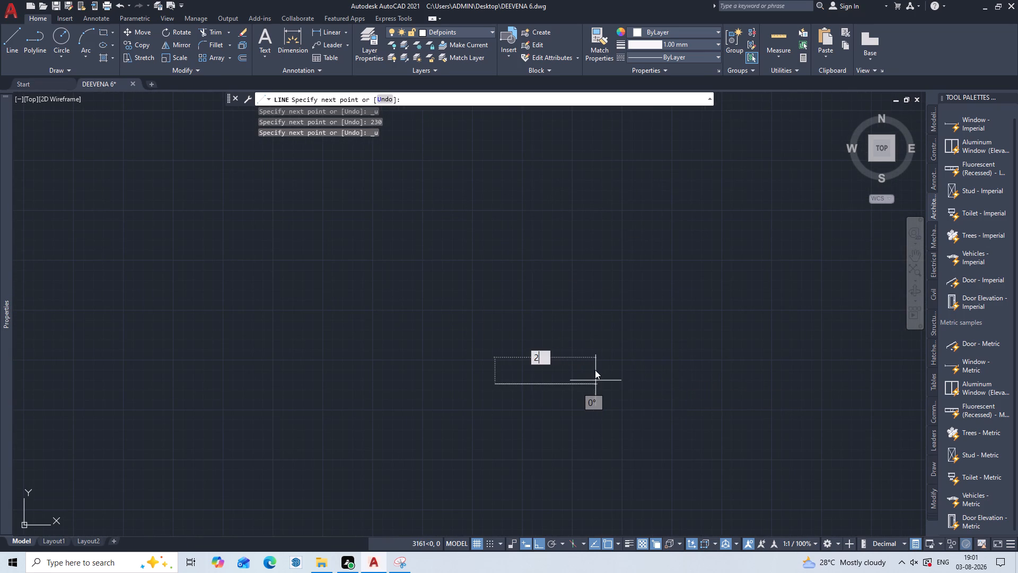
key("0")
key("Return")
Continue the line 50 farther east from the end of the 230 segment.
scroll(606, 377, "up", 2)
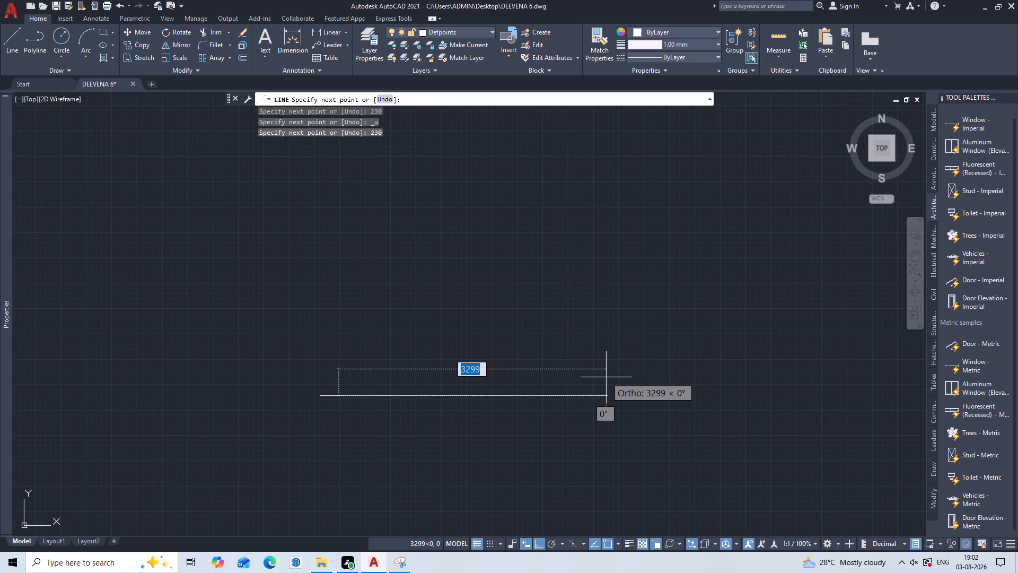
middle_click_drag(669, 361, 733, 346)
scroll(495, 388, "up", 1)
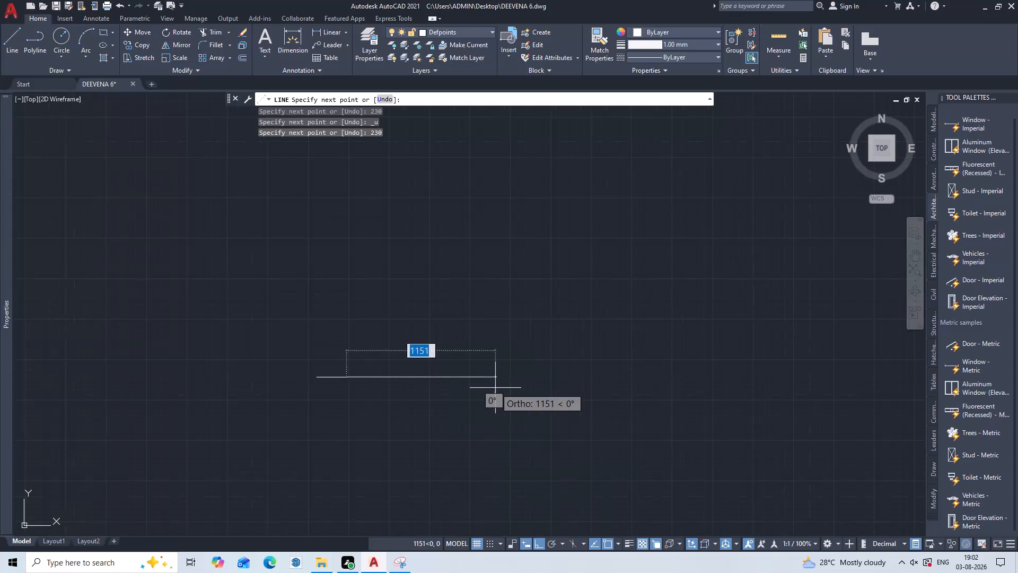
middle_click_drag(495, 388, 740, 383)
scroll(590, 401, "up", 2)
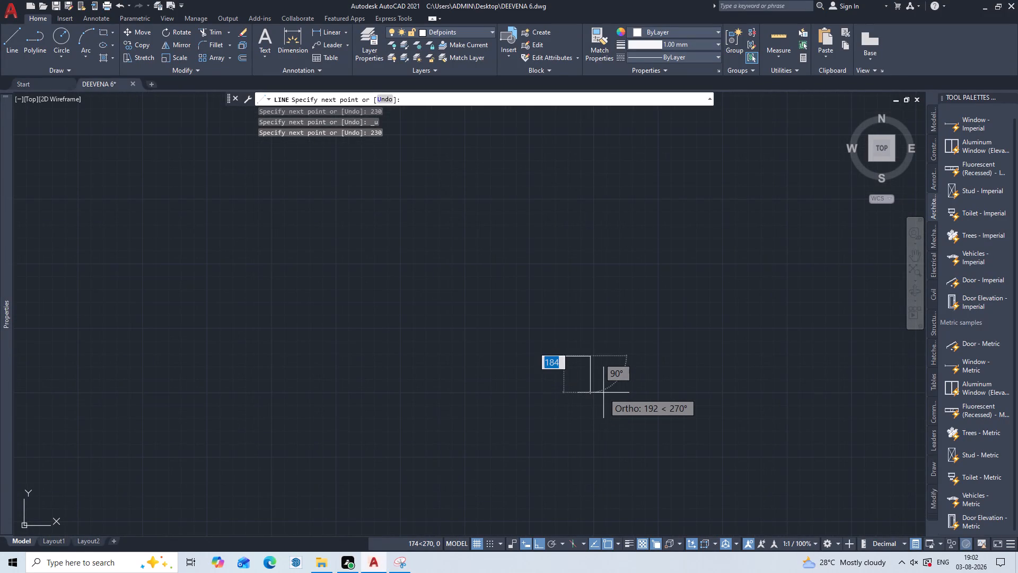
scroll(611, 388, "up", 1)
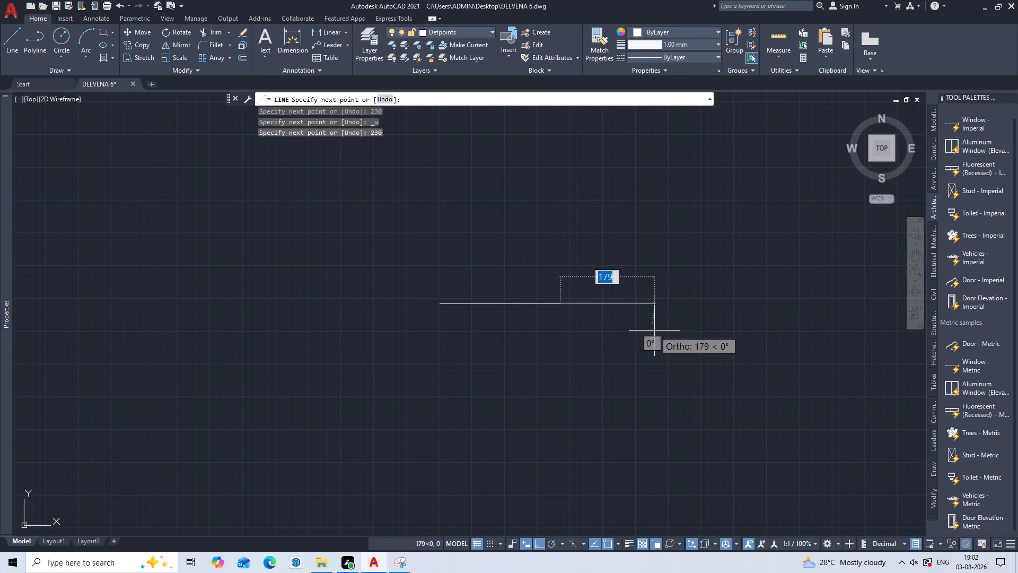
type("50")
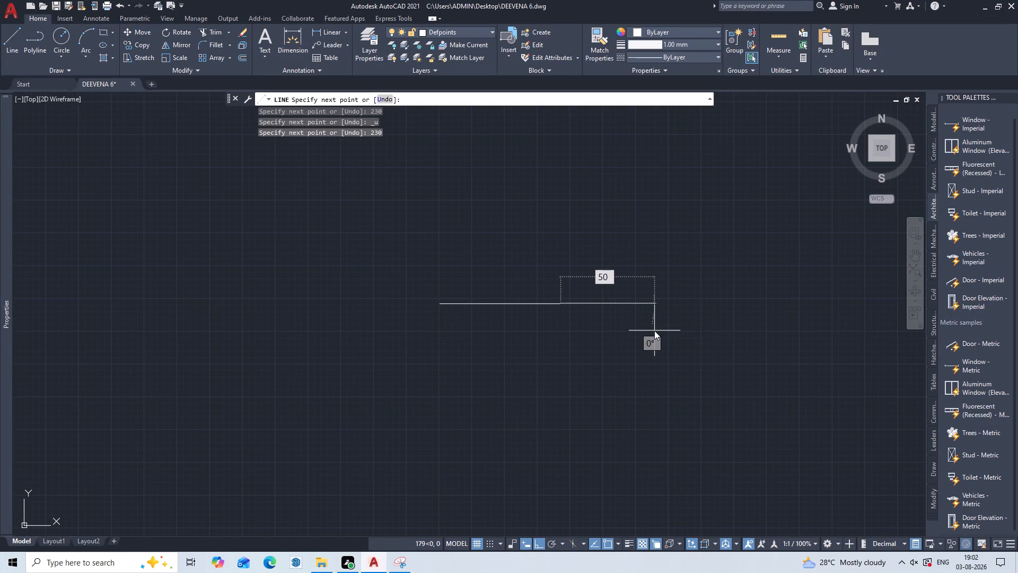
key("Return")
Add a vertical segment 600 long, going north from the end of the 50 segment.
middle_click_drag(591, 227, 564, 375)
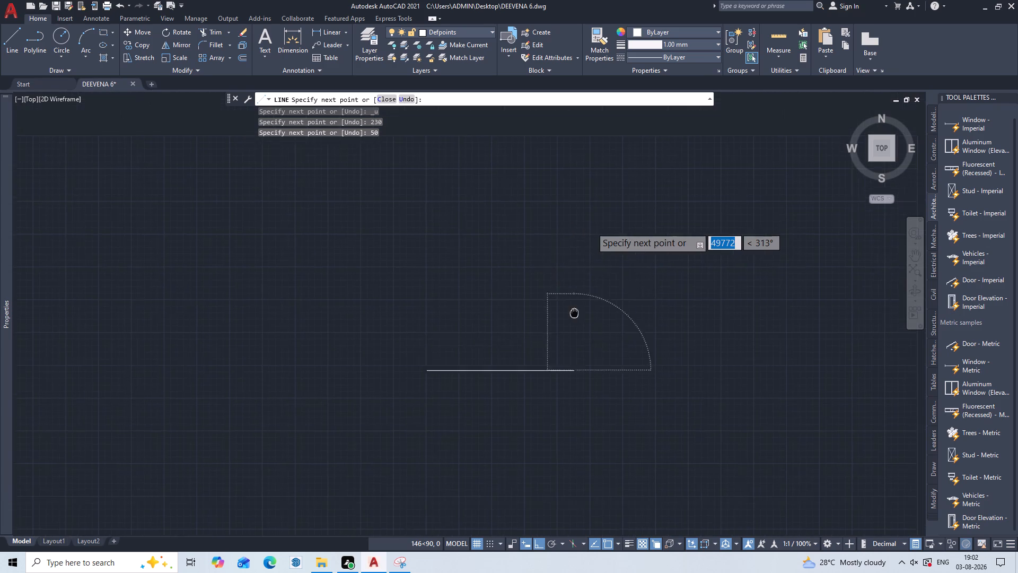
middle_click_drag(564, 375, 551, 424)
key("6")
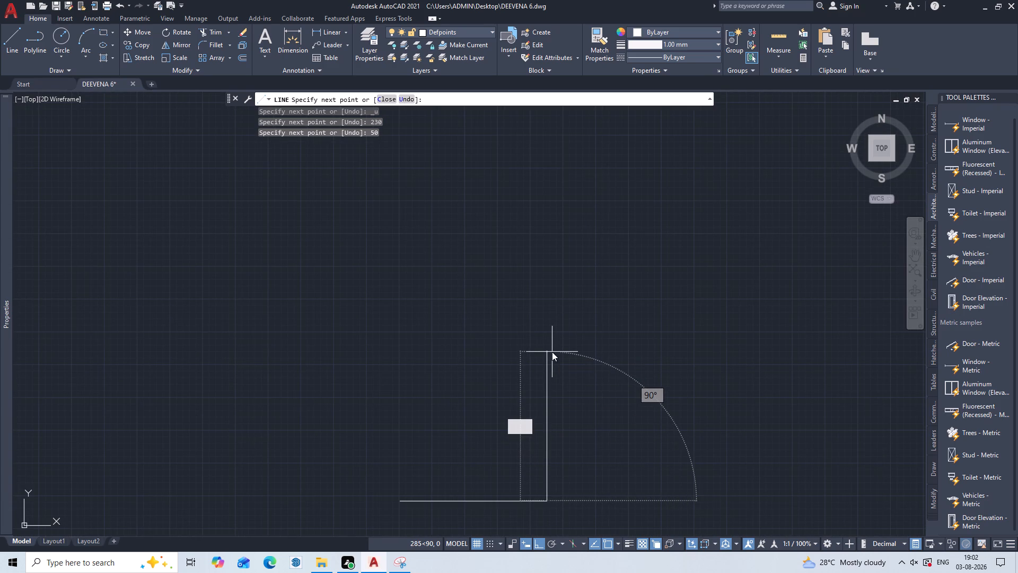
key("2")
key("BackSpace")
type("00")
key("Return")
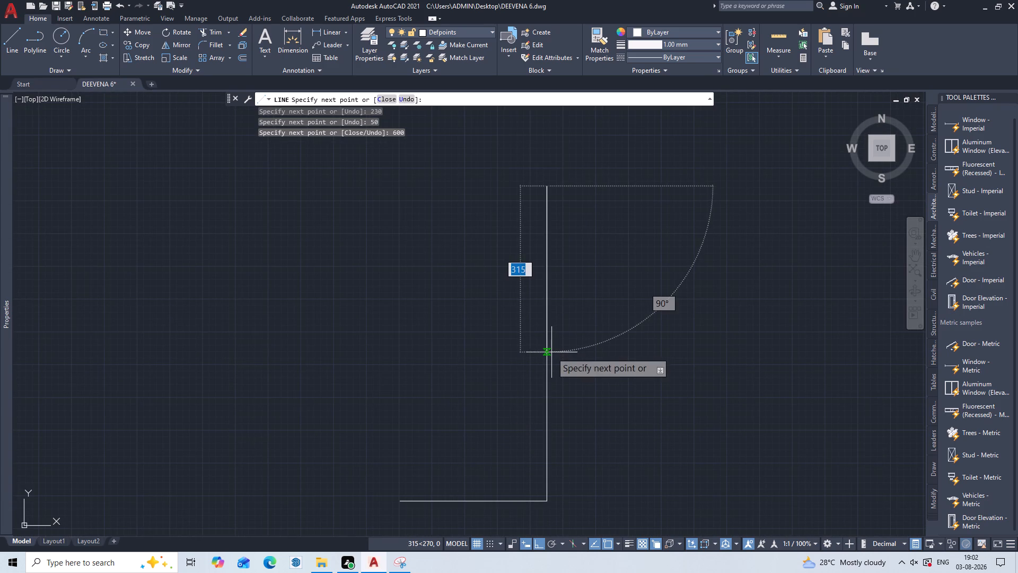
Add three consecutive horizontal segments of 460 each, going east from the top of the 600 vertical.
scroll(731, 284, "down", 1)
middle_click_drag(731, 284, 486, 335)
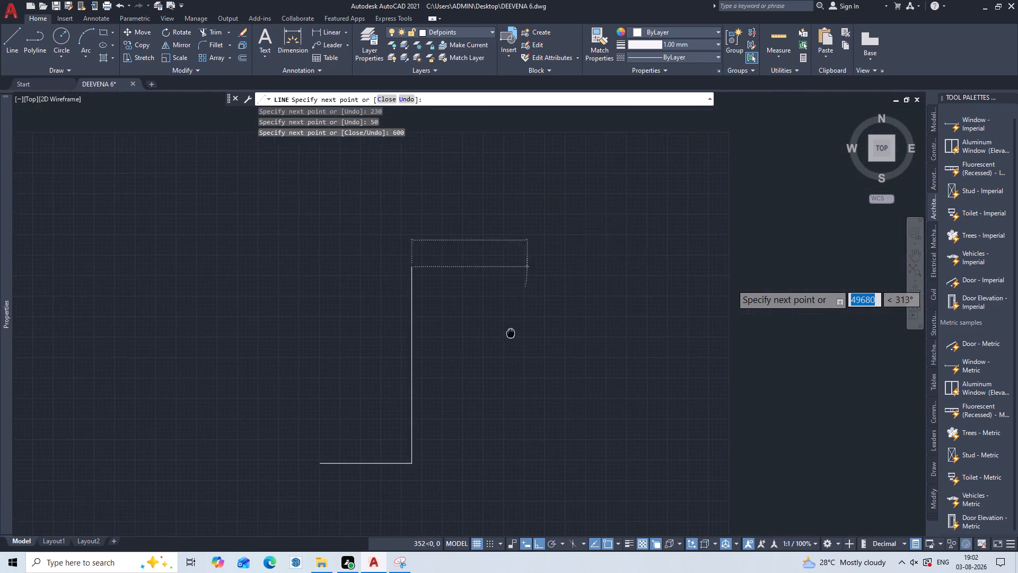
middle_click_drag(486, 335, 468, 336)
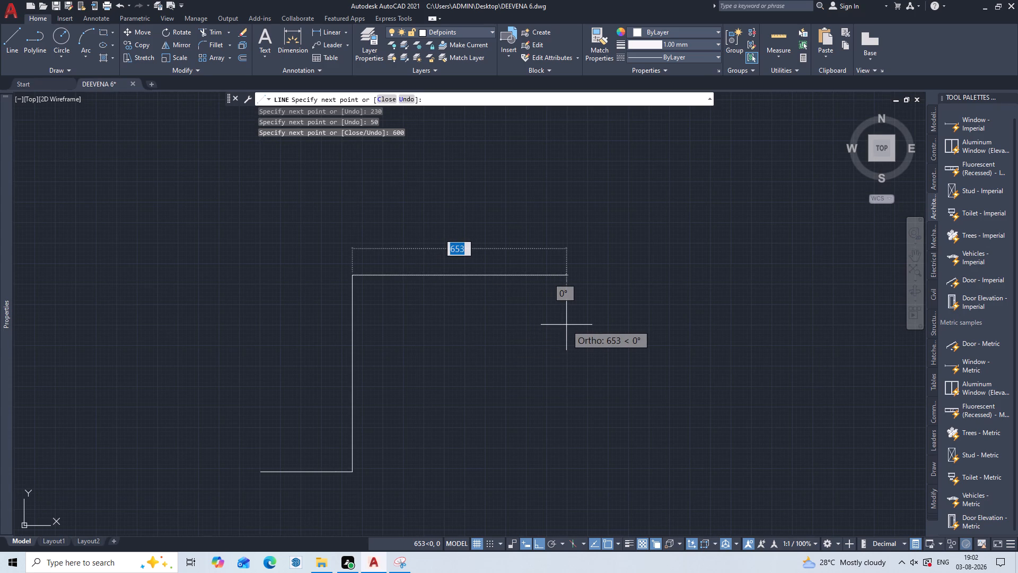
type("460")
key("Return")
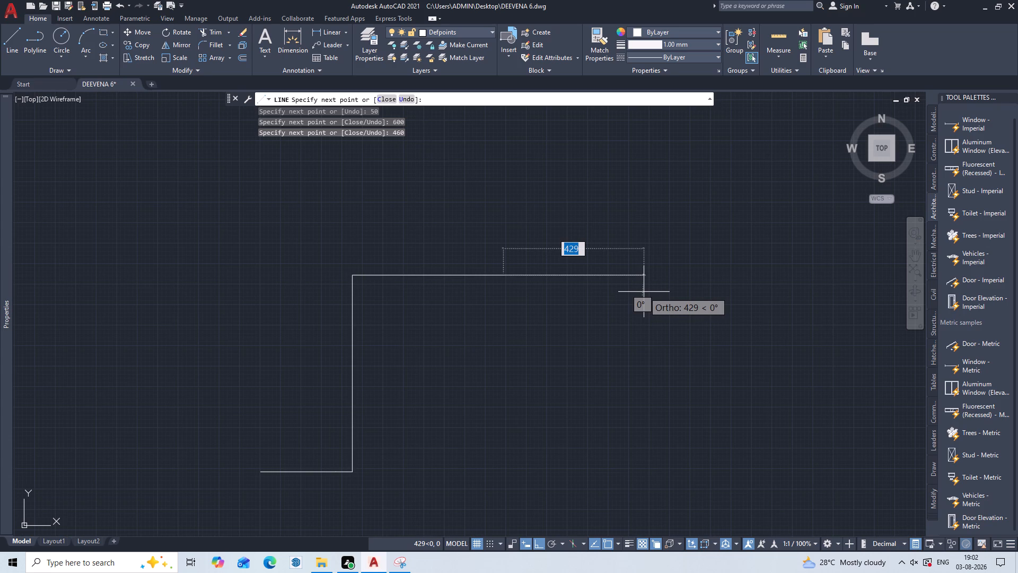
type("460")
key("Return")
middle_click_drag(644, 292, 637, 292)
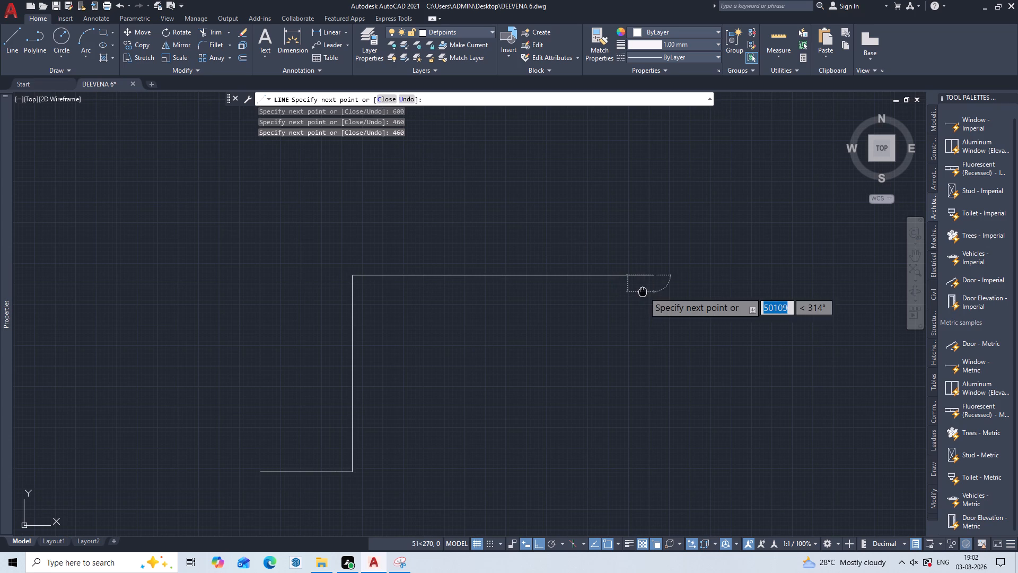
middle_click_drag(637, 292, 506, 301)
type("460")
key("Return")
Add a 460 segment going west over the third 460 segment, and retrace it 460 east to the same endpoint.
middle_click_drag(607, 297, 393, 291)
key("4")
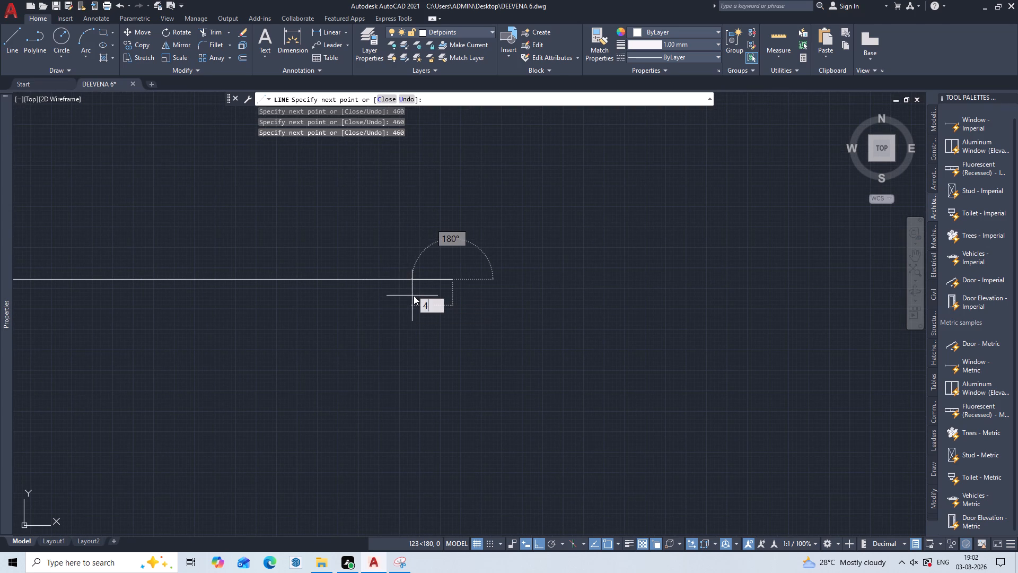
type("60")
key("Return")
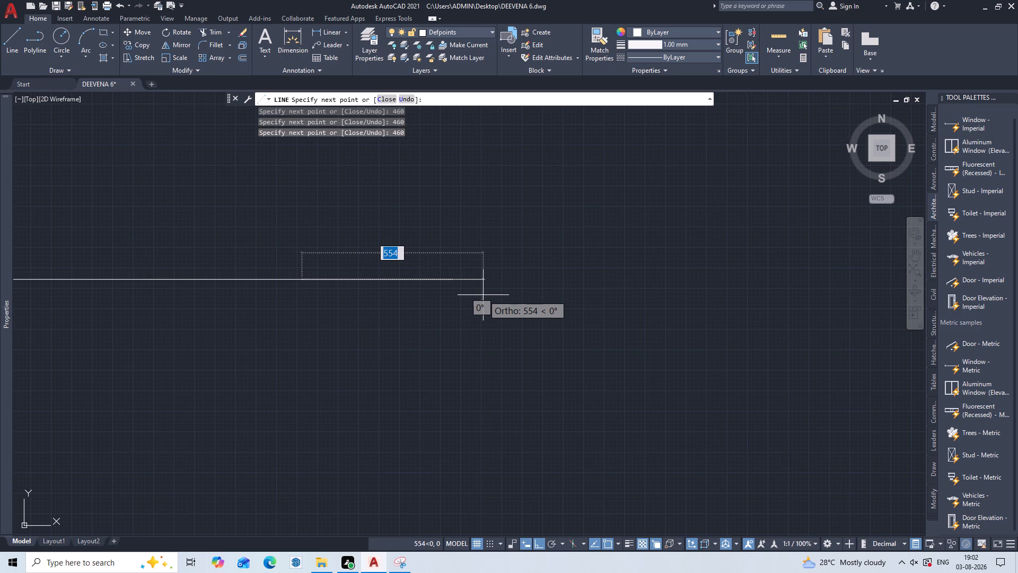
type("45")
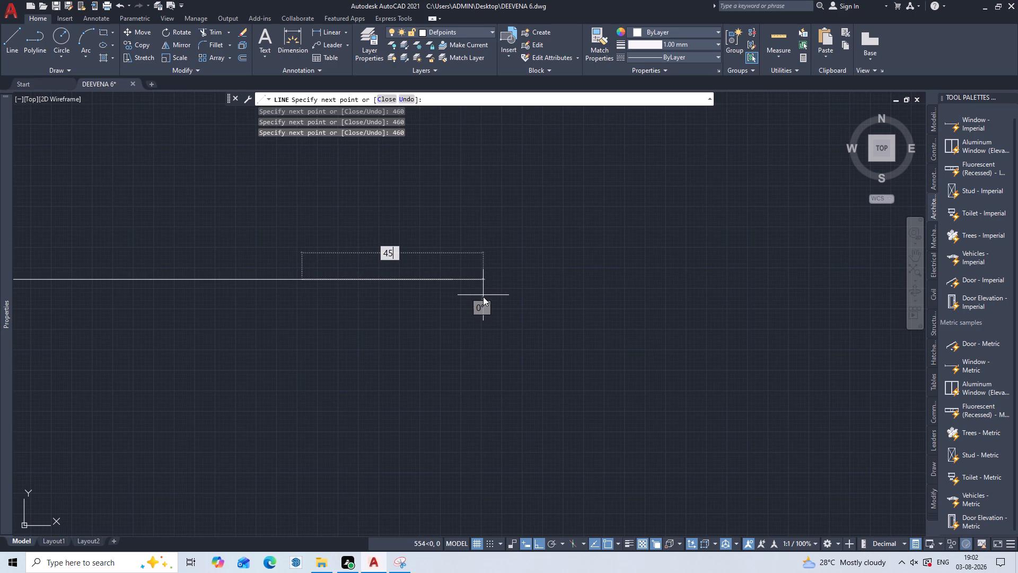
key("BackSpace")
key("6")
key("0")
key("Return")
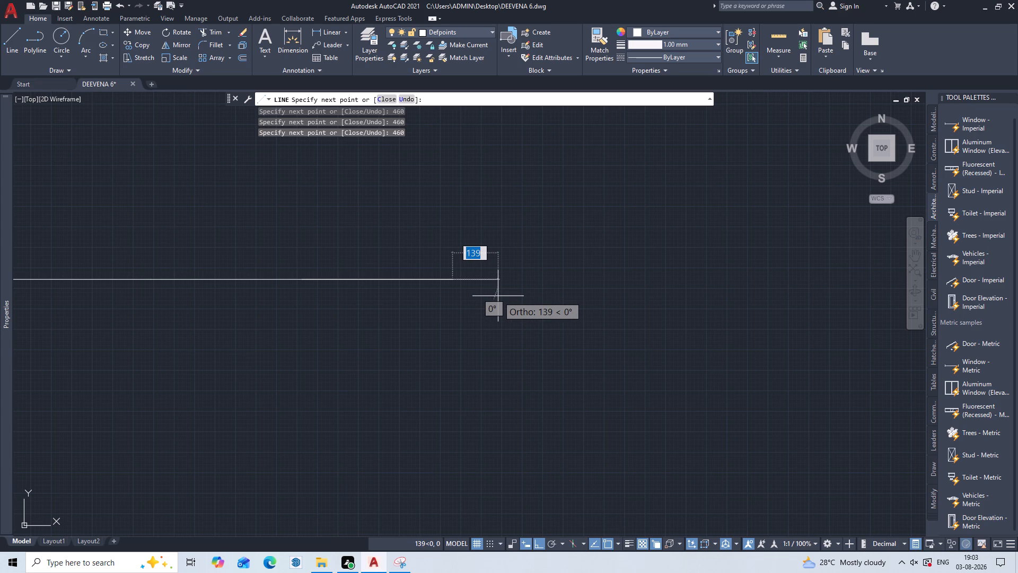
Add a fourth 460 segment going east along the top line.
key("4")
type("60")
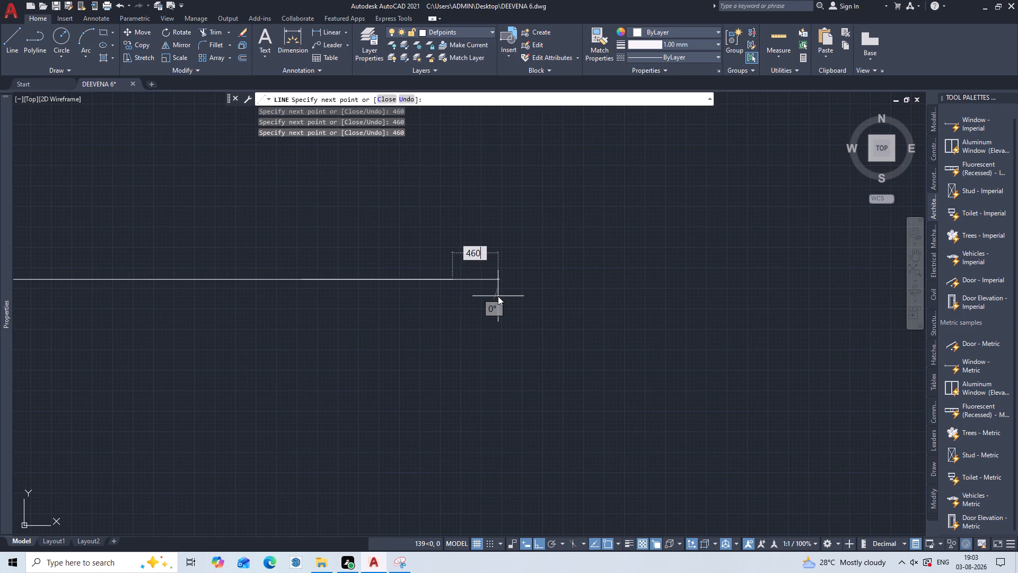
key("Return")
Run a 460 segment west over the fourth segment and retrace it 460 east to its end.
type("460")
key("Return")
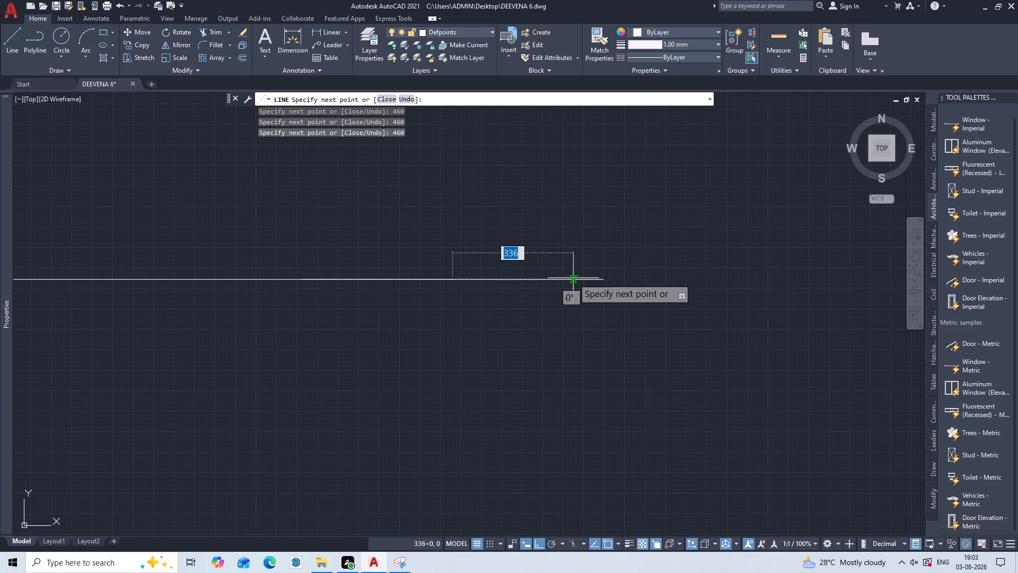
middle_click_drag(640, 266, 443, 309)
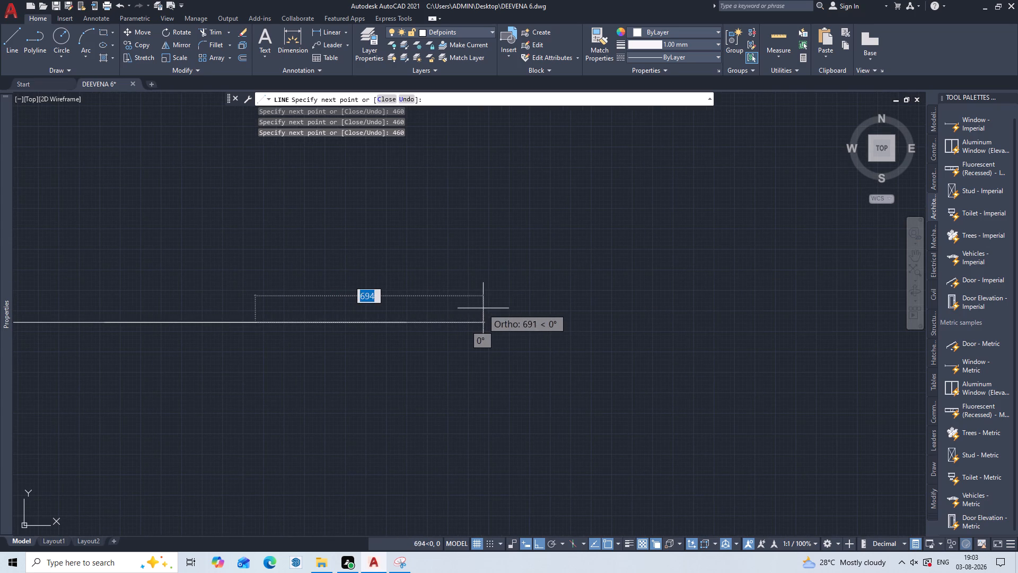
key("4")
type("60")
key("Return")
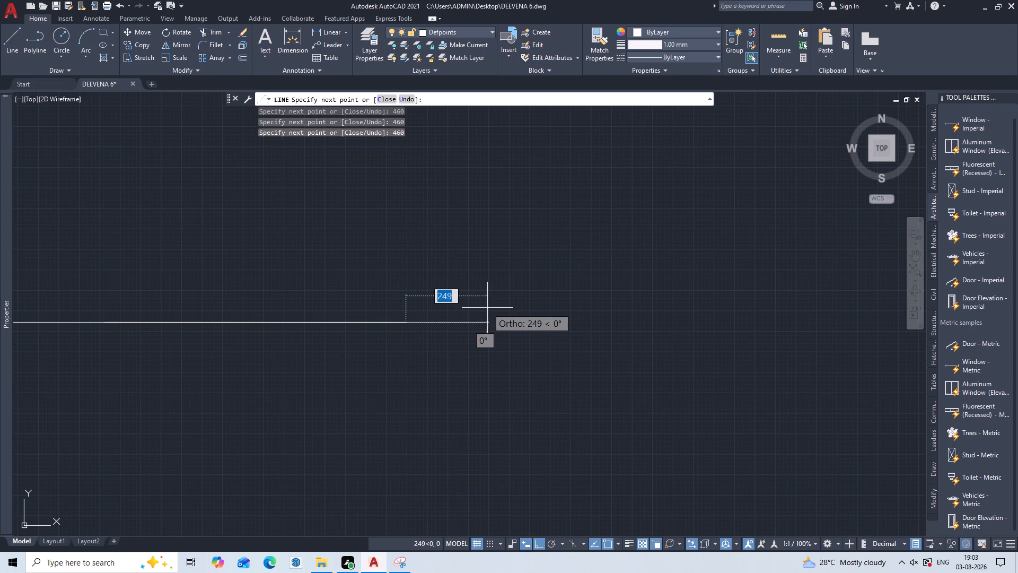
Add four more consecutive 460 segments going east along the top line.
scroll(504, 301, "down", 1)
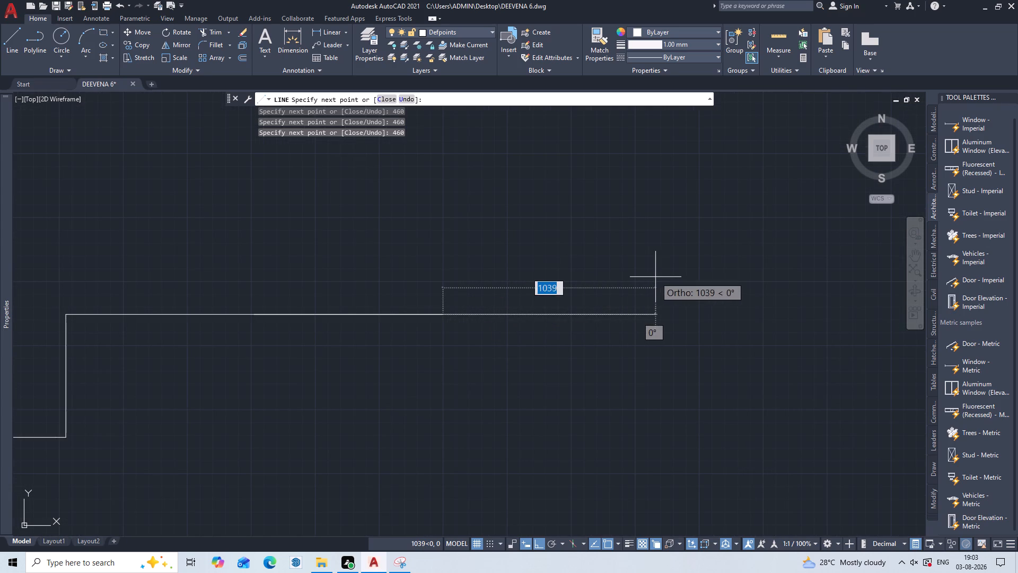
type("46")
key("0")
key("Return")
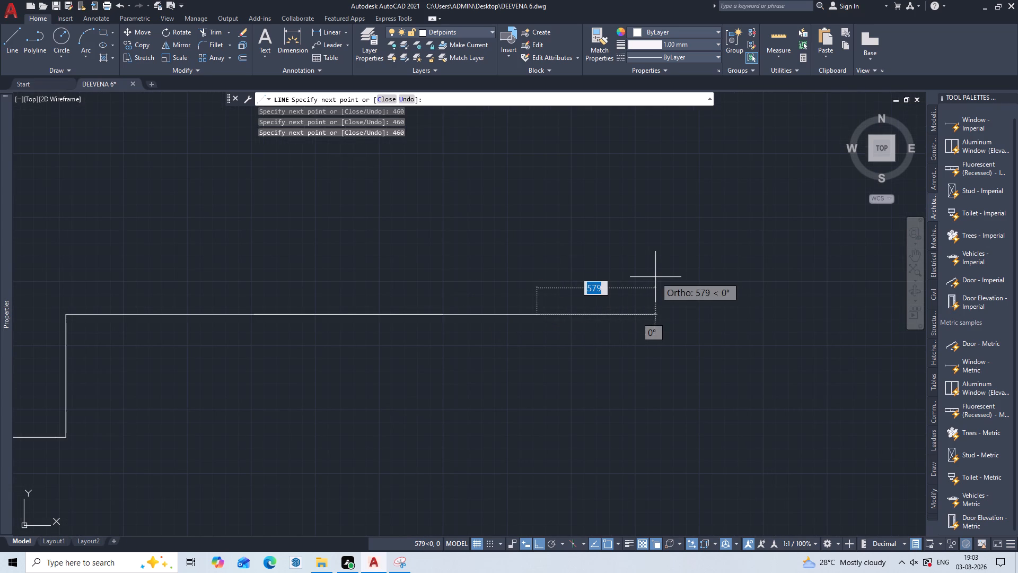
type("460")
key("Return")
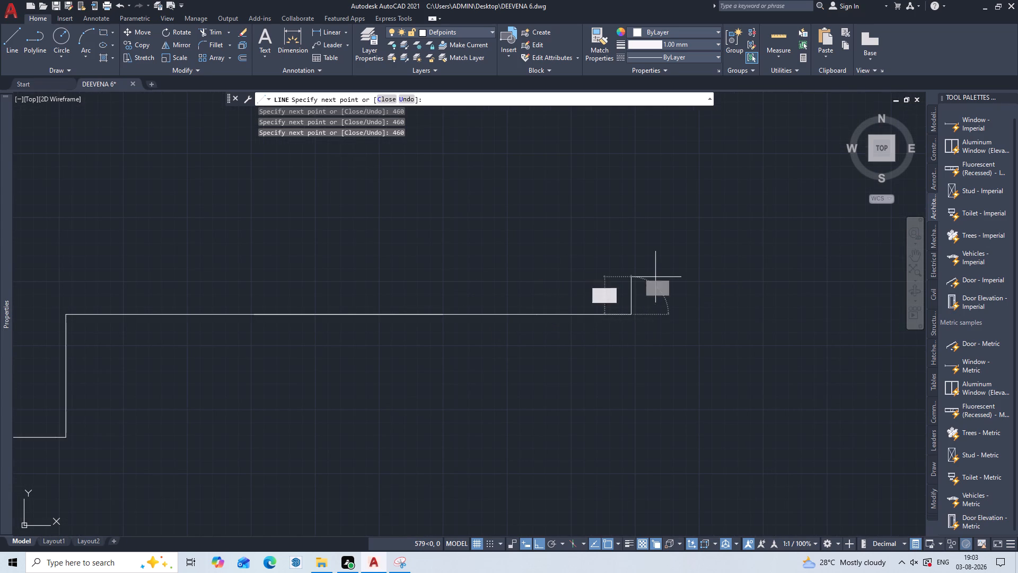
type("46")
key("0")
key("Return")
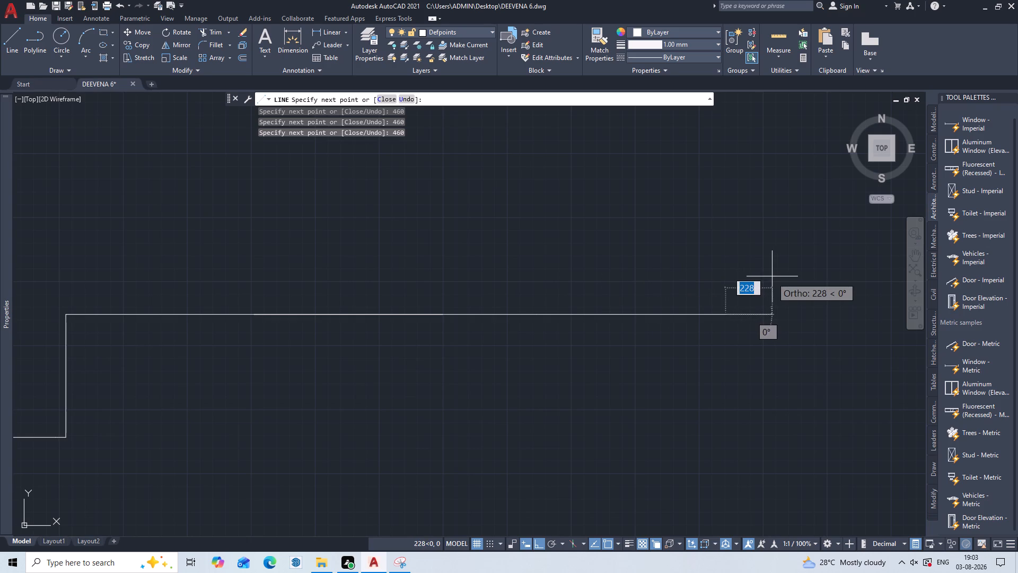
key("4")
key("6")
key("0")
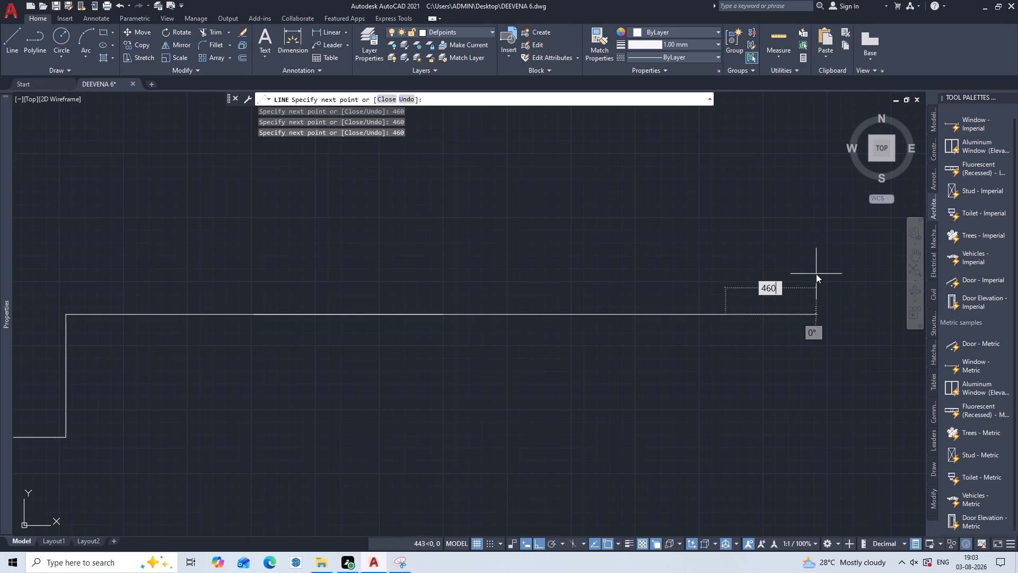
key("Return")
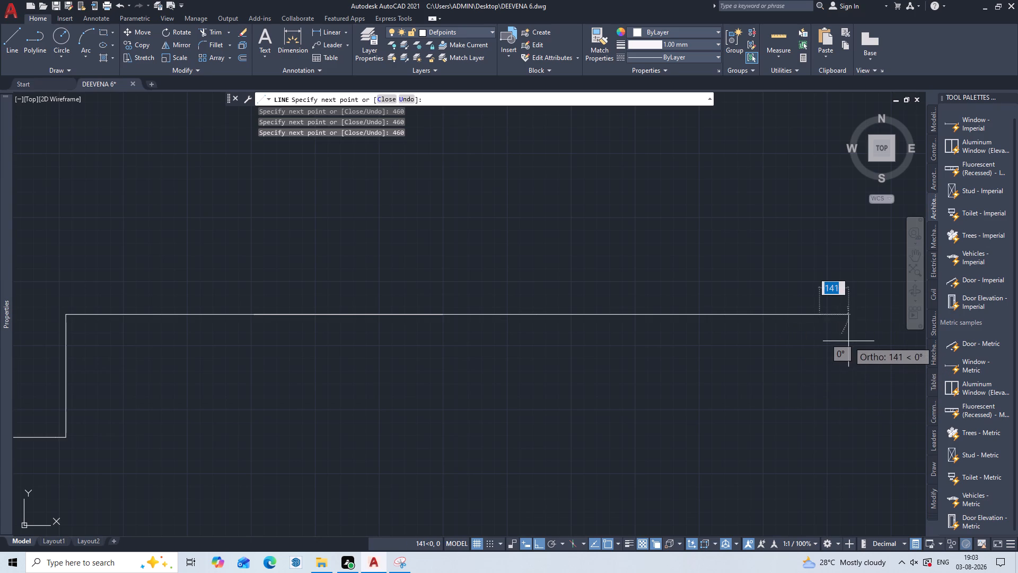
Extend the top line east with a 70 segment.
type("70")
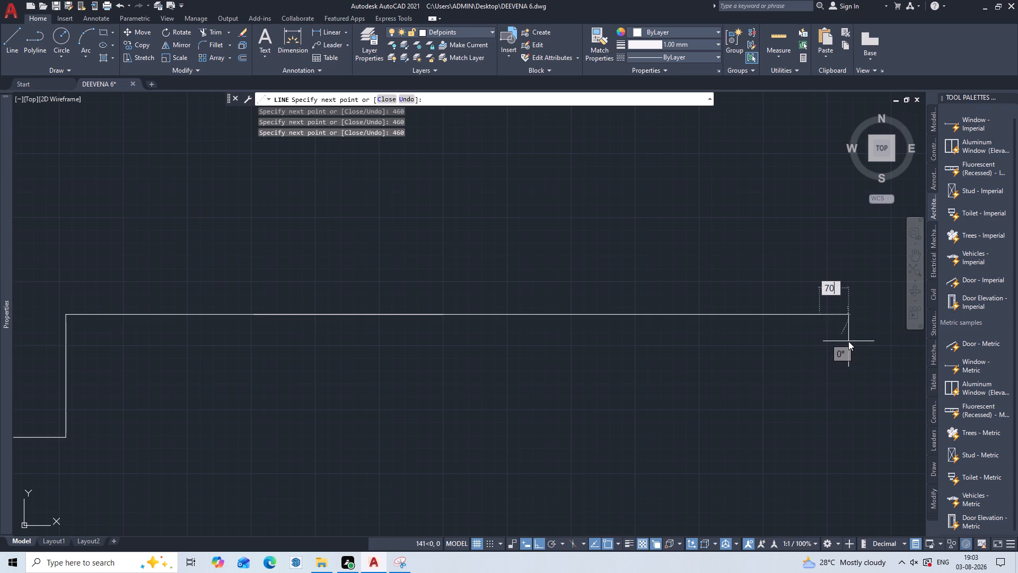
key("Return")
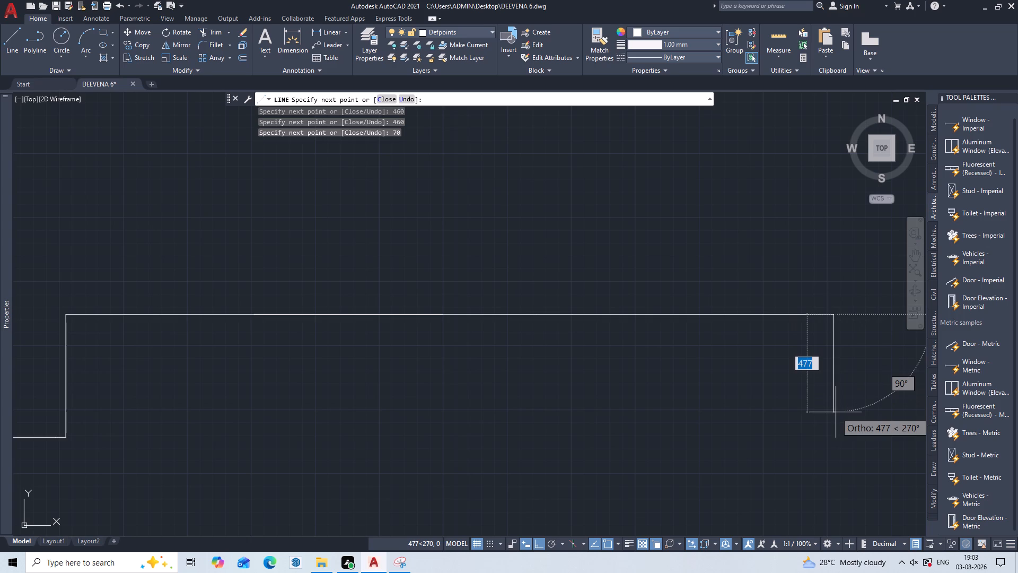
From the top line's east end, draw 600 south, 70 west and 600 north to form a narrow strip.
type("600")
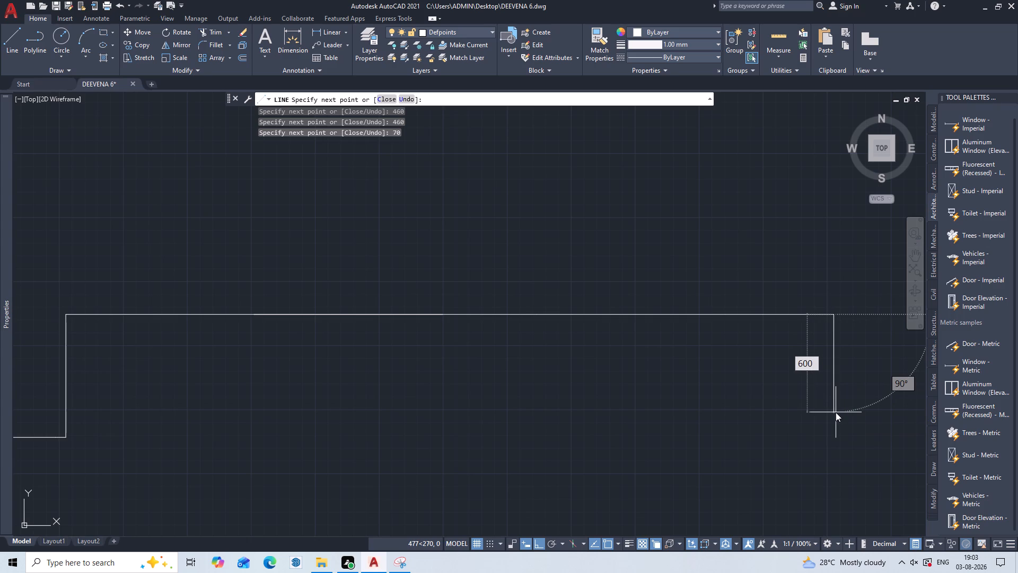
key("Return")
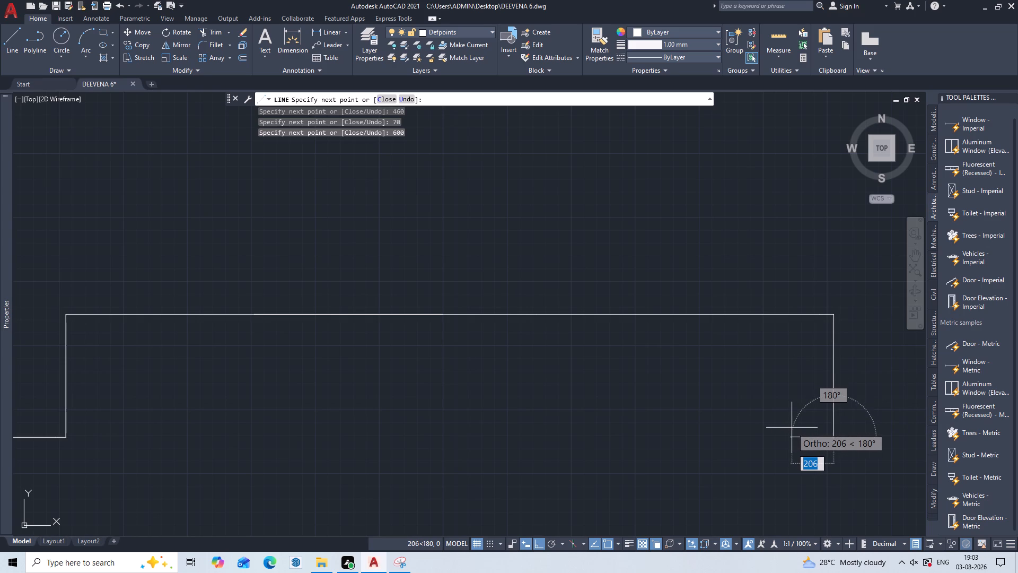
type("70")
key("Return")
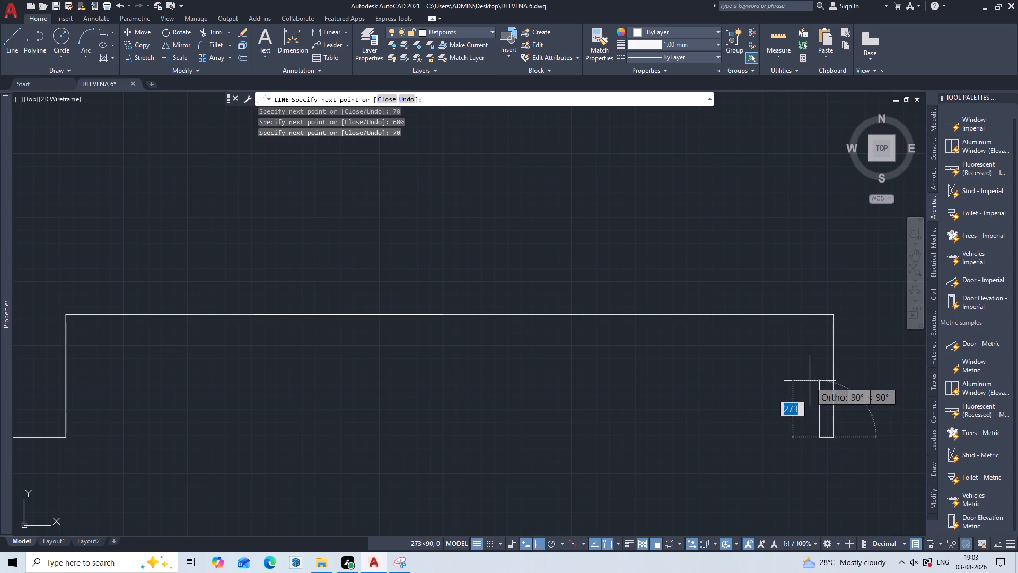
type("600")
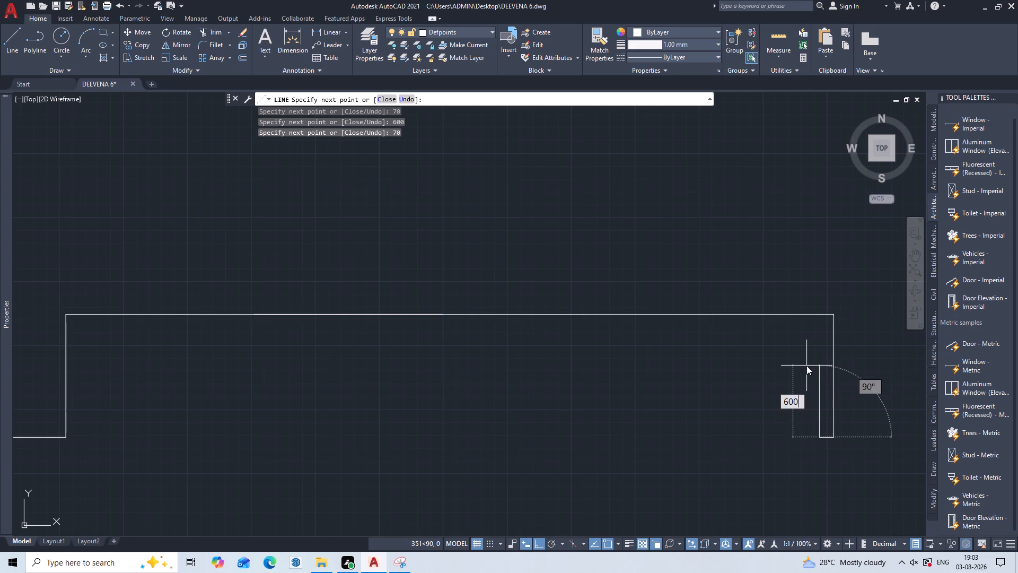
key("Return")
key("Escape")
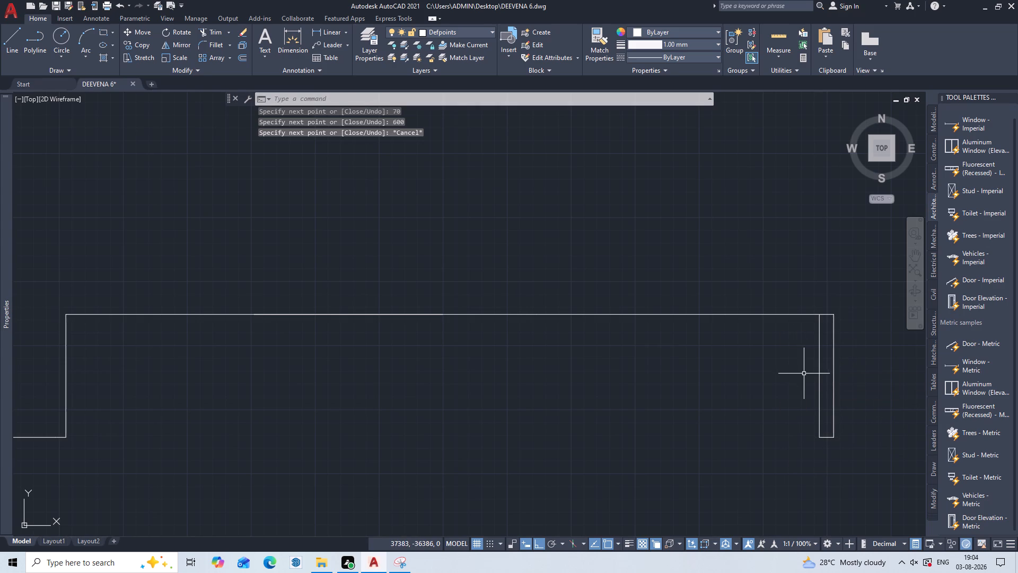
Start a new line at the narrow strip's lower east corner and draw a 230 segment east.
key("l")
key("Return")
middle_click_drag(816, 410, 720, 360)
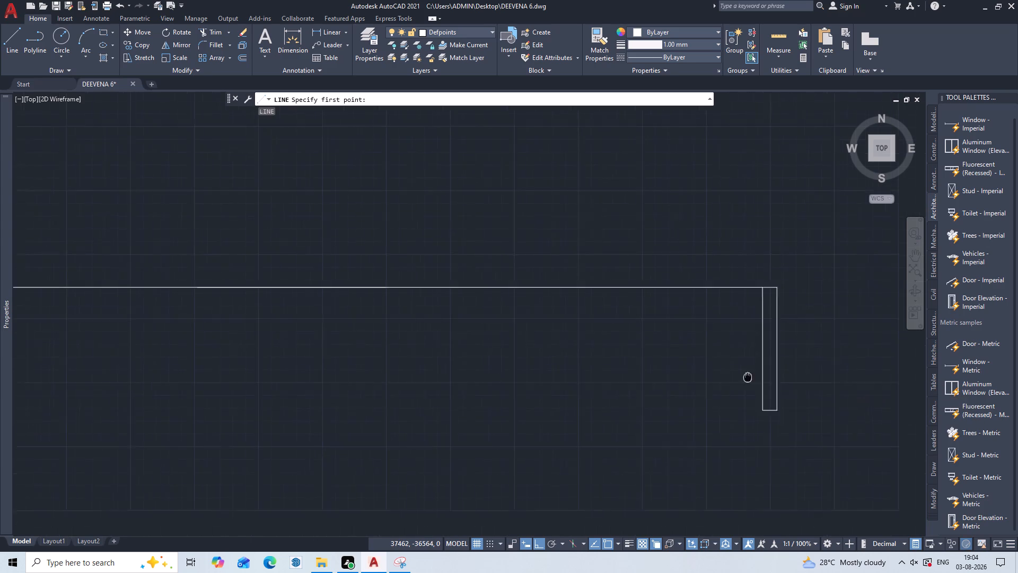
middle_click_drag(720, 360, 651, 324)
left_click(667, 351)
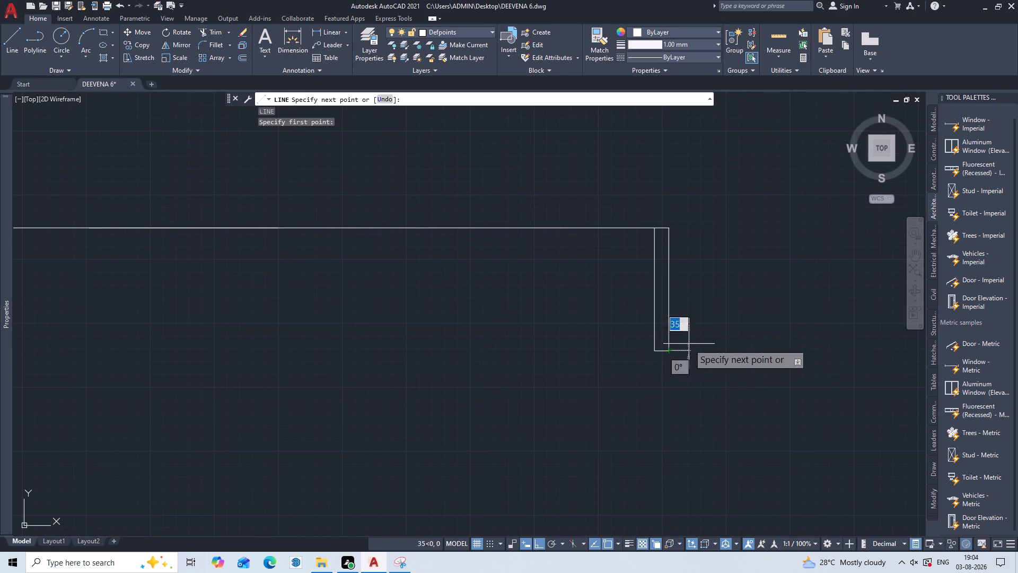
type("230")
key("Return")
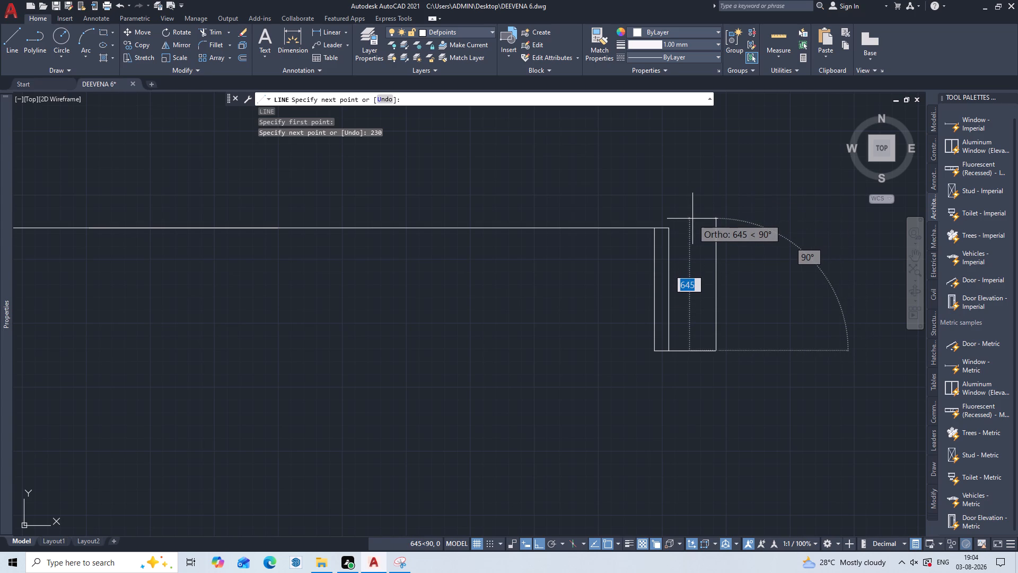
Continue the line north with a 600 segment and a further 230 segment to form the outer east edge.
key("6")
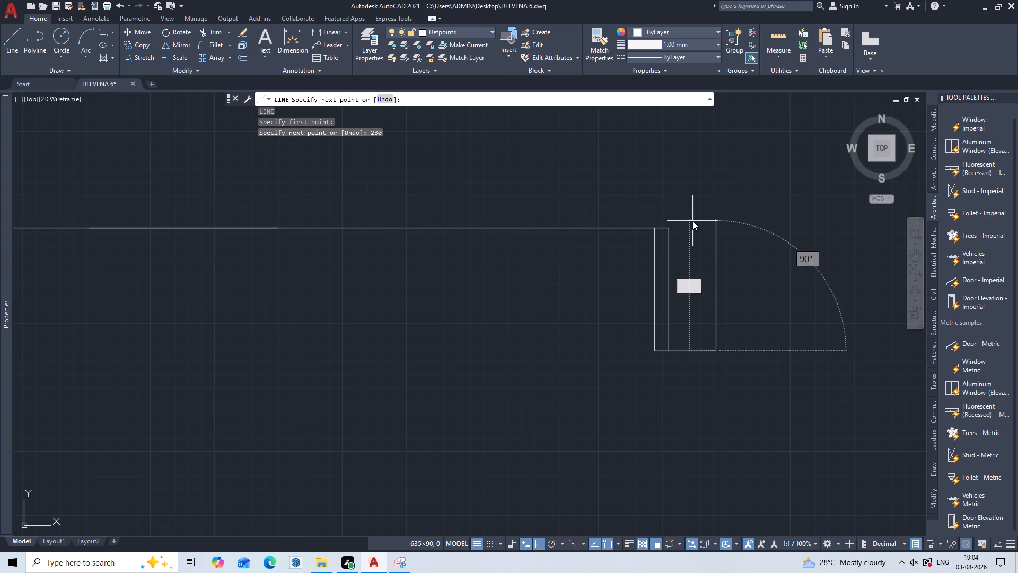
type("00")
key("Return")
type("230")
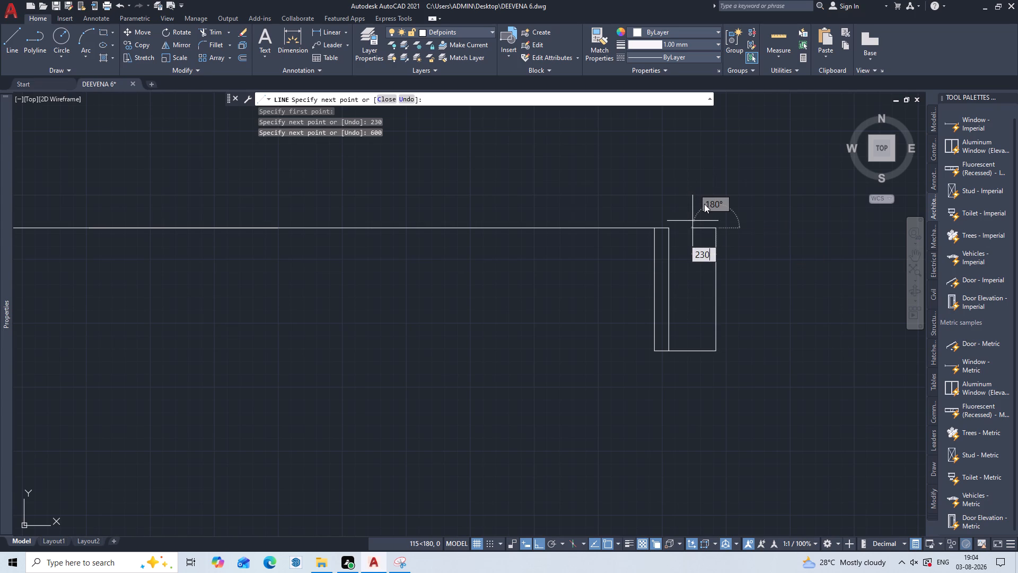
key("Escape")
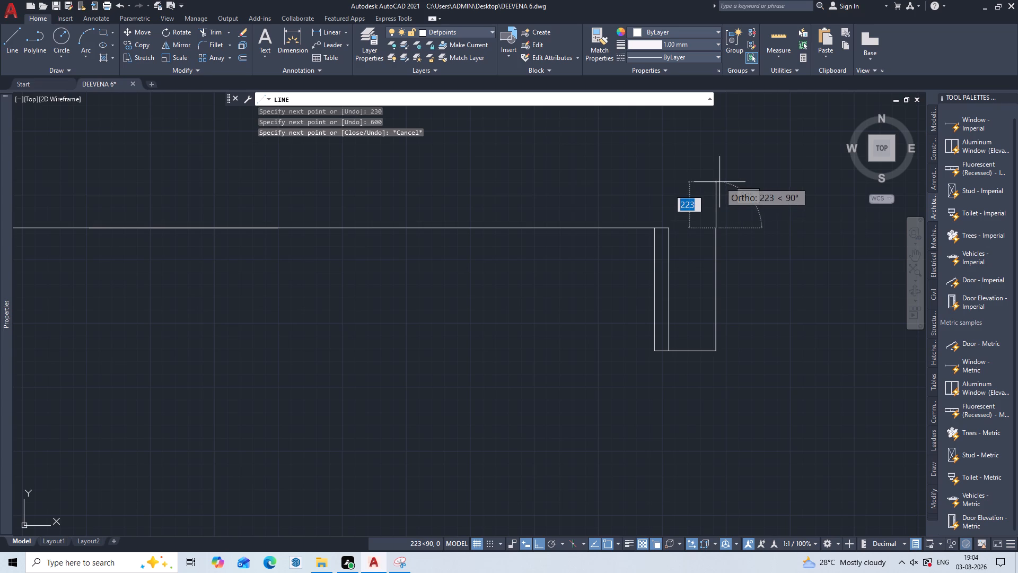
type("23")
key("0")
key("Return")
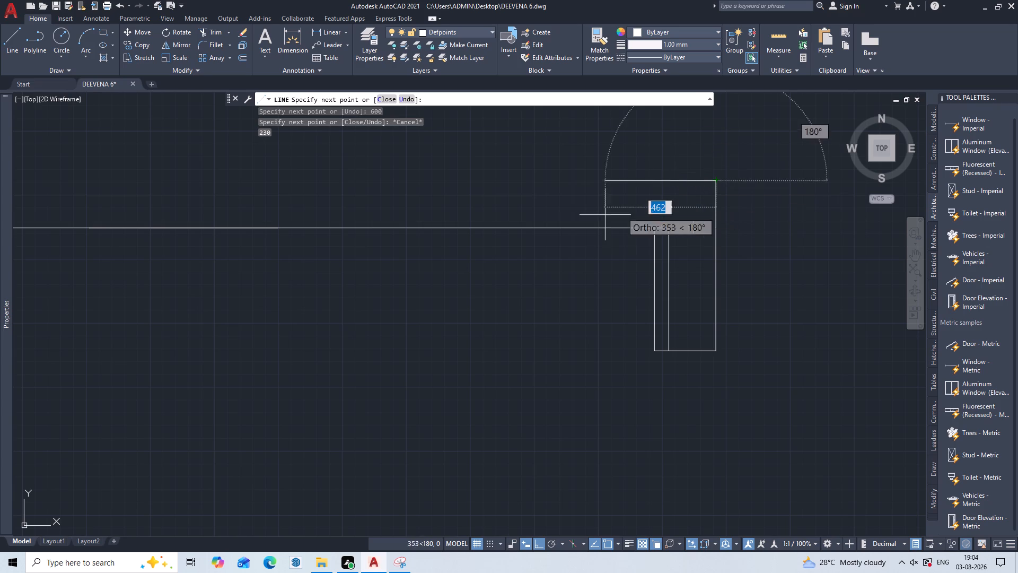
middle_click_drag(510, 208, 620, 185)
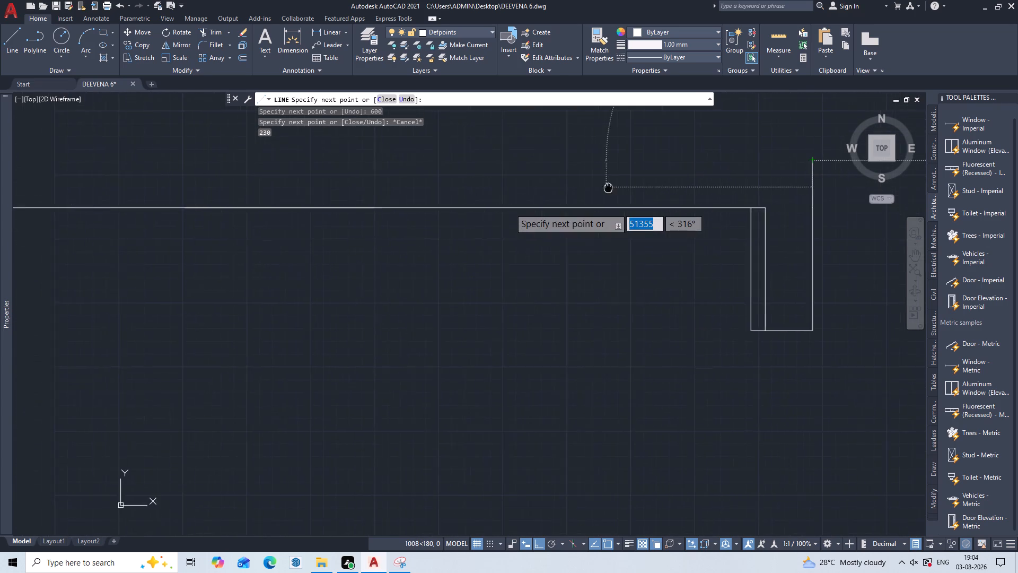
middle_click_drag(620, 185, 651, 185)
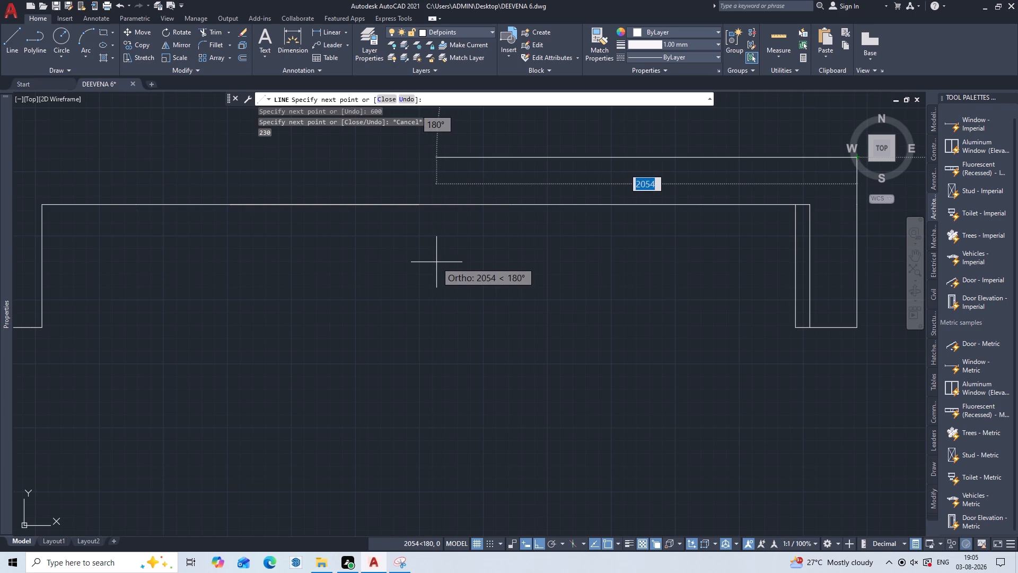
middle_click_drag(436, 262, 461, 306)
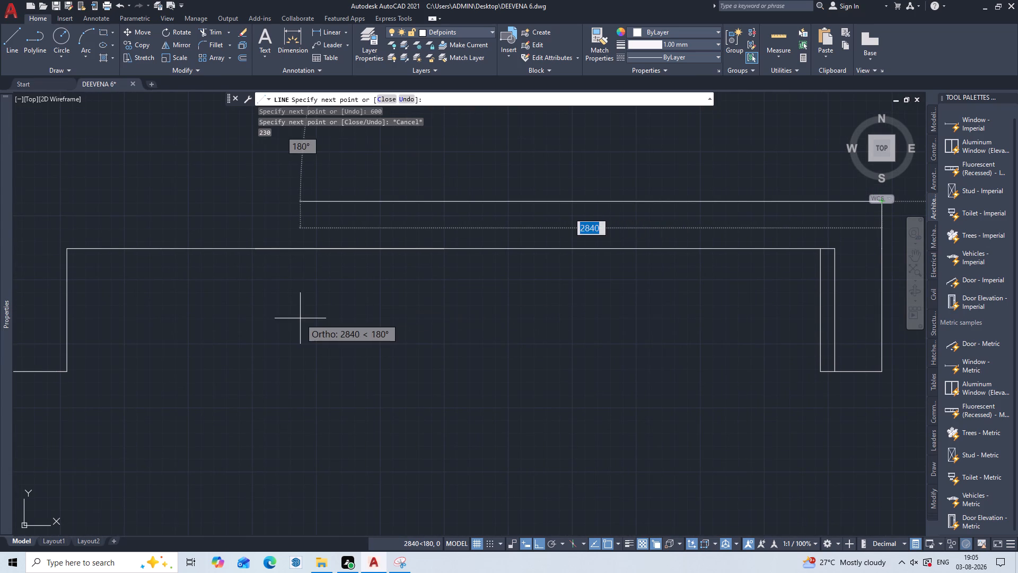
scroll(300, 318, "down", 1)
middle_click_drag(300, 318, 480, 286)
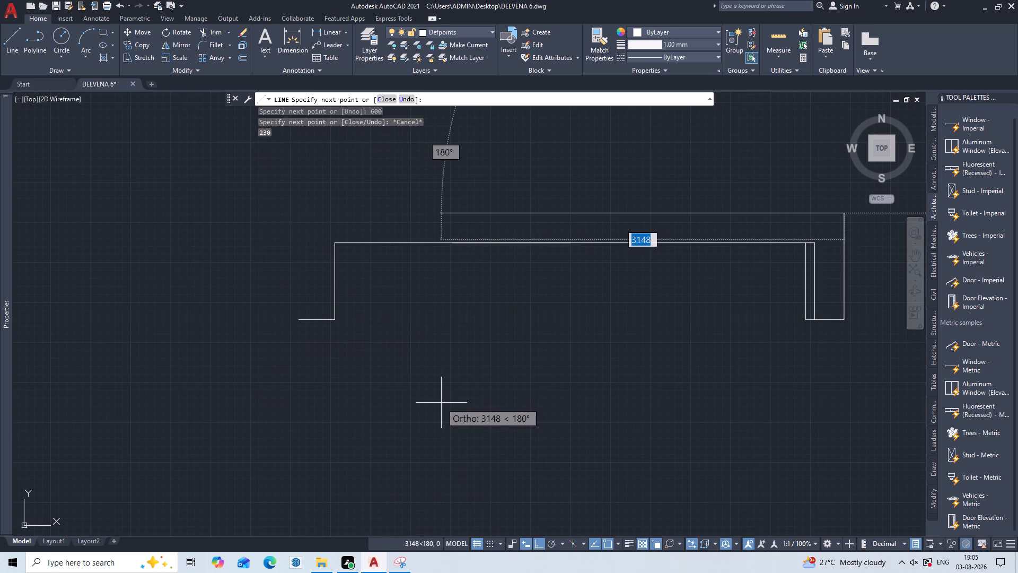
key("Escape")
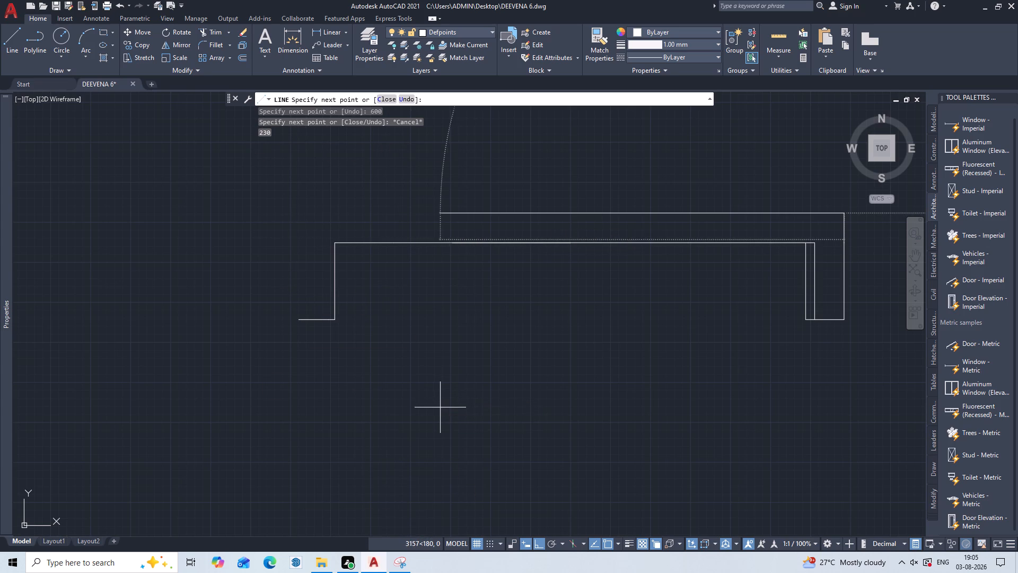
Draw the outer west edge from the open west end of the lower segment: 600 north, plus another 230 north.
key("l")
key("Return")
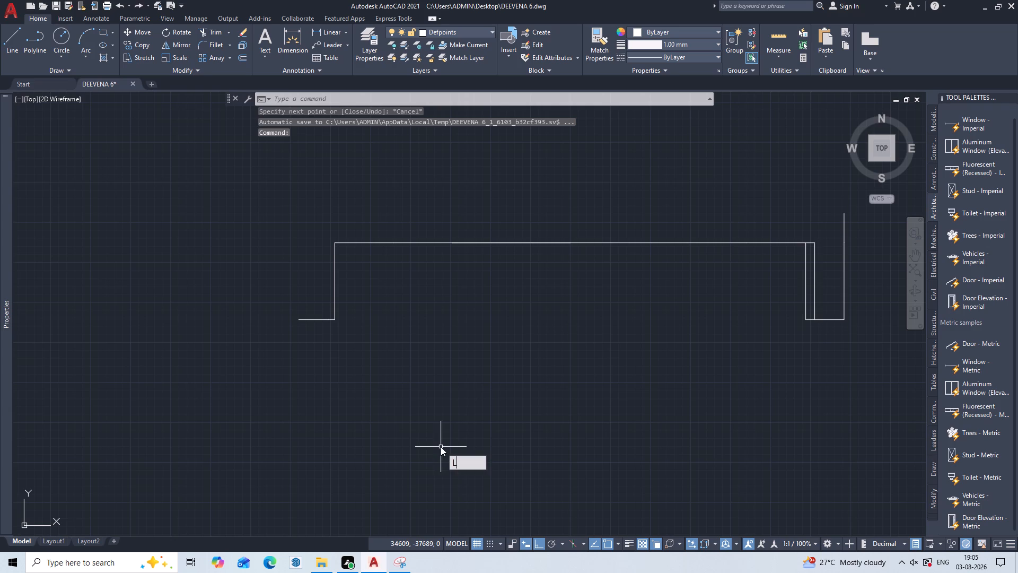
middle_click_drag(325, 378, 344, 404)
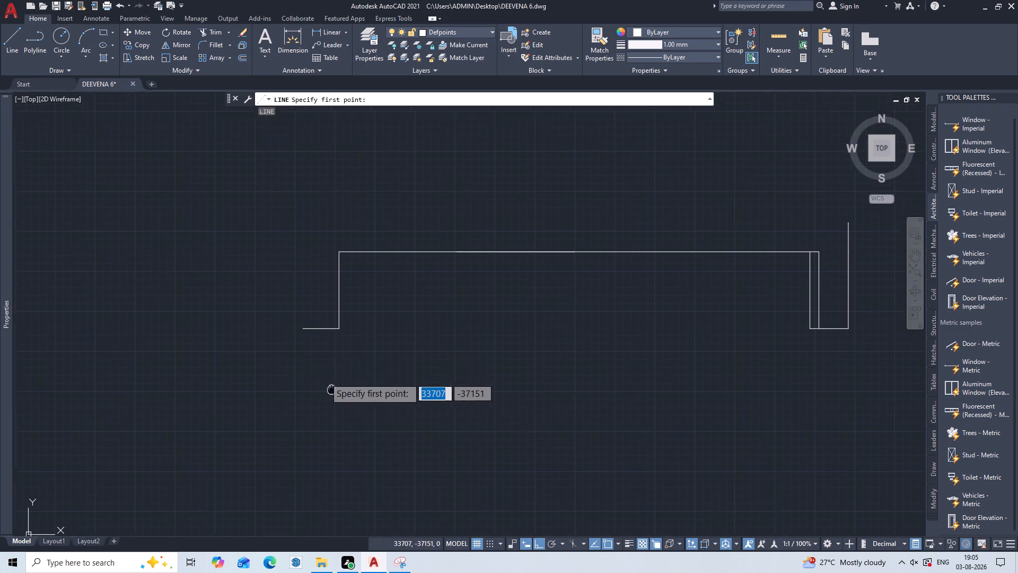
middle_click_drag(344, 404, 400, 439)
scroll(378, 392, "up", 3)
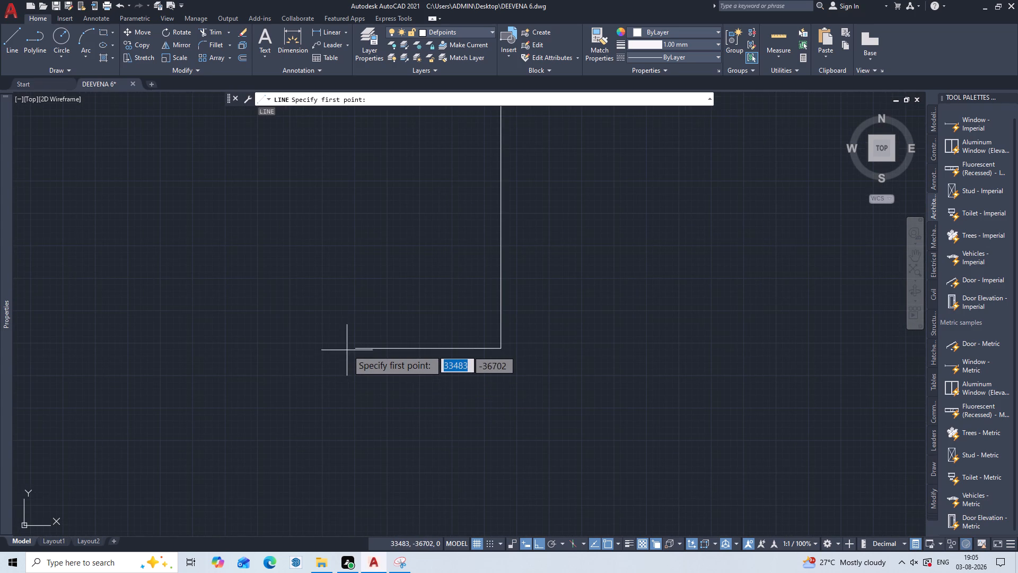
left_click(353, 349)
middle_click_drag(406, 253, 448, 415)
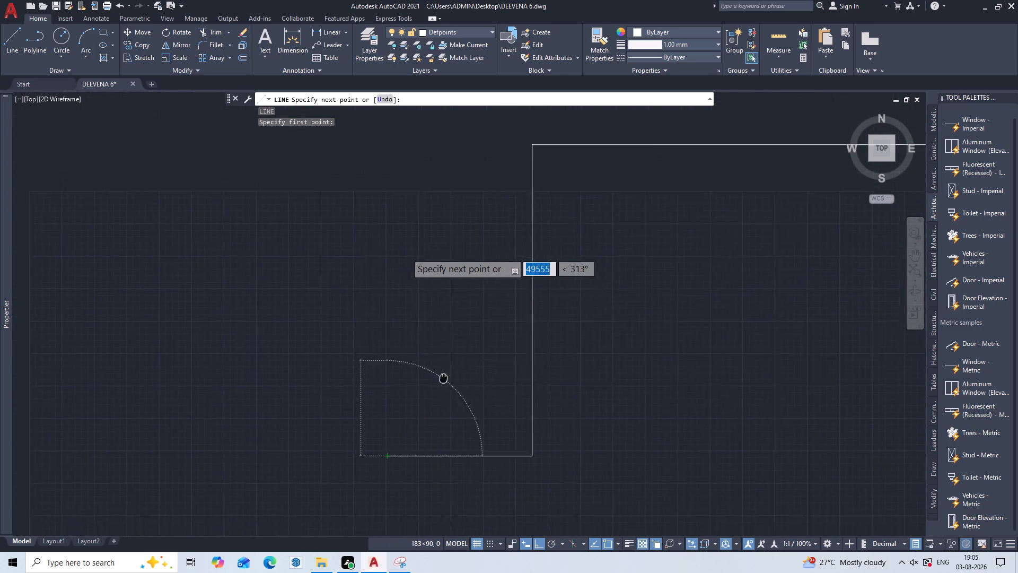
middle_click_drag(448, 415, 469, 531)
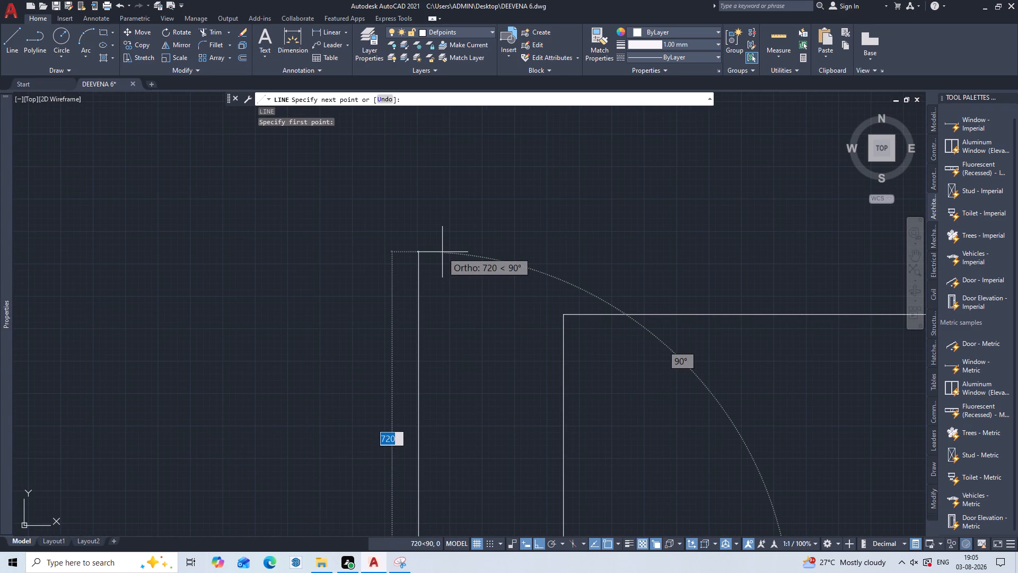
type("600")
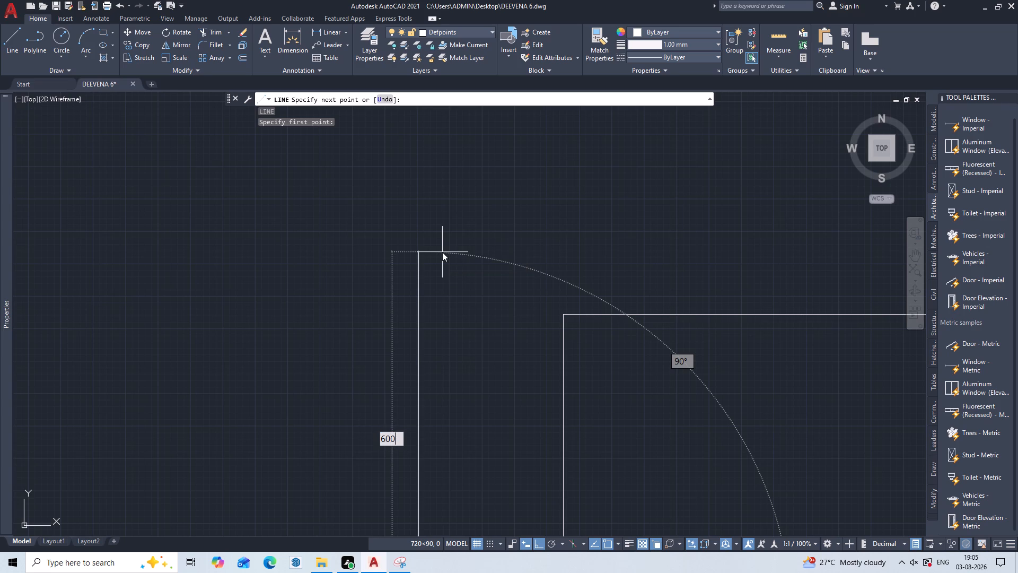
key("Return")
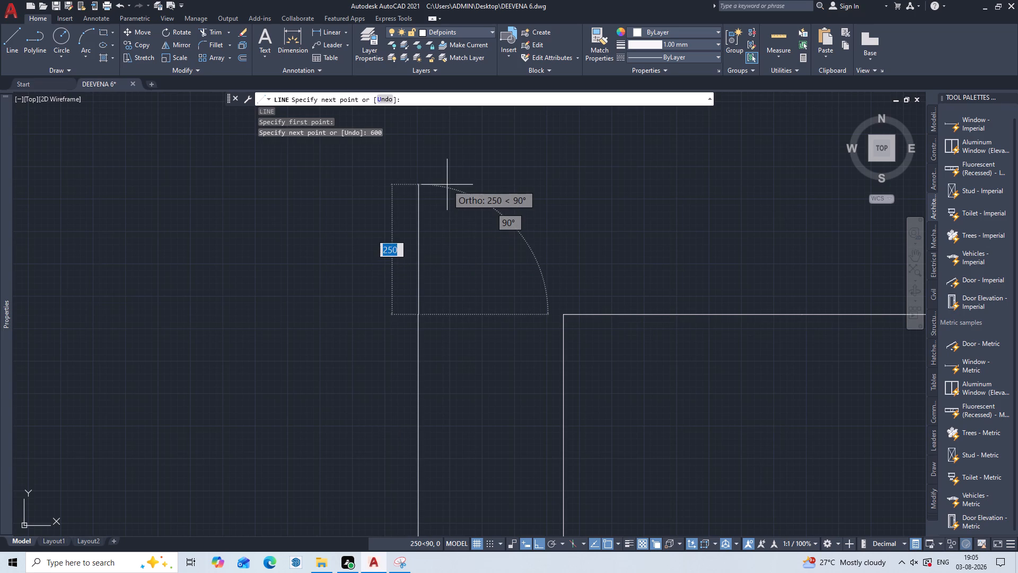
type("23")
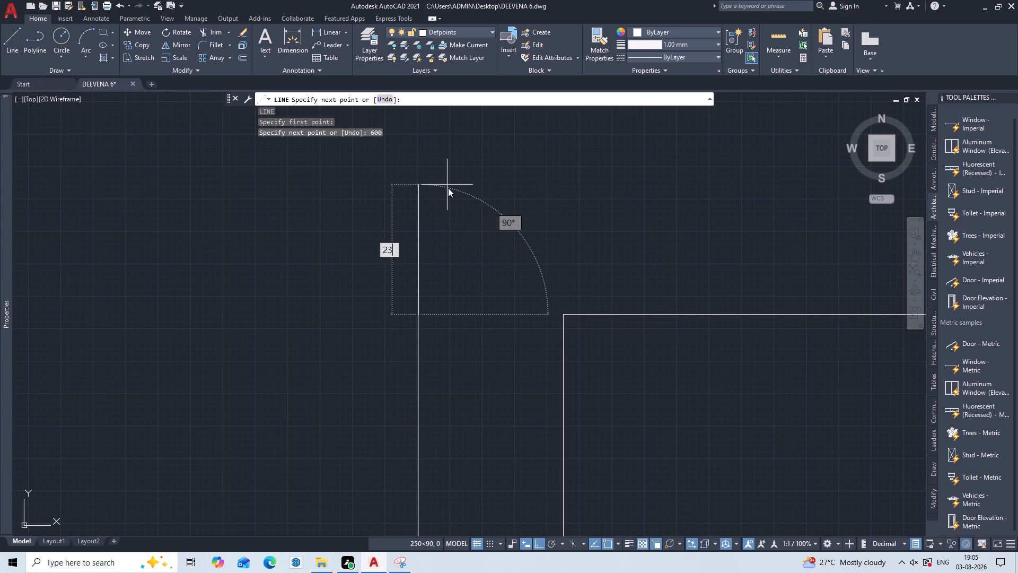
key("0")
key("Return")
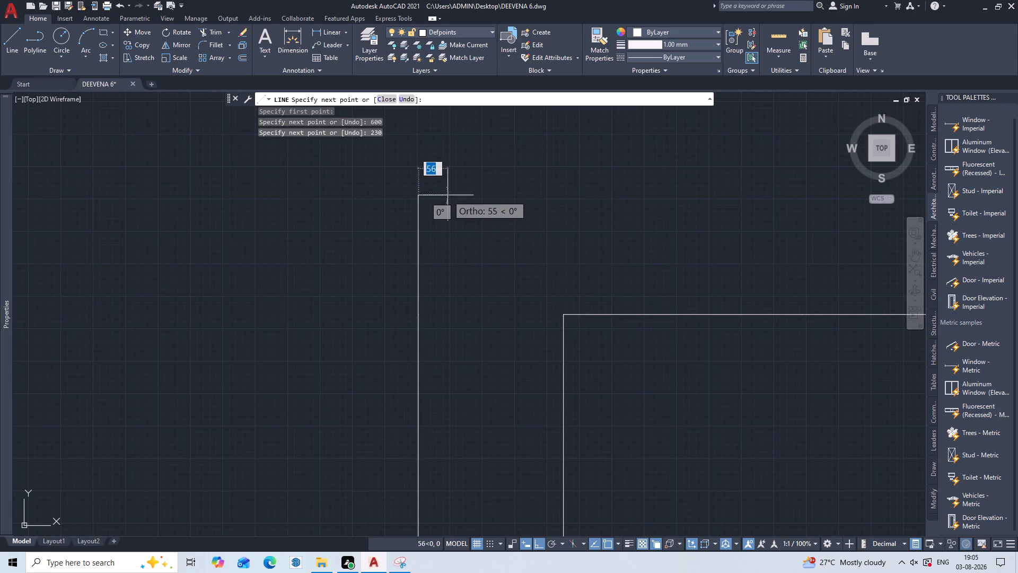
Run the outer top line east from the west edge's upper end to the top of the outer east edge.
scroll(663, 187, "down", 2)
middle_click_drag(663, 187, 612, 201)
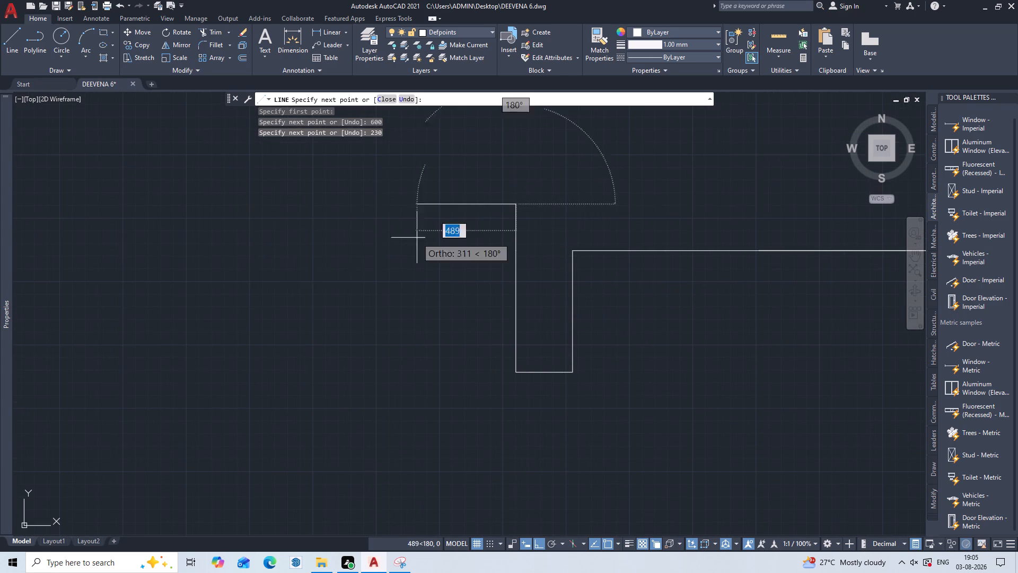
middle_click_drag(633, 189, 212, 261)
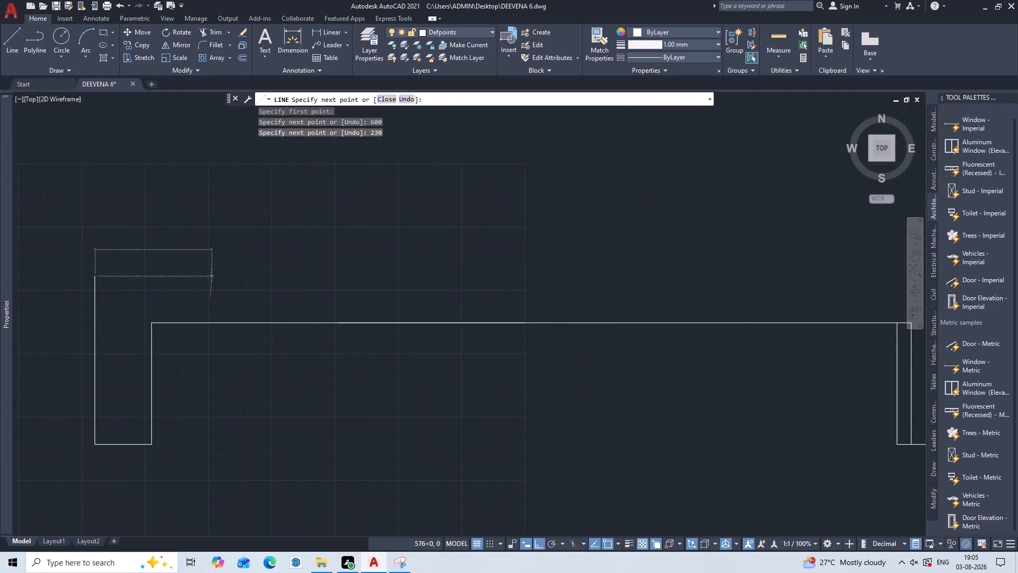
middle_click_drag(813, 266, 381, 348)
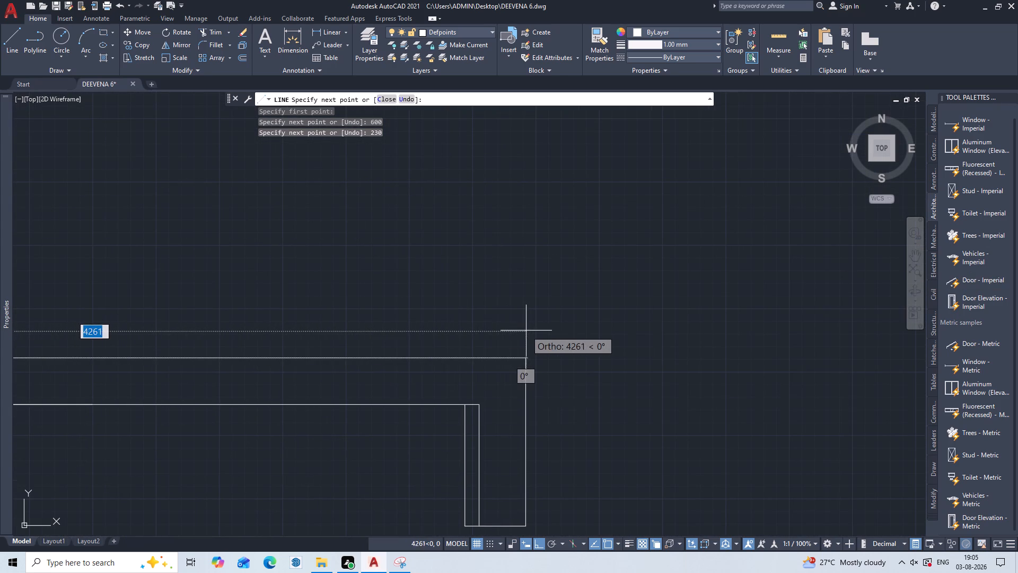
left_click(528, 359)
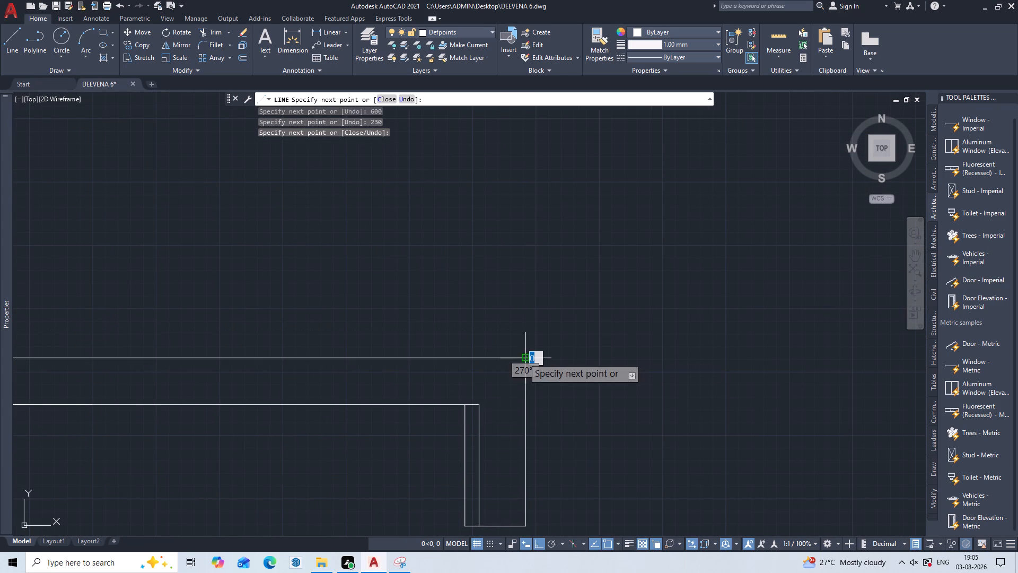
key("Escape")
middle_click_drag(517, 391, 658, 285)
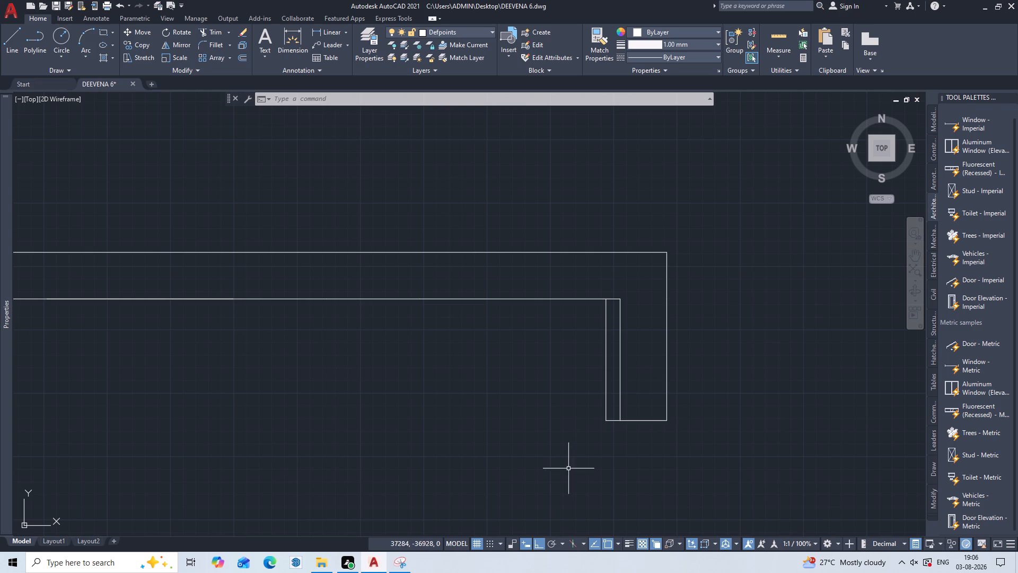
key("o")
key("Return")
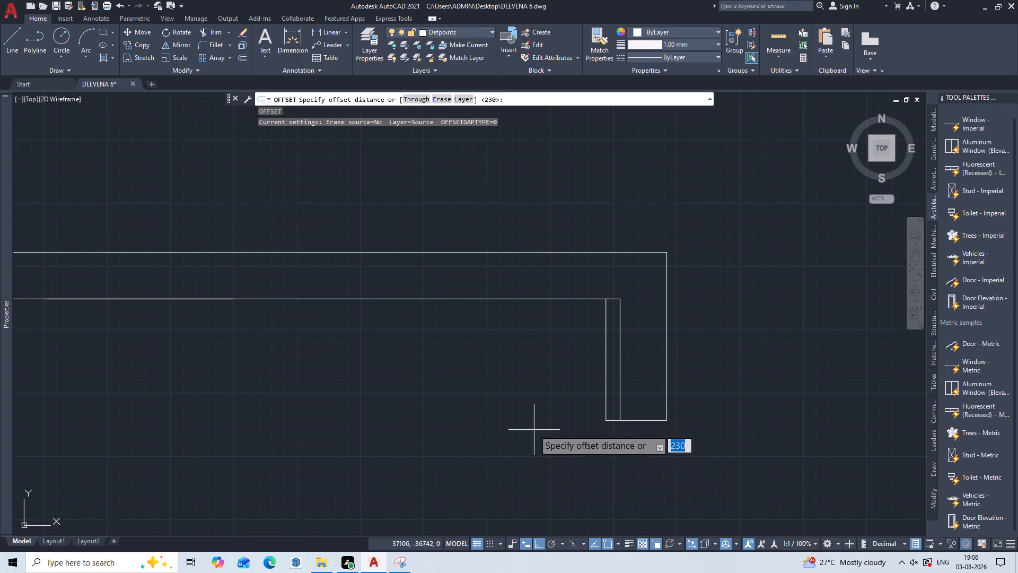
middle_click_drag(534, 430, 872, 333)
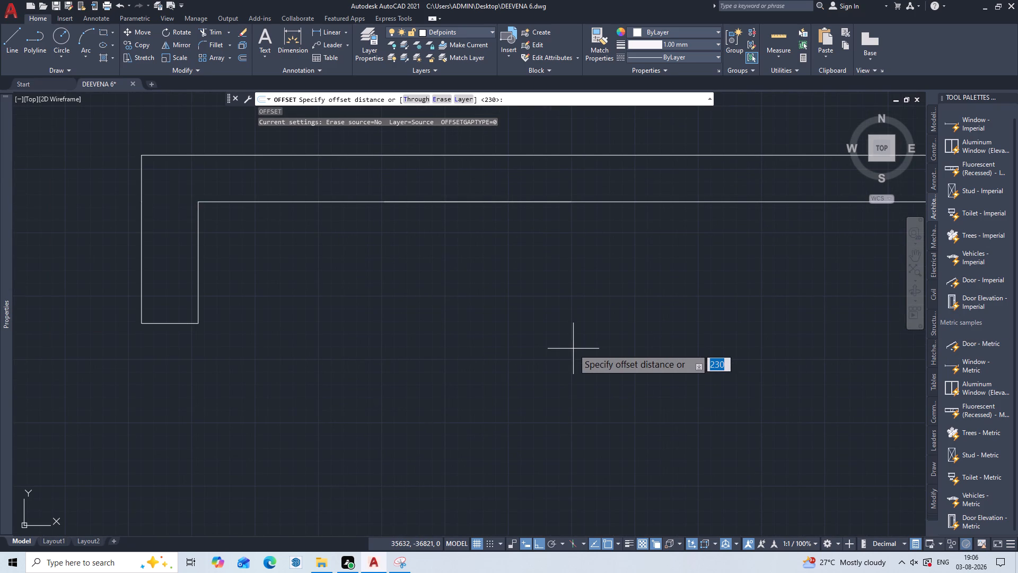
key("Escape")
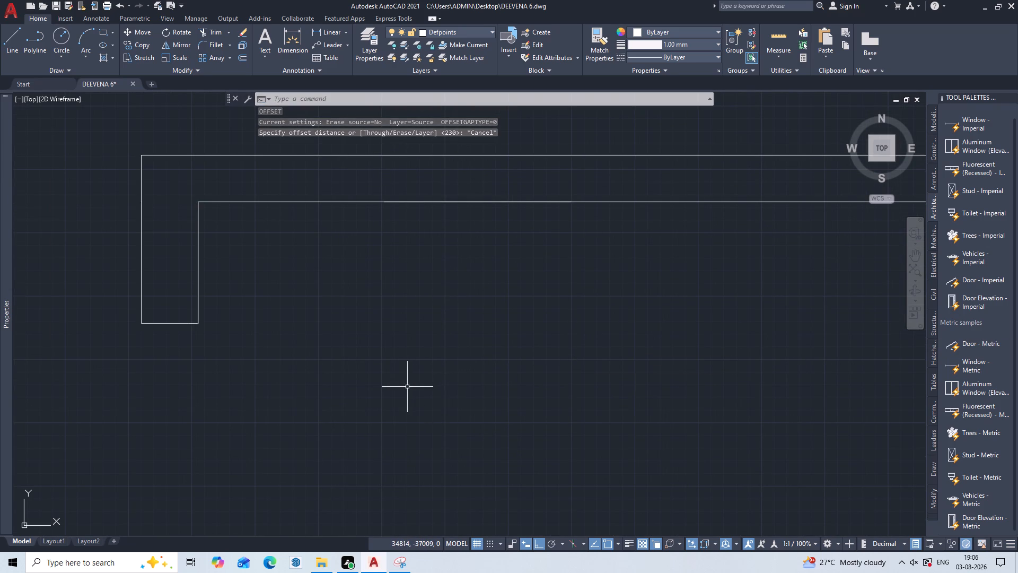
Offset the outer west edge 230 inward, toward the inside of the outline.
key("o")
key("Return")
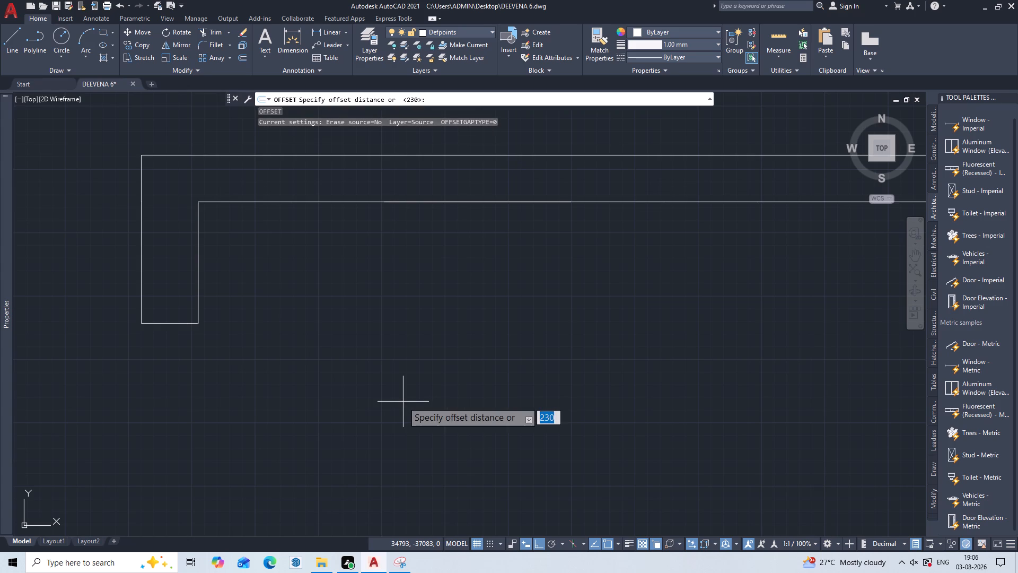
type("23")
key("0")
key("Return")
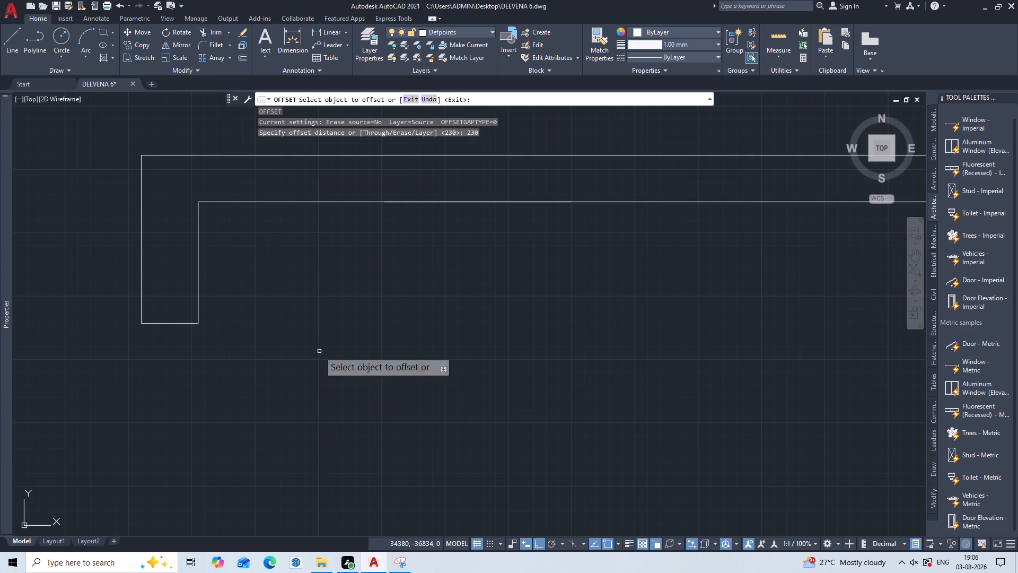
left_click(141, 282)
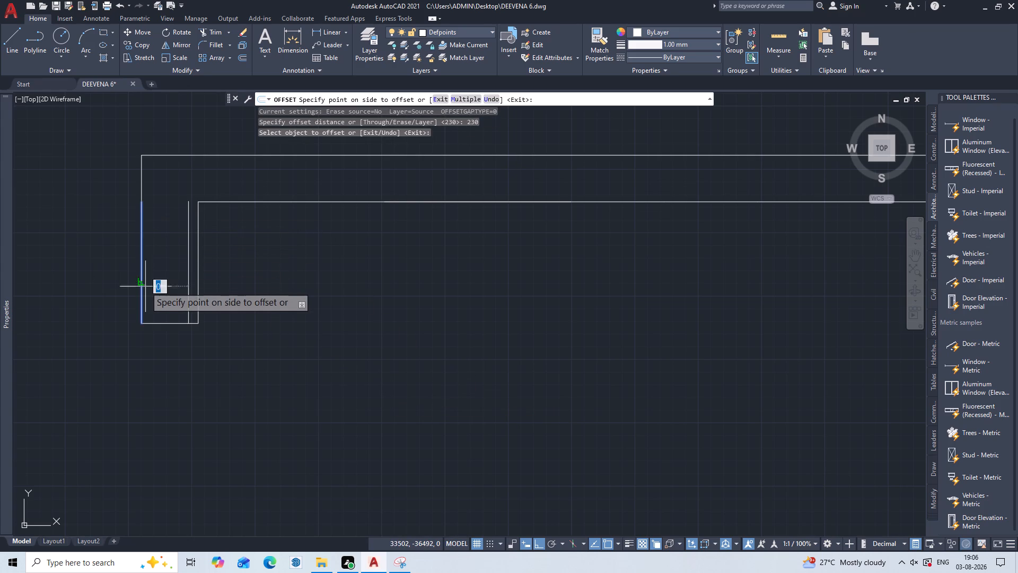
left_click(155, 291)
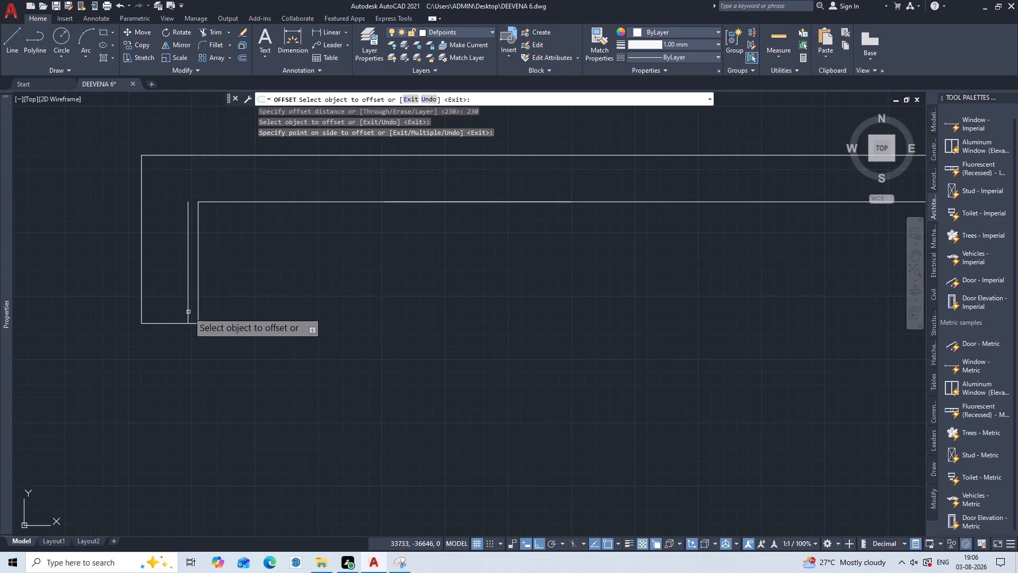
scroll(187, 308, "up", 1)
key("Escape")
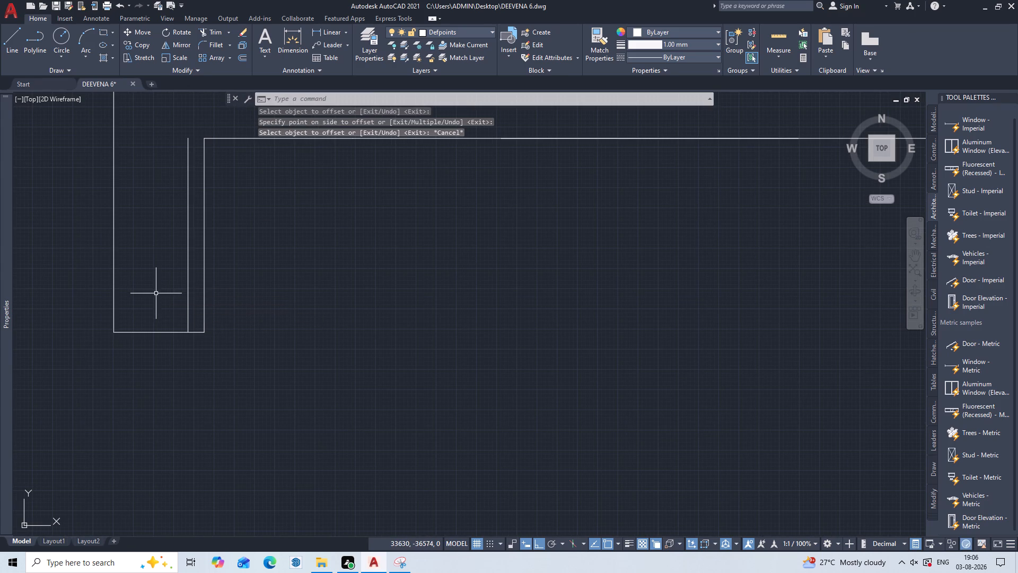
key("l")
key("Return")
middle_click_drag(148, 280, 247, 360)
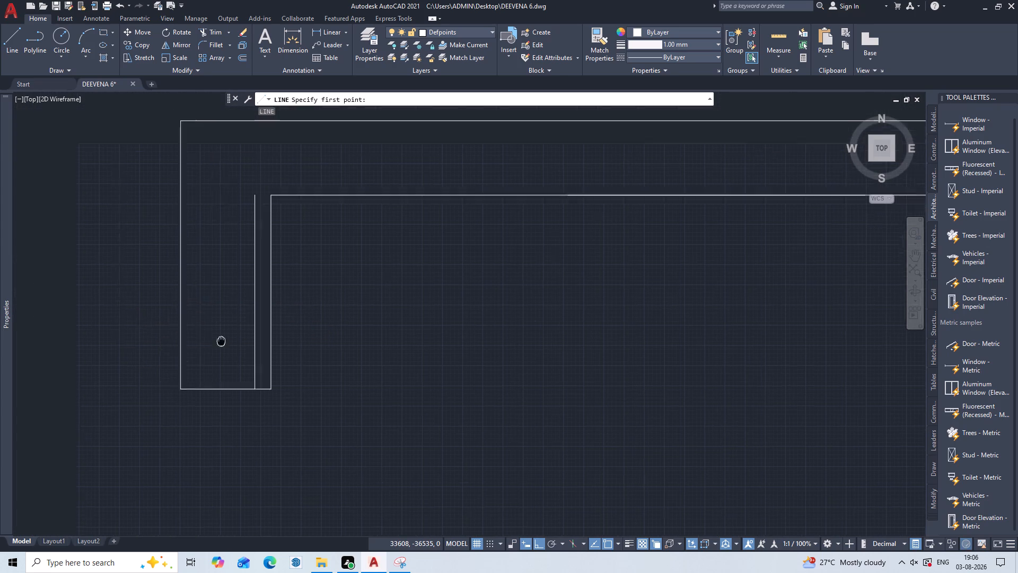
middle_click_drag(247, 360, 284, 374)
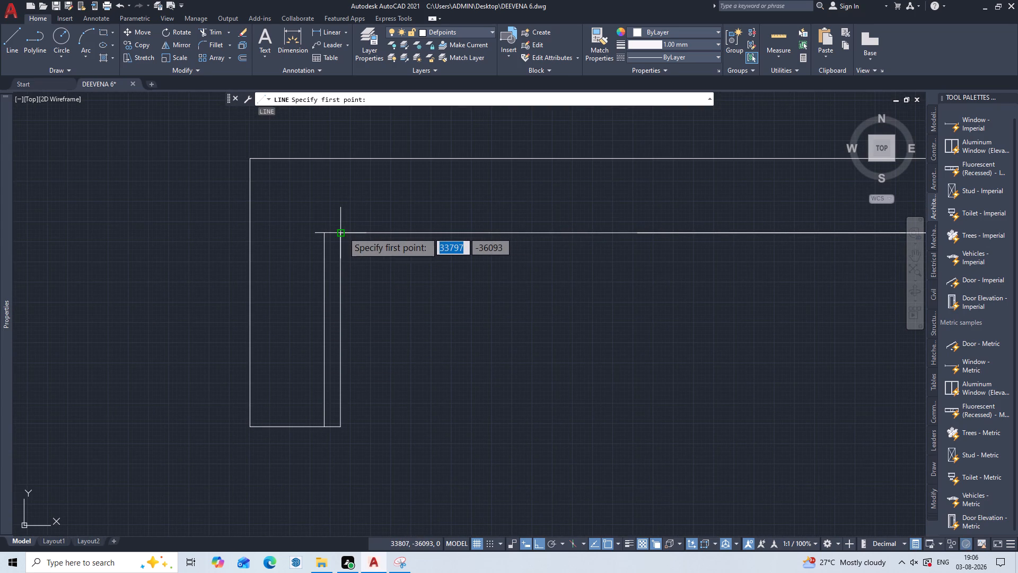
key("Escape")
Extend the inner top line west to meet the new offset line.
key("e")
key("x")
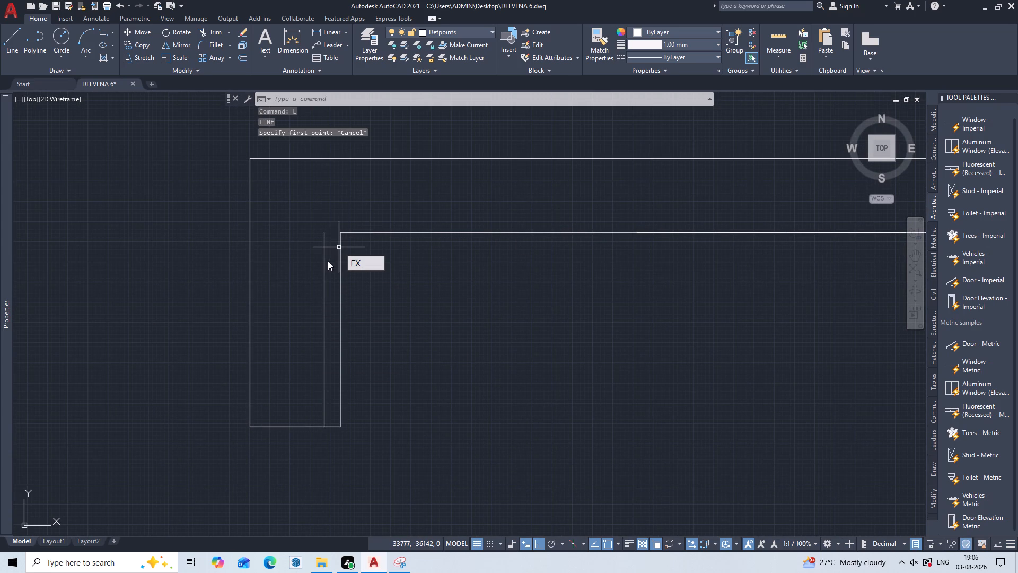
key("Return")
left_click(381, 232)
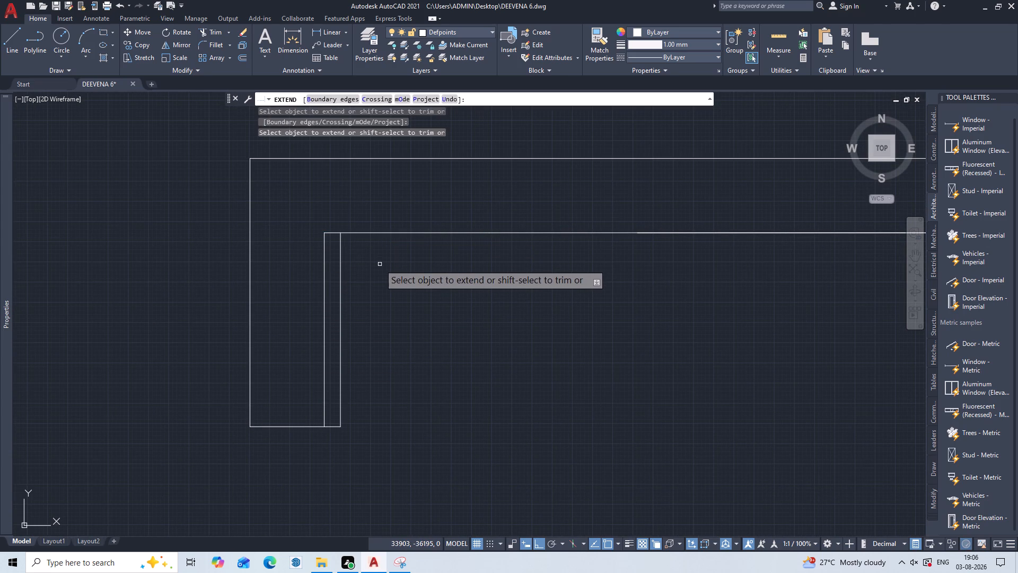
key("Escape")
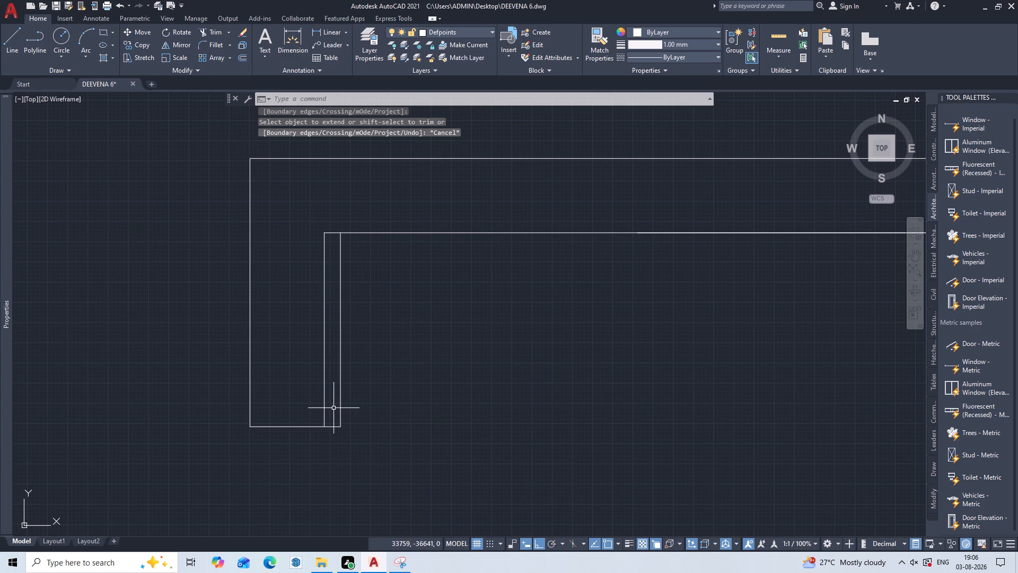
Measure the gap between the offset line and the inner west edge with a linear dimension, without placing it.
key("d")
type("LI")
key("Return")
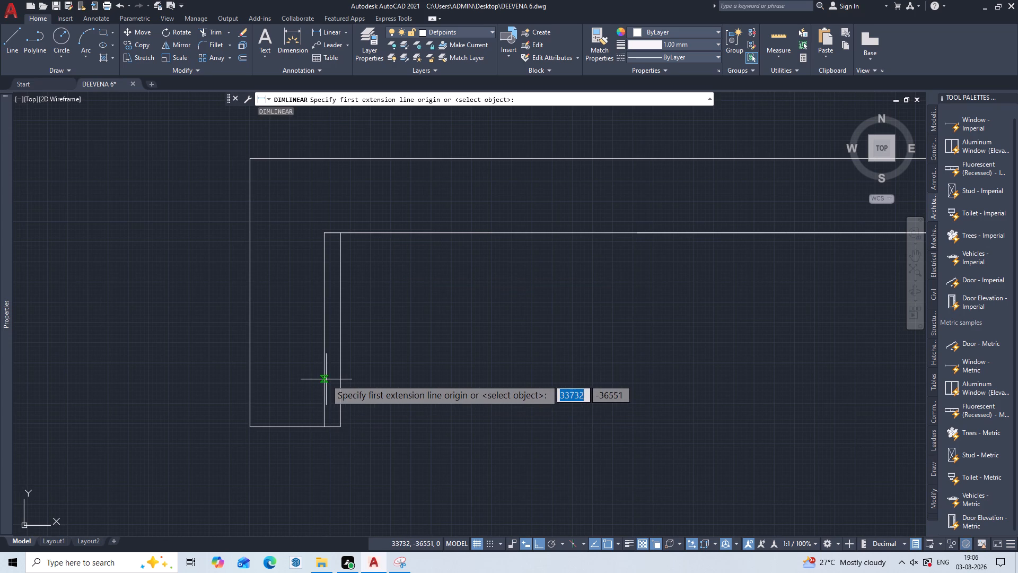
left_click(324, 387)
left_click(339, 397)
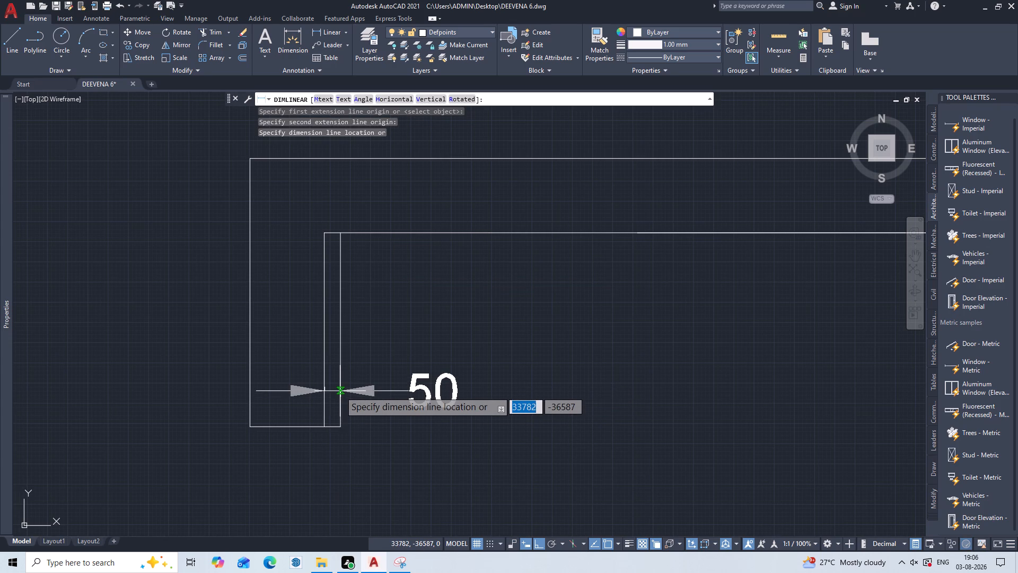
key("Escape")
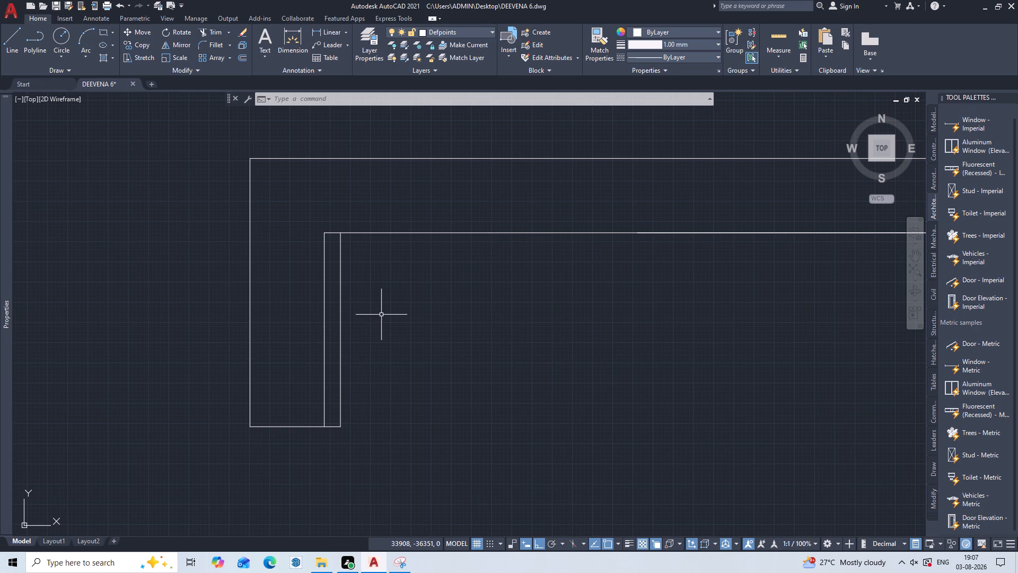
Erase the entire U-shaped outline, including both legs and the top lines.
middle_click_drag(381, 315, 422, 294)
scroll(424, 297, "down", 1)
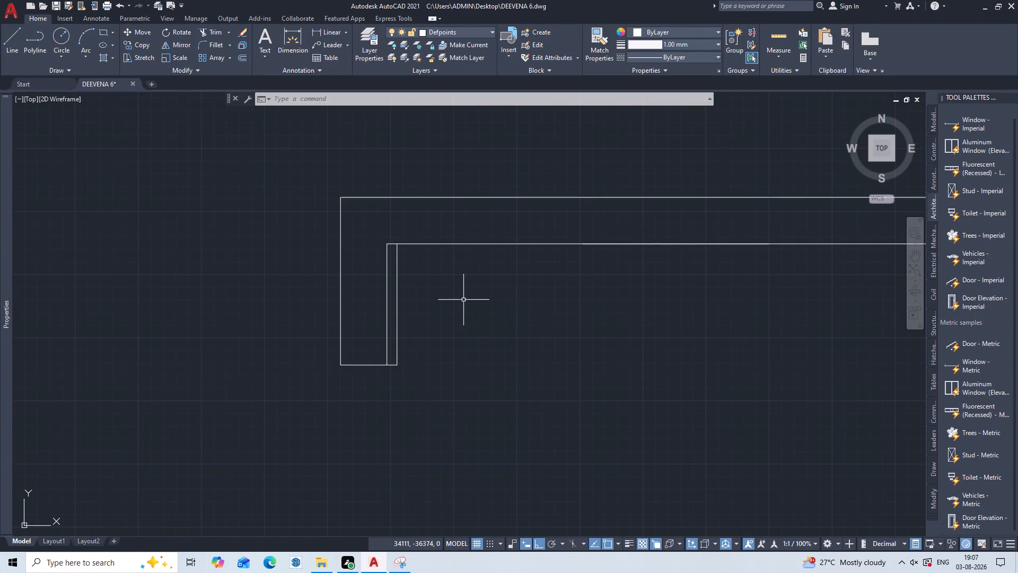
scroll(503, 265, "down", 1)
middle_click_drag(503, 265, 320, 335)
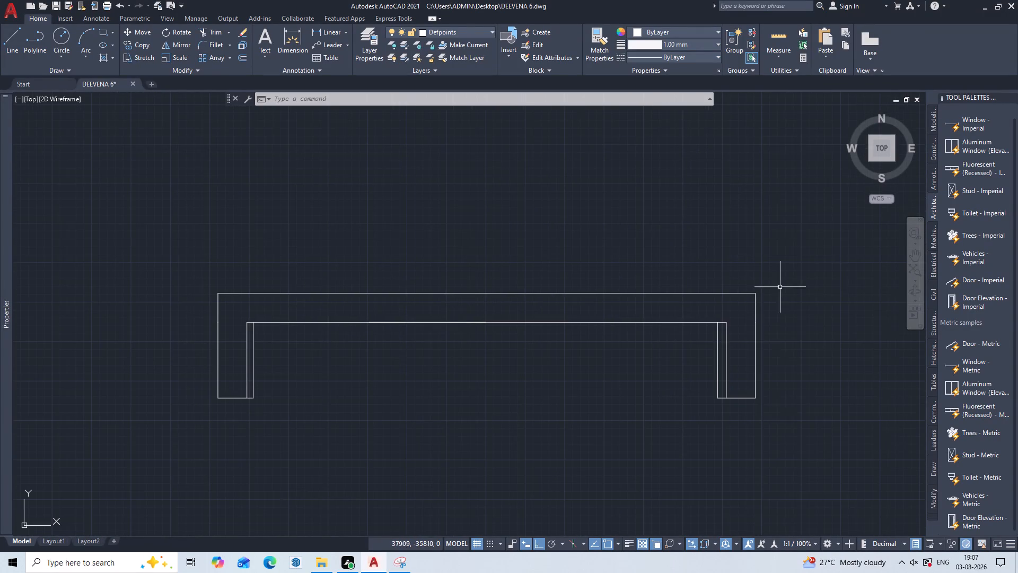
left_click_drag(791, 258, 788, 270)
left_click(173, 421)
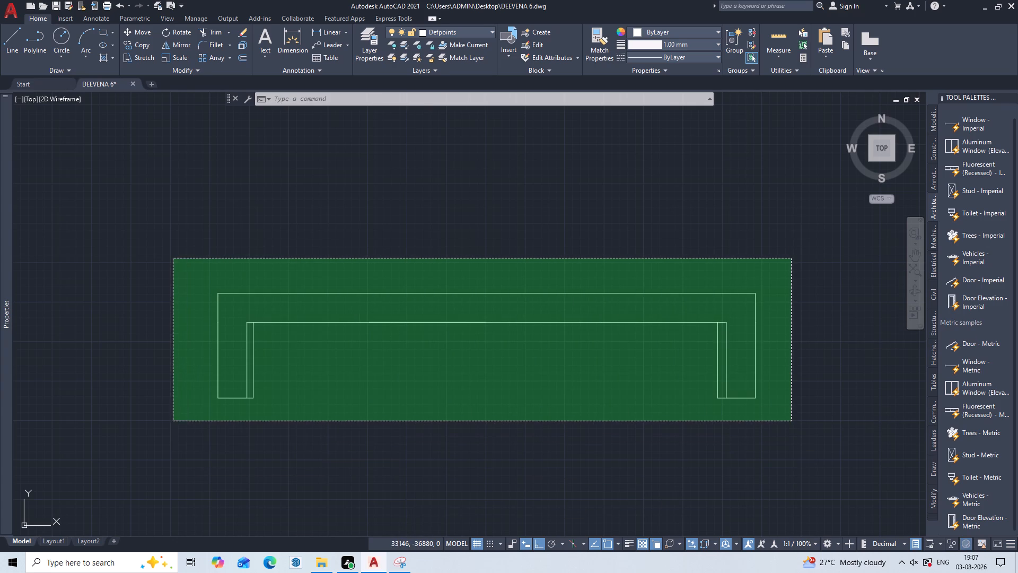
key("Delete")
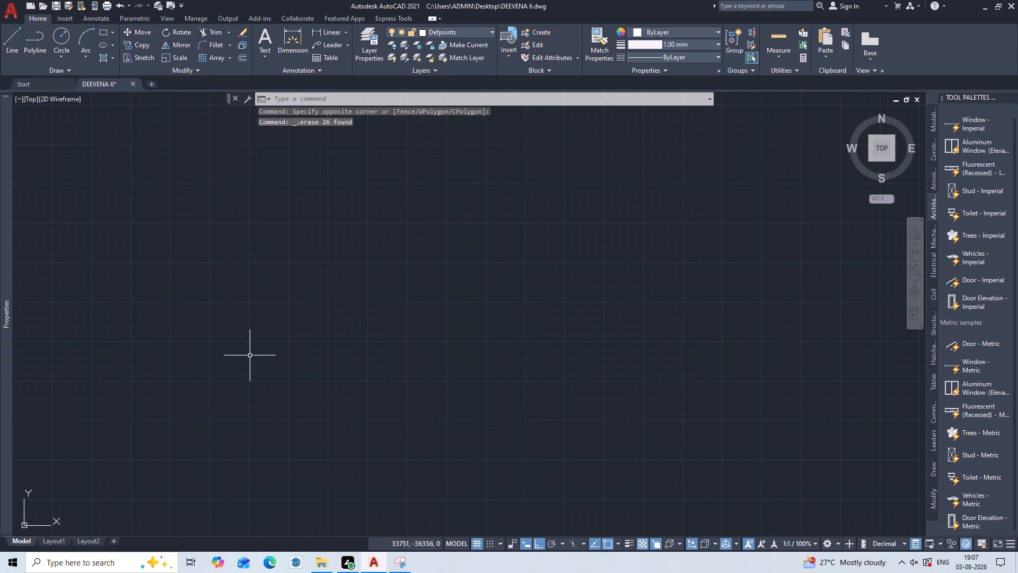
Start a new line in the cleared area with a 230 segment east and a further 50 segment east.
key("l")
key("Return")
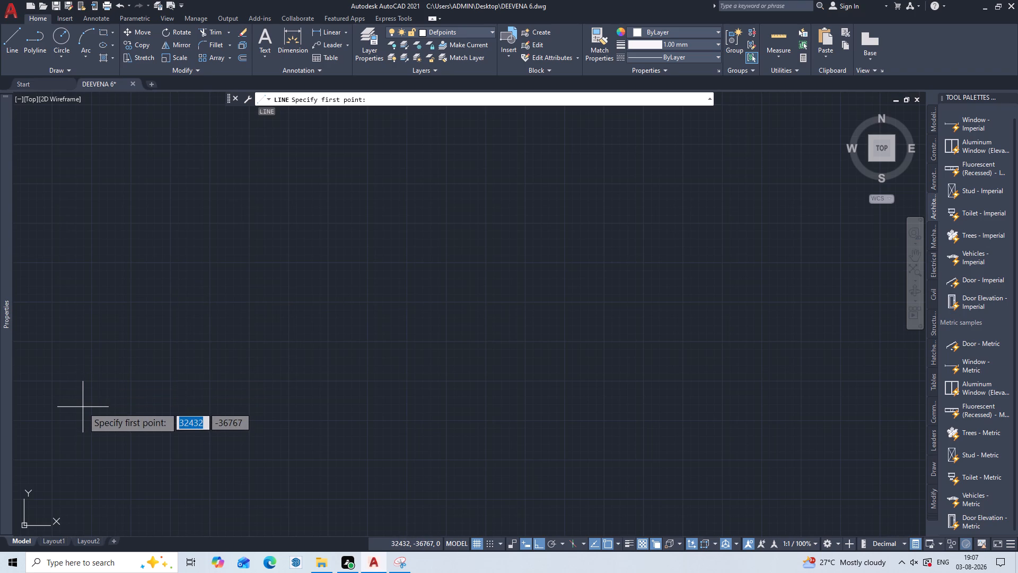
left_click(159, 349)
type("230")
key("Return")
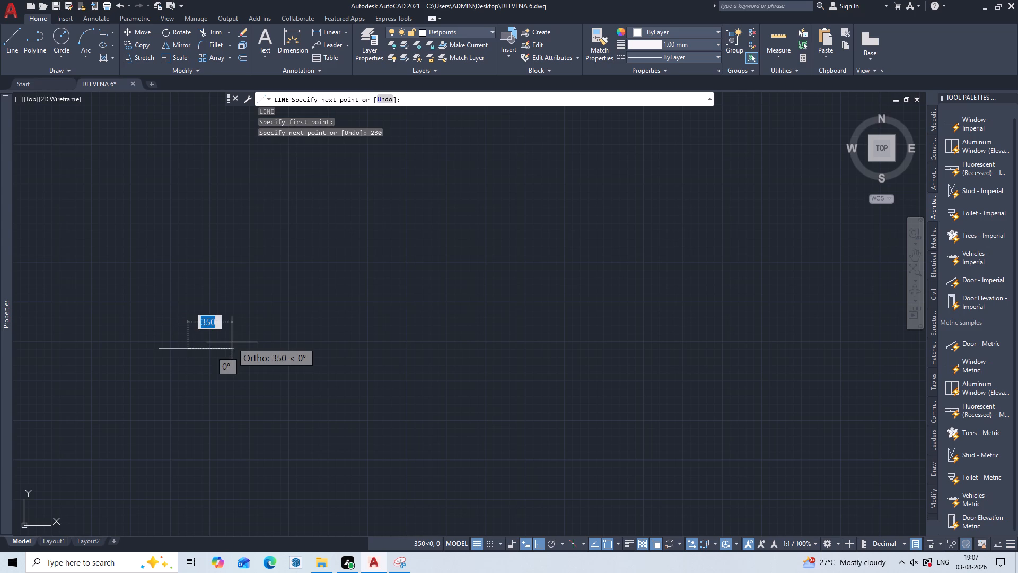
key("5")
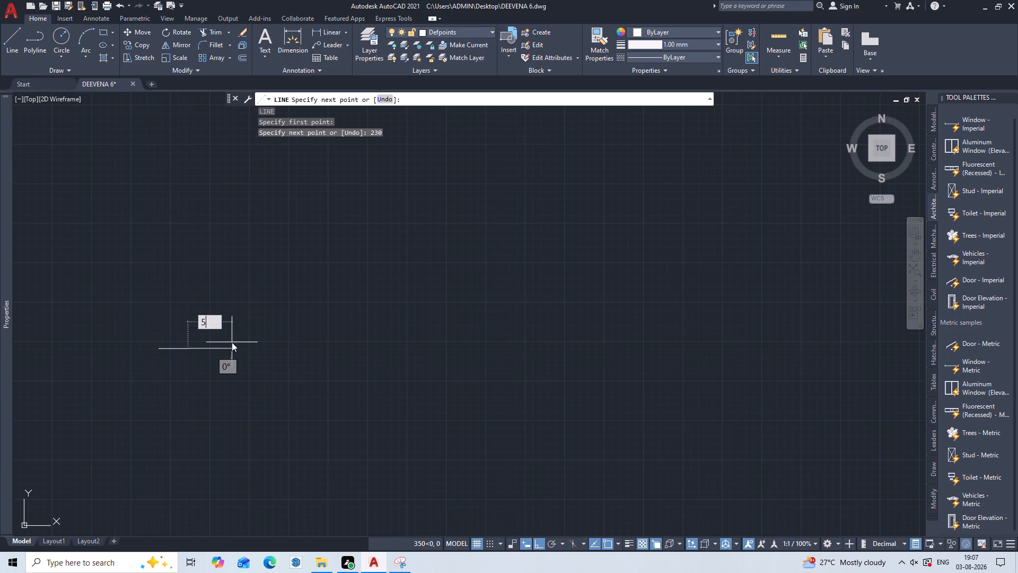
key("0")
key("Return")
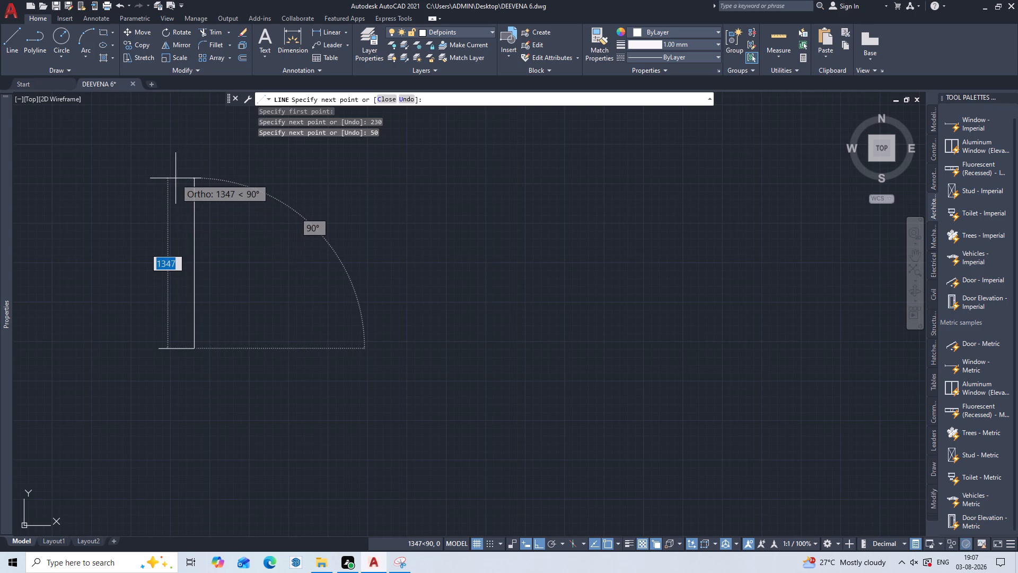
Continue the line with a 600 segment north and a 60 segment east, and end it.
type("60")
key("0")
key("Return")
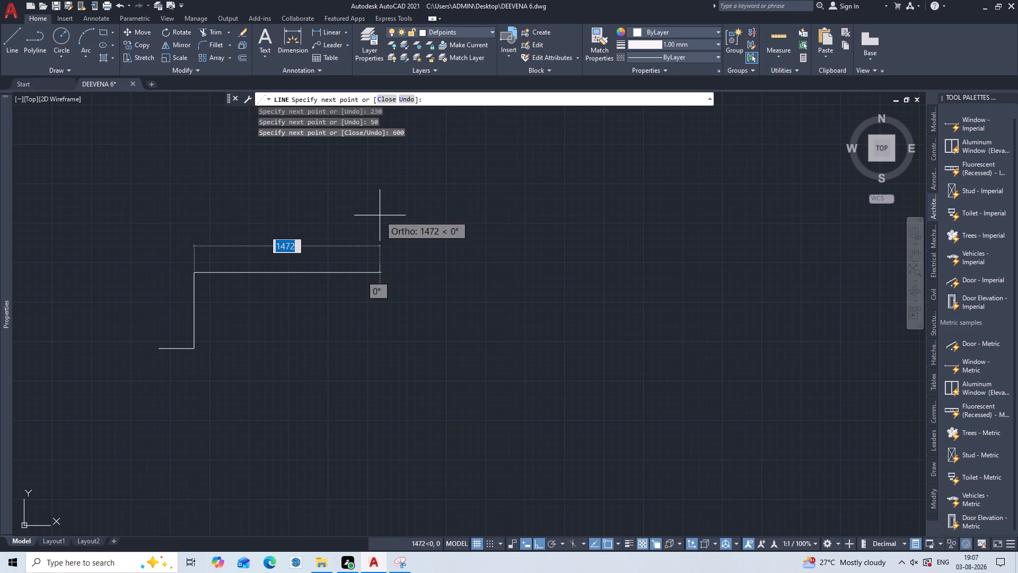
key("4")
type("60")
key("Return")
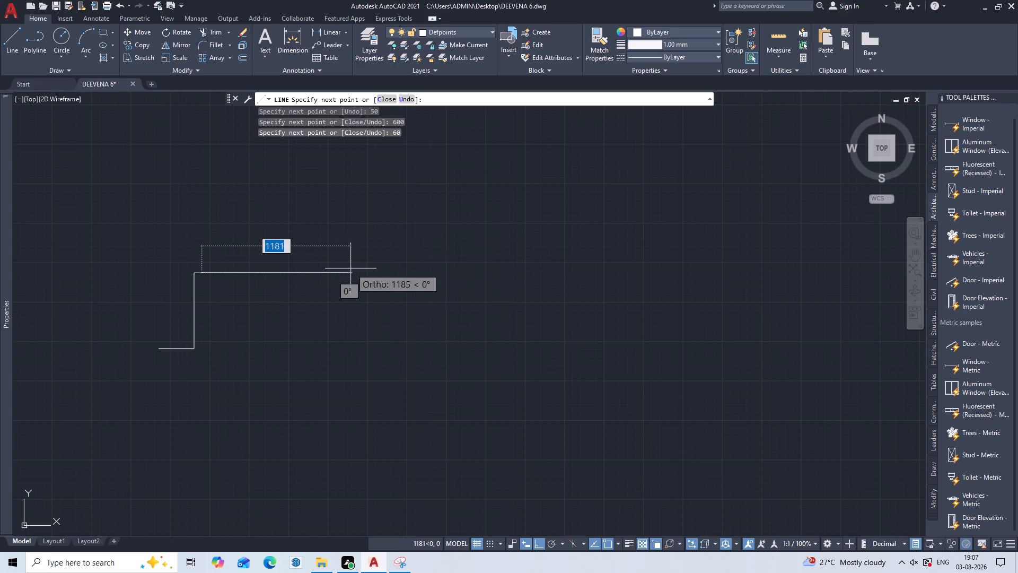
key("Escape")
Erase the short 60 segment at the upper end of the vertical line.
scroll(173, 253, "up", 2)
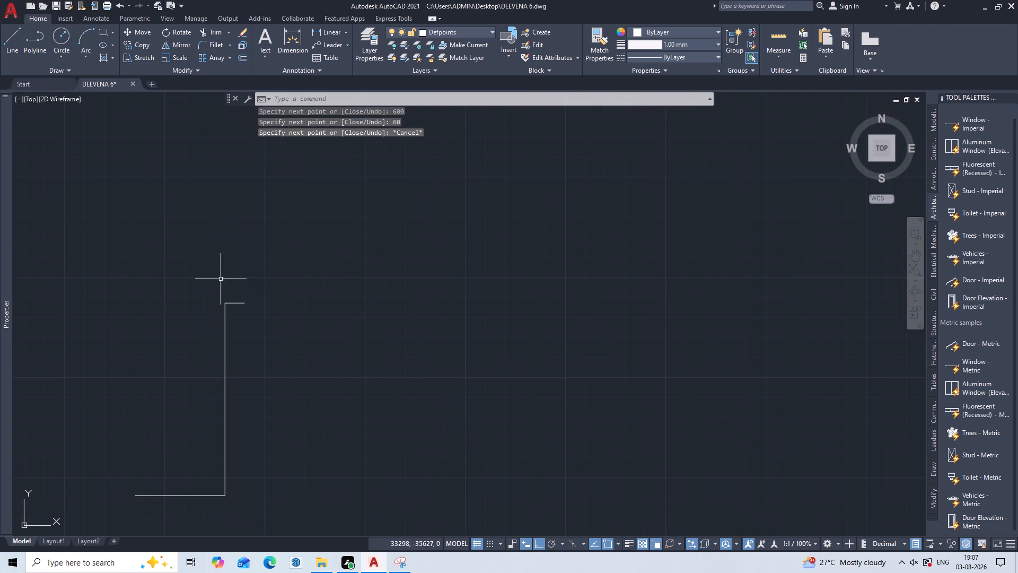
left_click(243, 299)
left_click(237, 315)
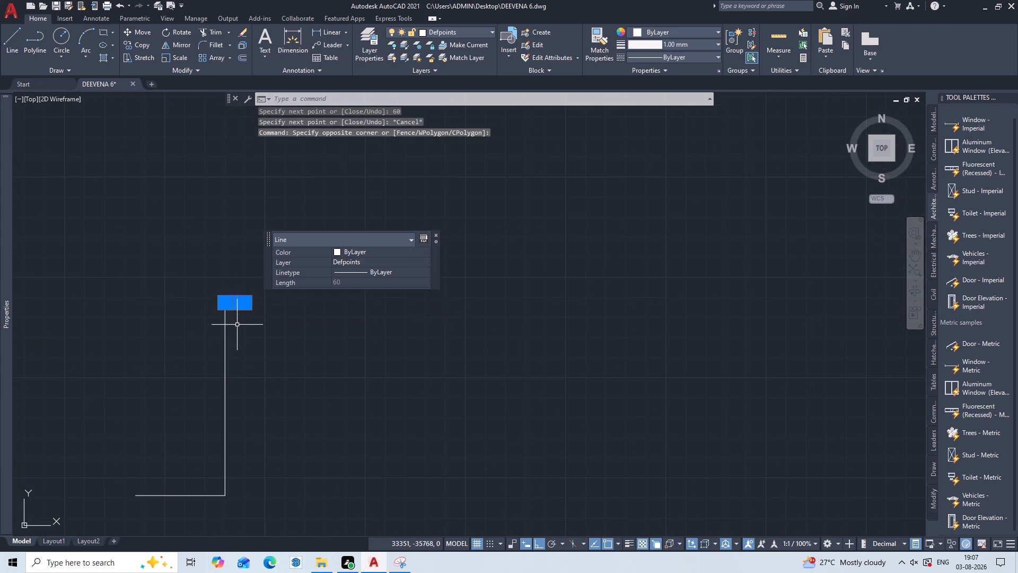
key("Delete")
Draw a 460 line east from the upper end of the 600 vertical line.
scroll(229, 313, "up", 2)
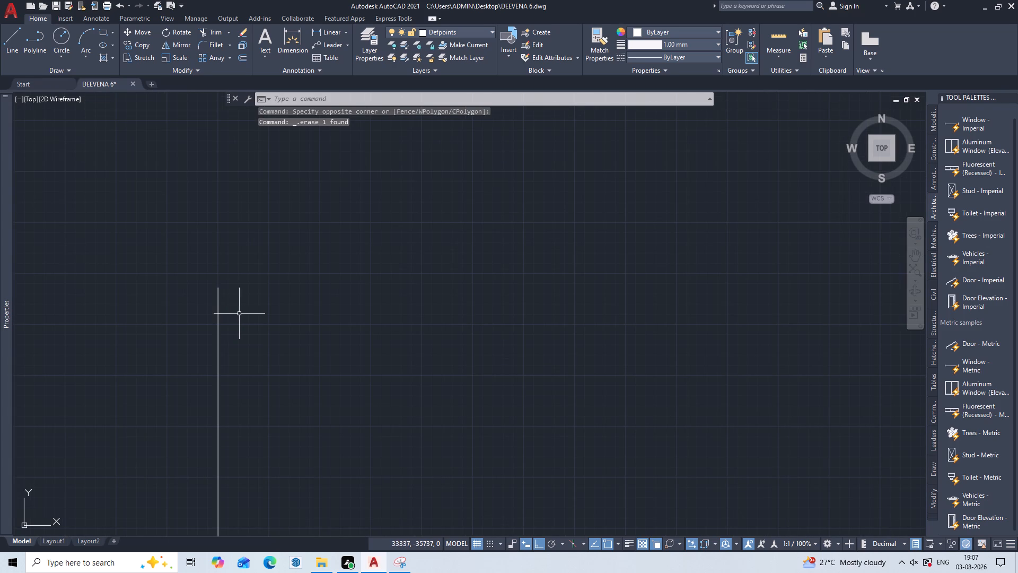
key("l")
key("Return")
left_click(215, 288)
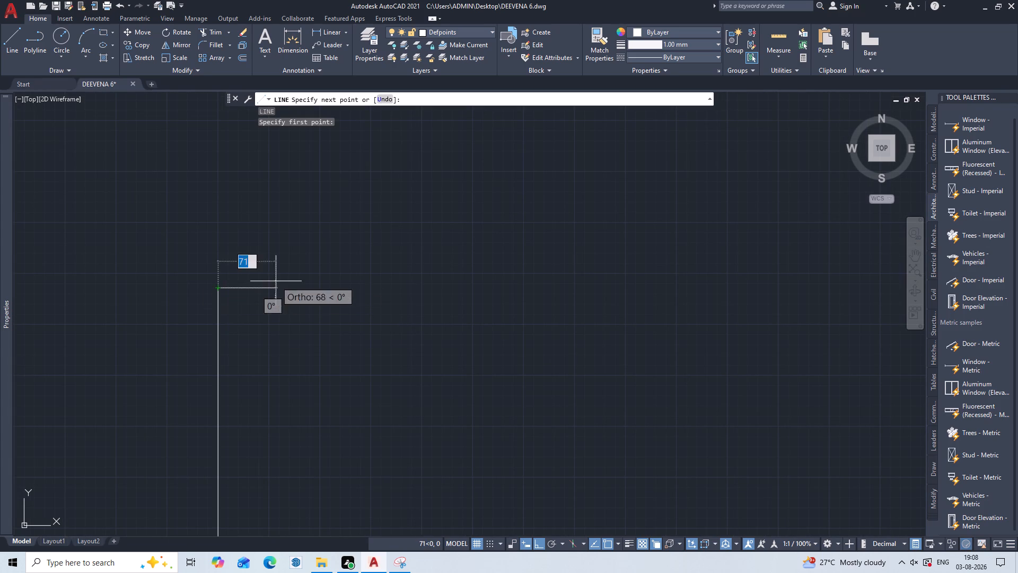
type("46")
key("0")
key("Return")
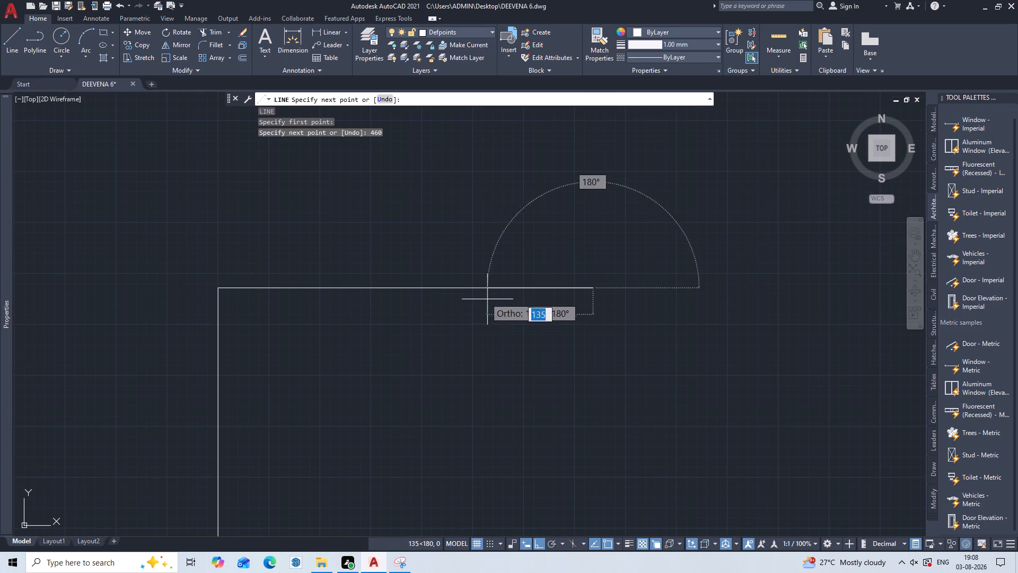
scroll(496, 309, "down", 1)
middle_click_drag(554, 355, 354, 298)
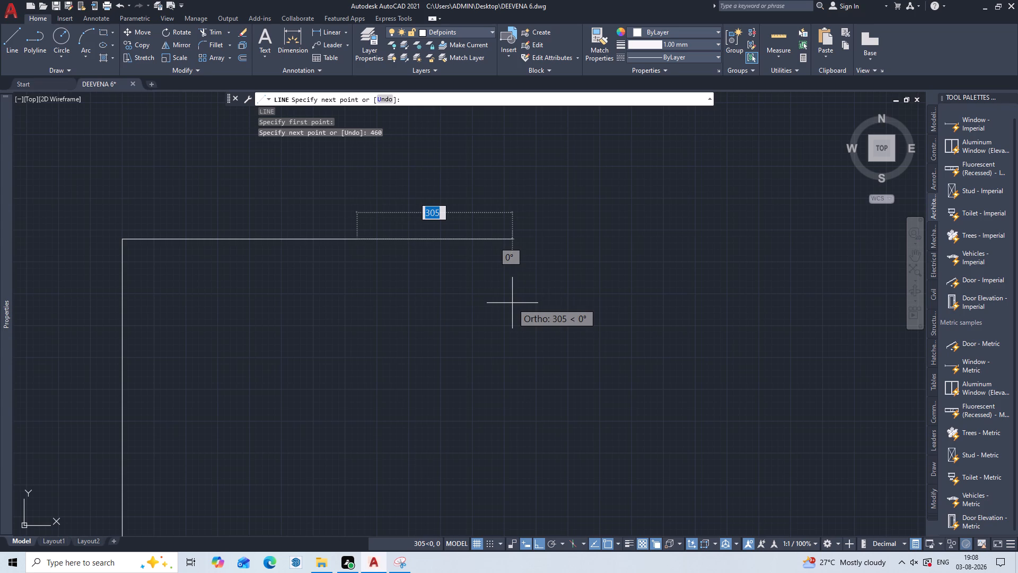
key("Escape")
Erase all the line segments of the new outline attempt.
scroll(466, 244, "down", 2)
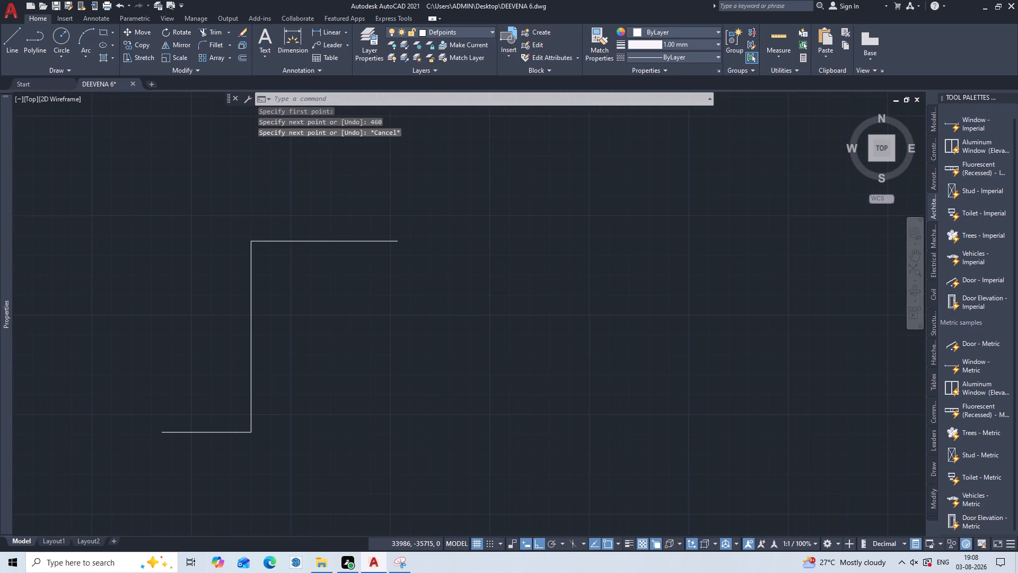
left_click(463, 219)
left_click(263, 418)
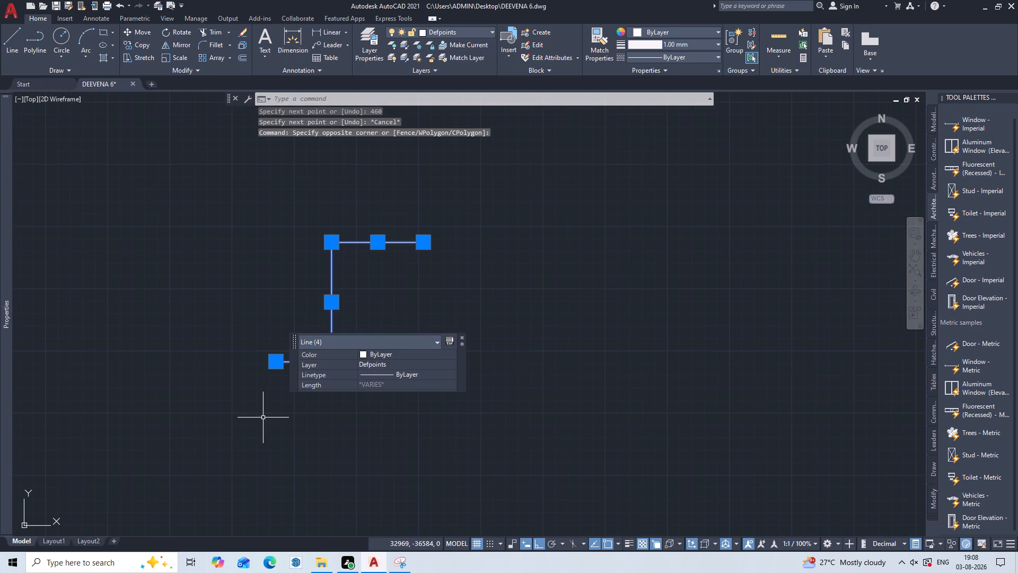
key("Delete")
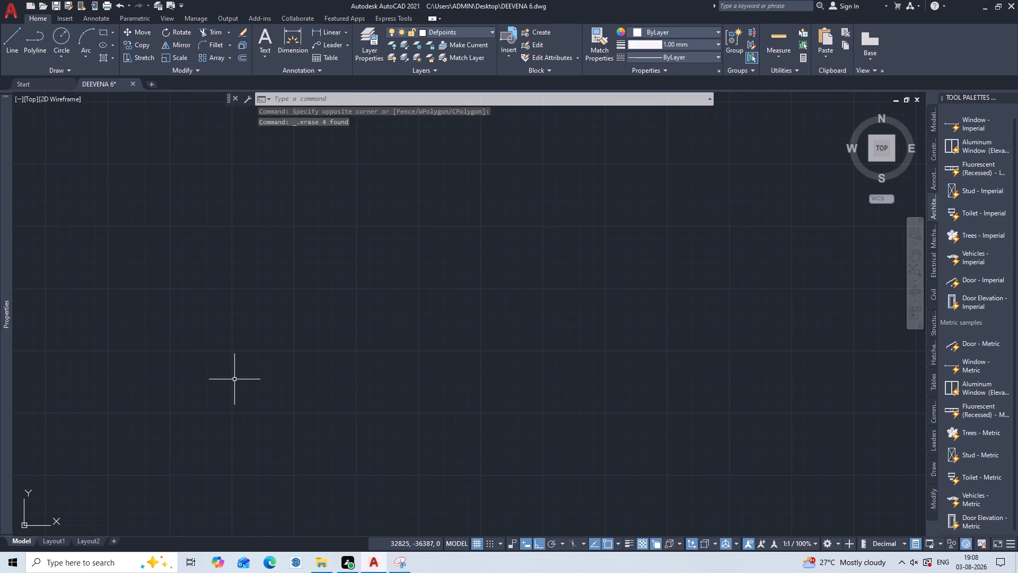
Draw a vertical line going north in two segments, 600 long and 230 long, and end it.
key("l")
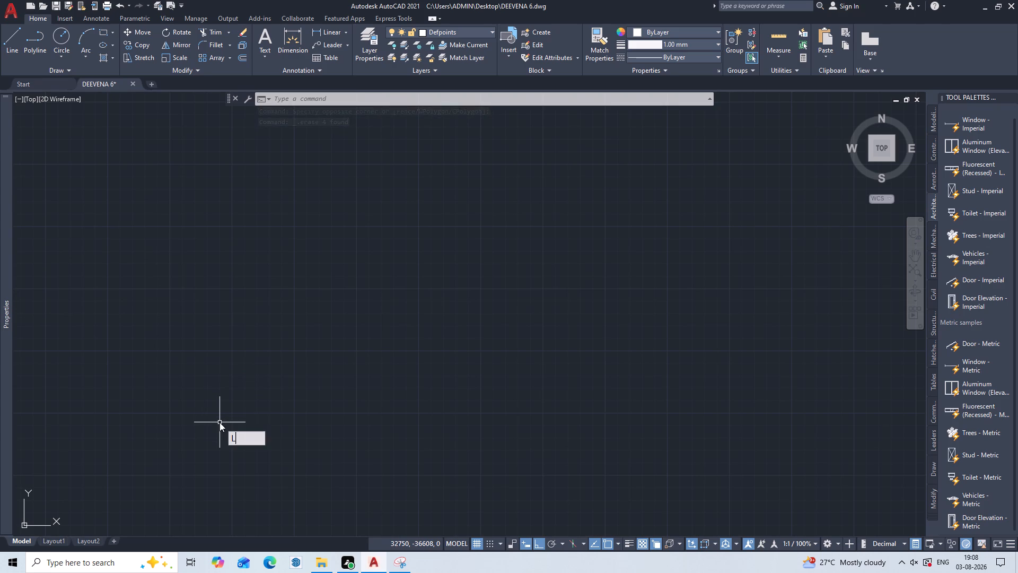
key("Return")
left_click(235, 384)
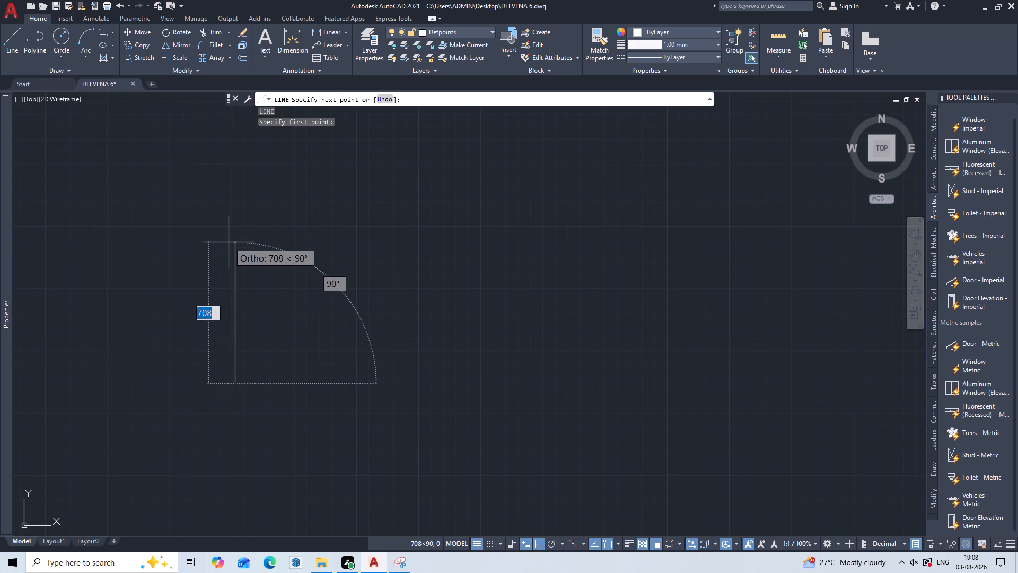
type("600")
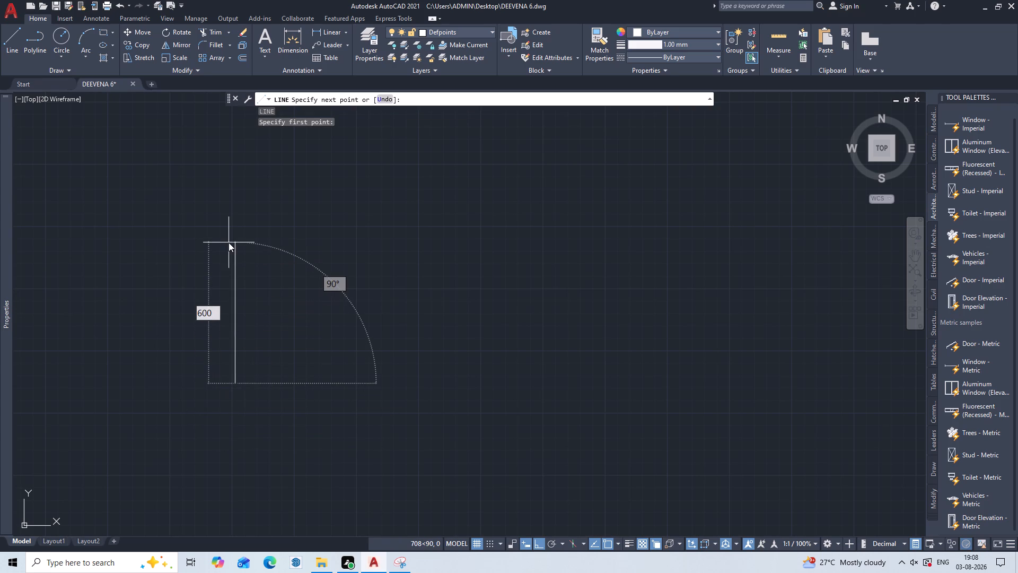
key("Return")
type("230")
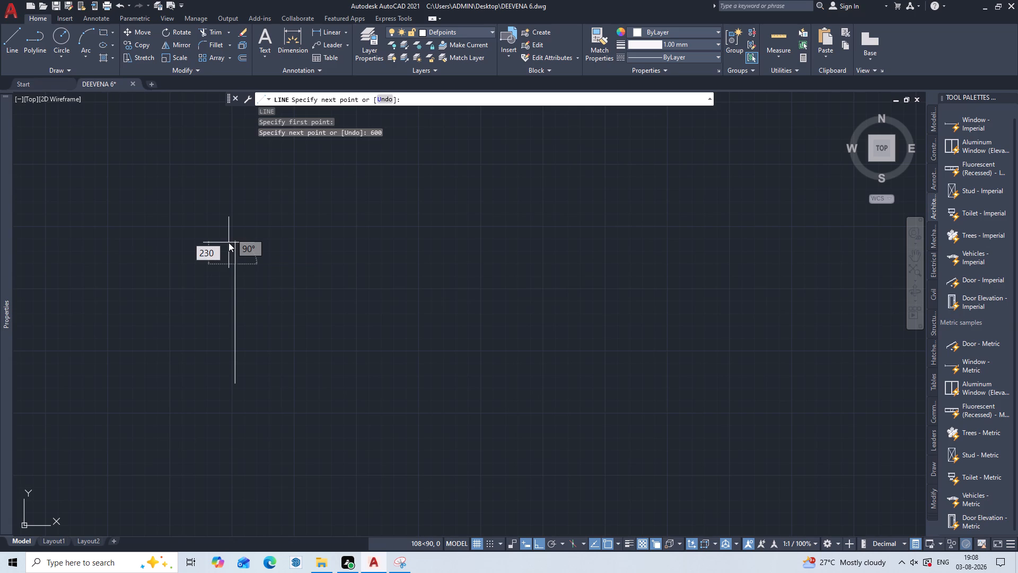
key("Return")
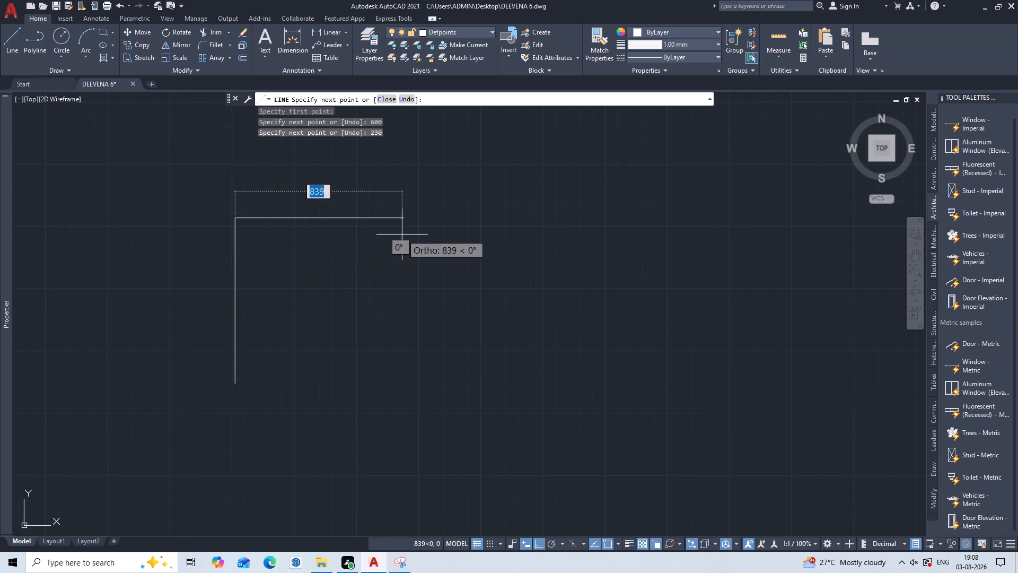
key("Escape")
Offset the 600 vertical line by 230 to the east.
key("o")
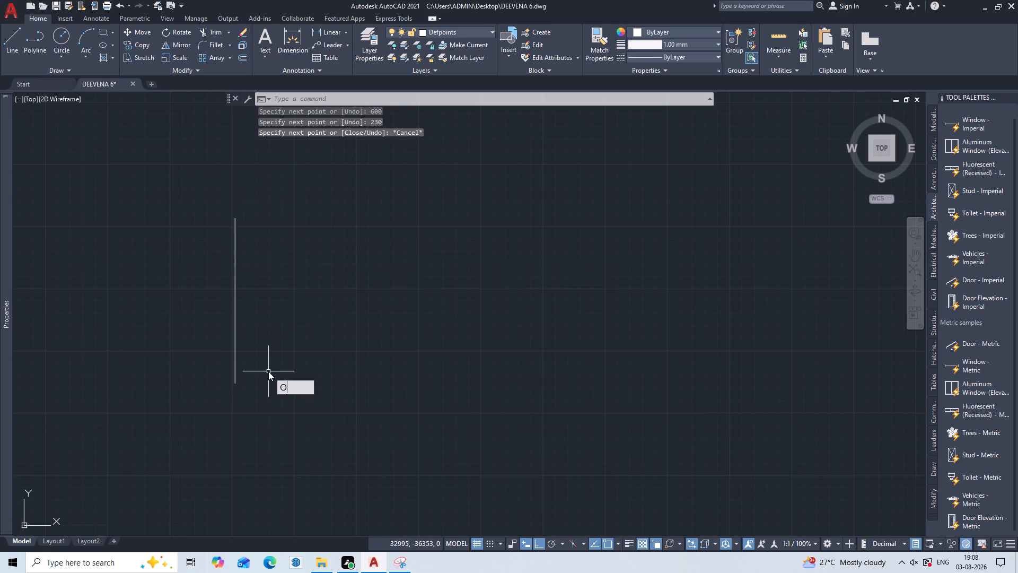
key("Return")
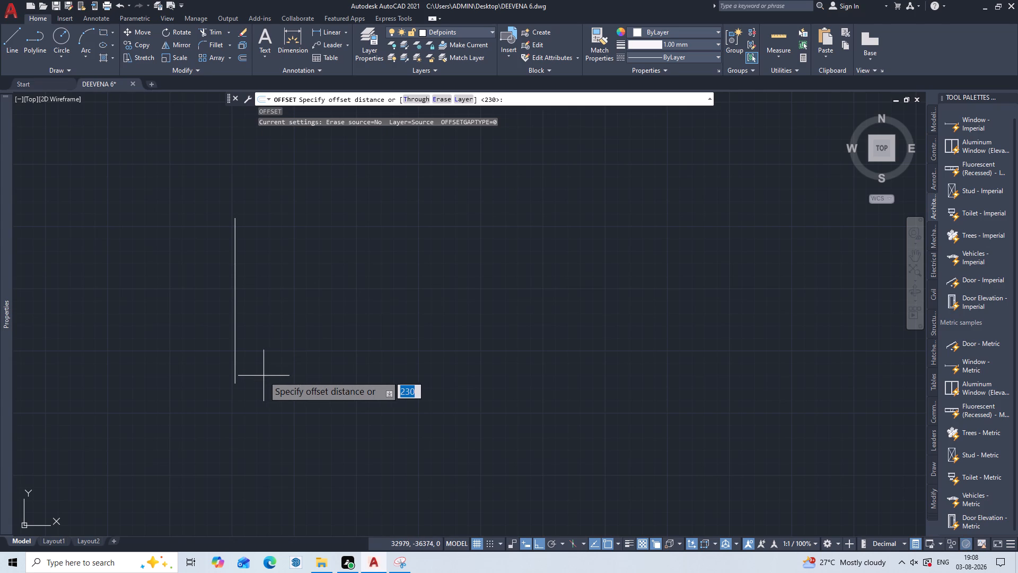
type("230")
key("Return")
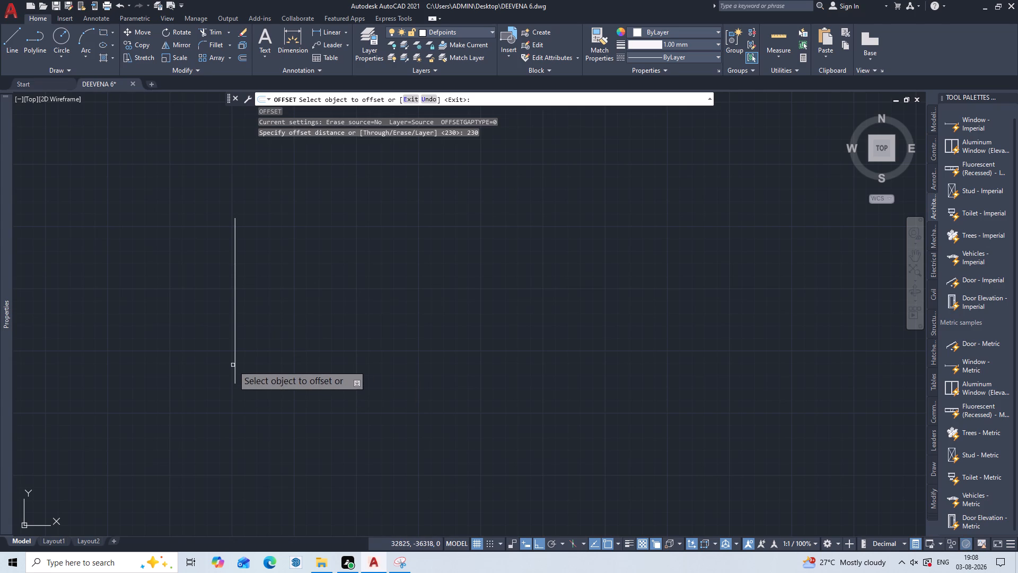
left_click(234, 379)
left_click(275, 367)
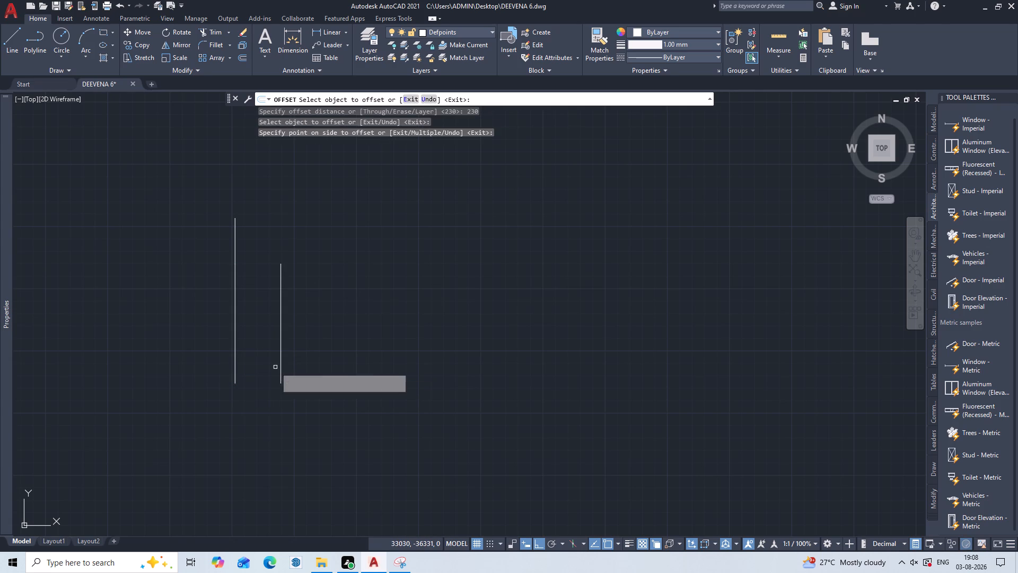
key("Escape")
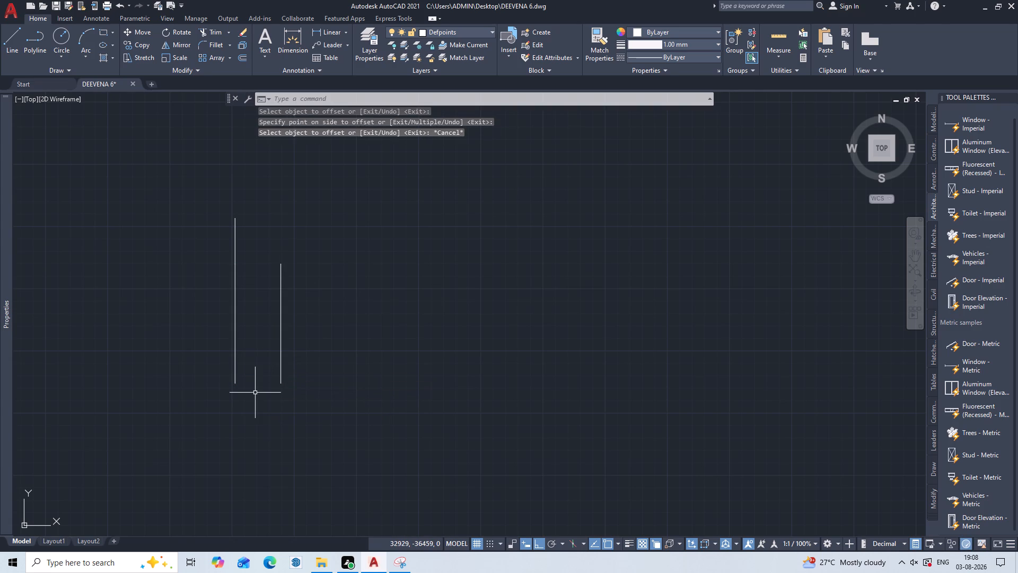
Offset the new eastern vertical line by 50 to the east.
key("o")
key("Return")
type("50")
key("Return")
left_click(280, 351)
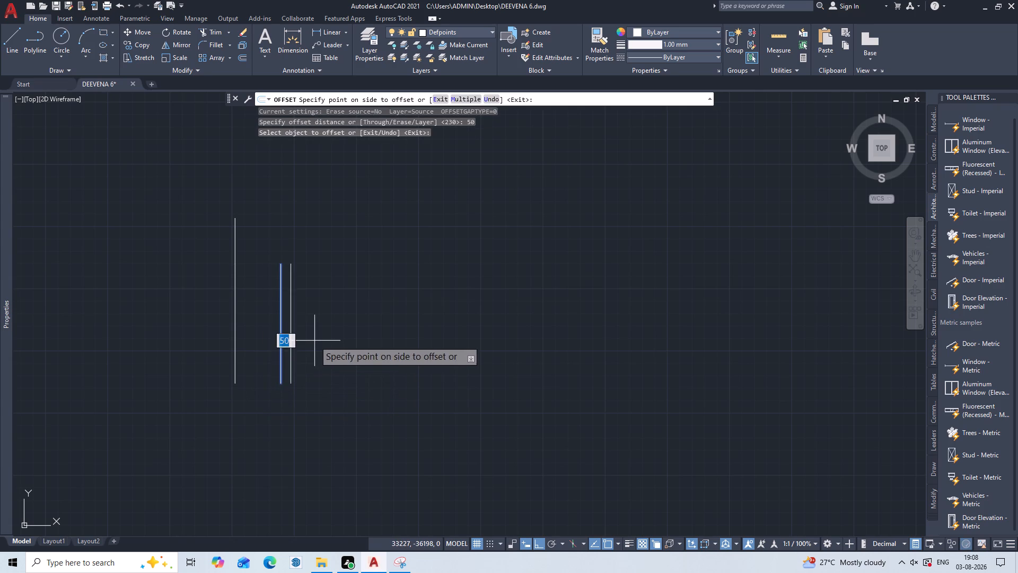
left_click(314, 341)
key("Escape")
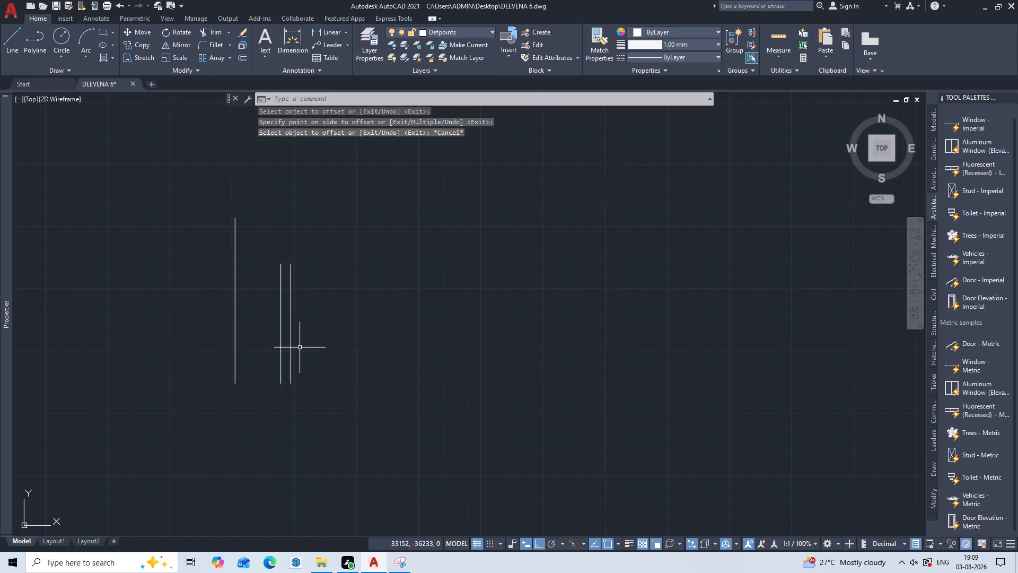
Offset the easternmost vertical line by 460 to the east three times in succession, each from the latest copy.
key("o")
key("Return")
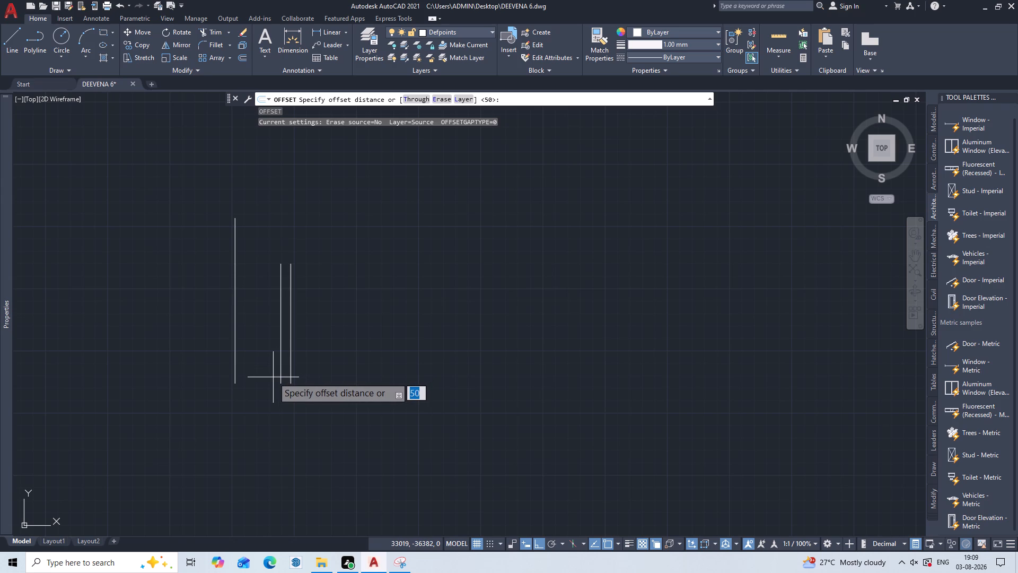
type("46")
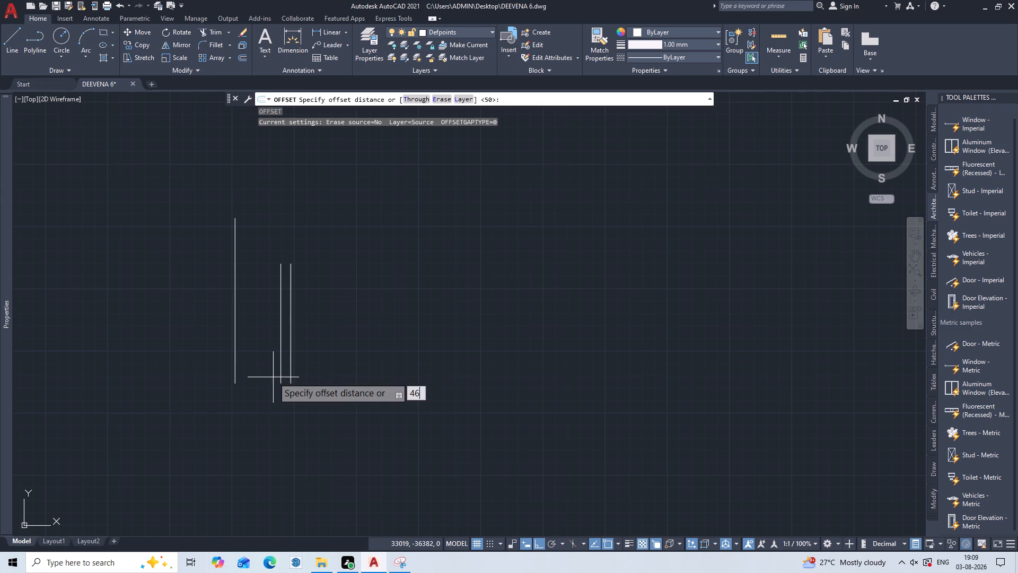
key("0")
key("Return")
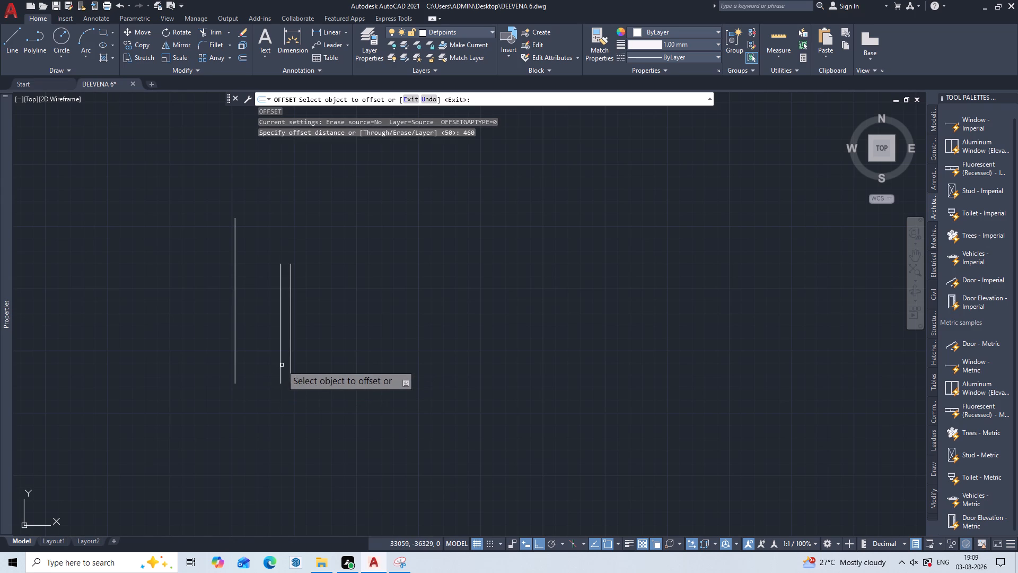
left_click(292, 358)
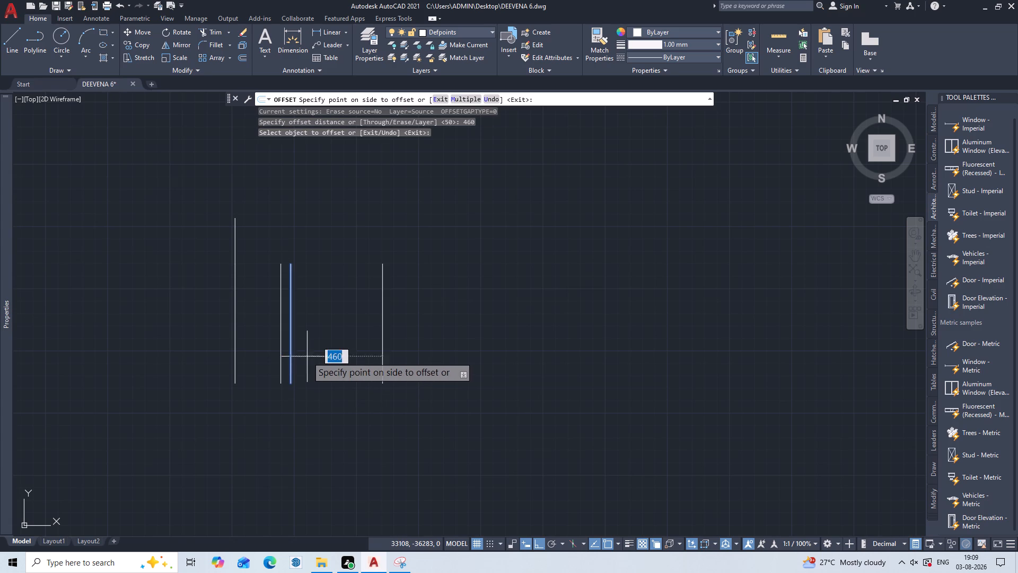
left_click(340, 346)
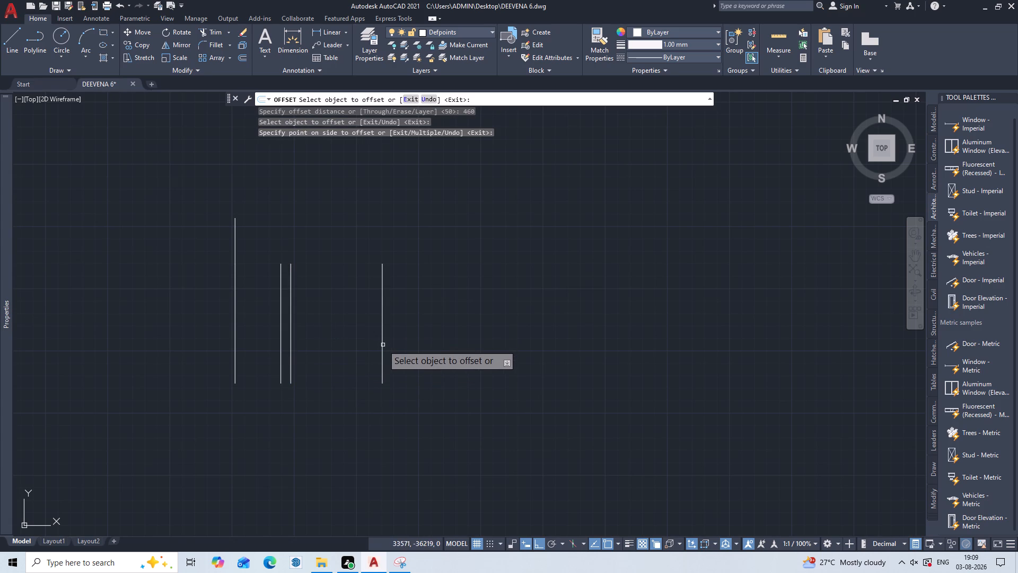
left_click(383, 345)
left_click(414, 342)
left_click(472, 344)
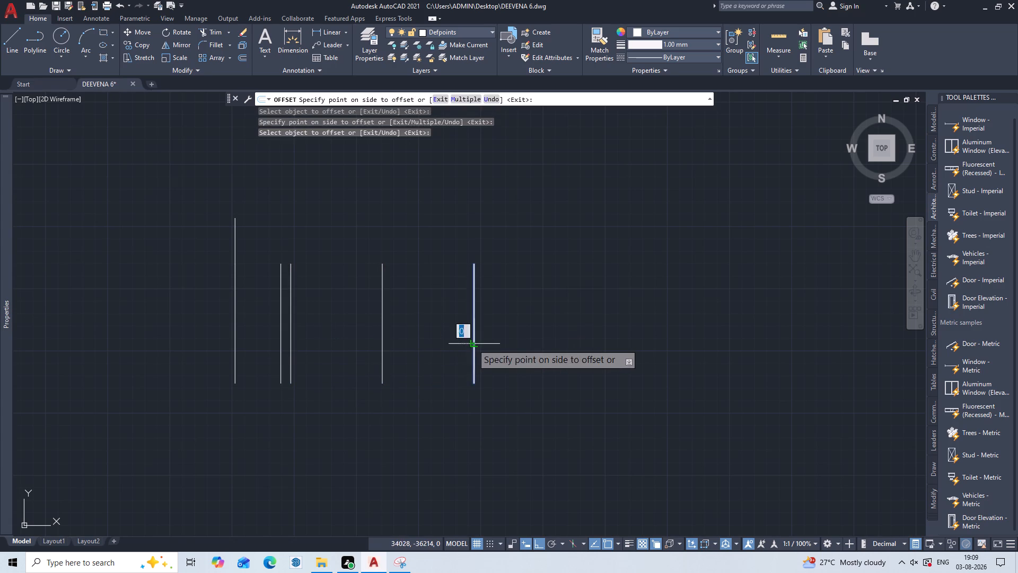
left_click(505, 333)
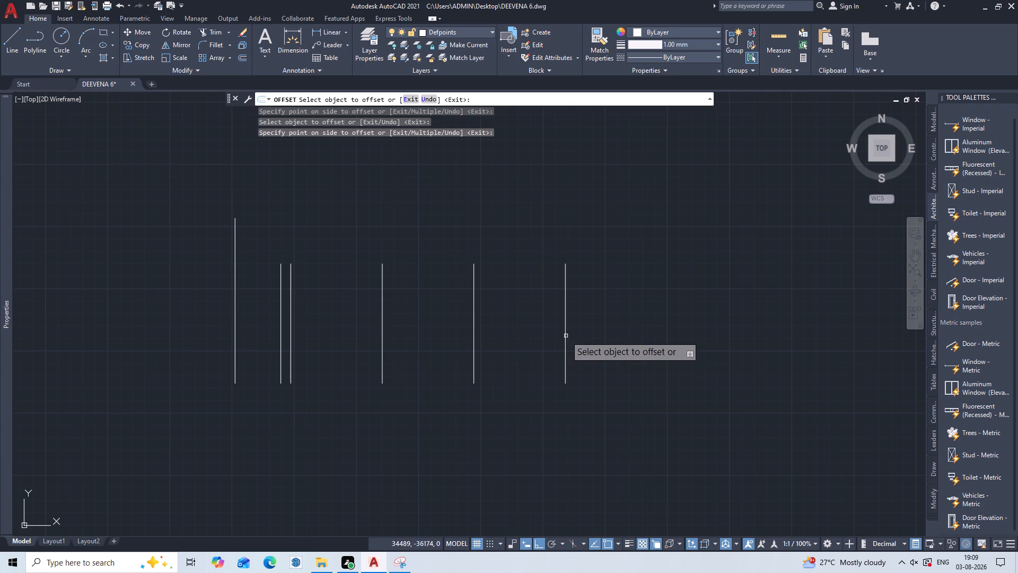
Continue the 460 offsets with four more vertical lines to the east, each from the latest copy.
middle_click_drag(577, 321, 417, 303)
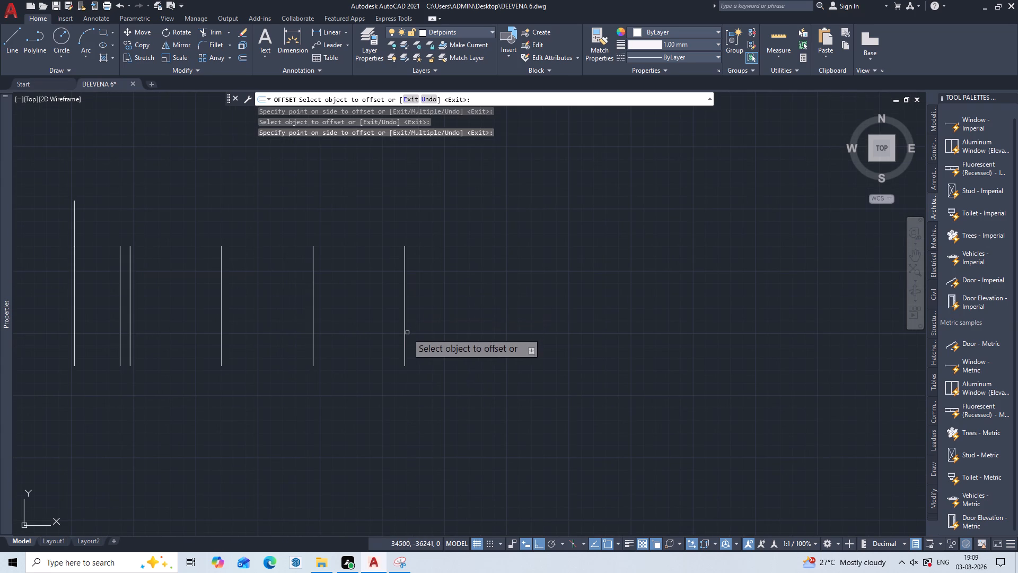
left_click(404, 338)
left_click(451, 334)
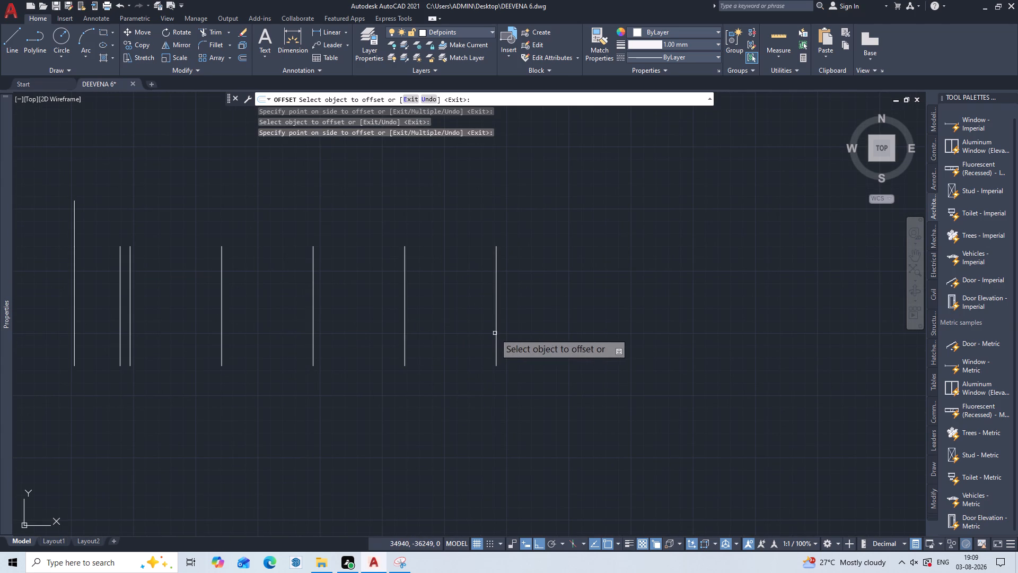
left_click(495, 333)
left_click(536, 326)
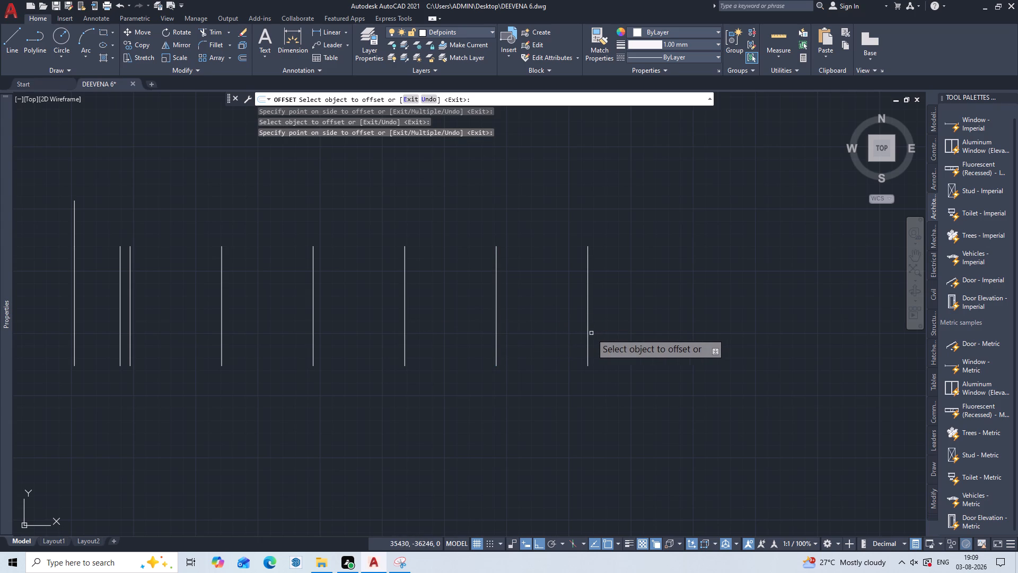
left_click(590, 336)
left_click(585, 345)
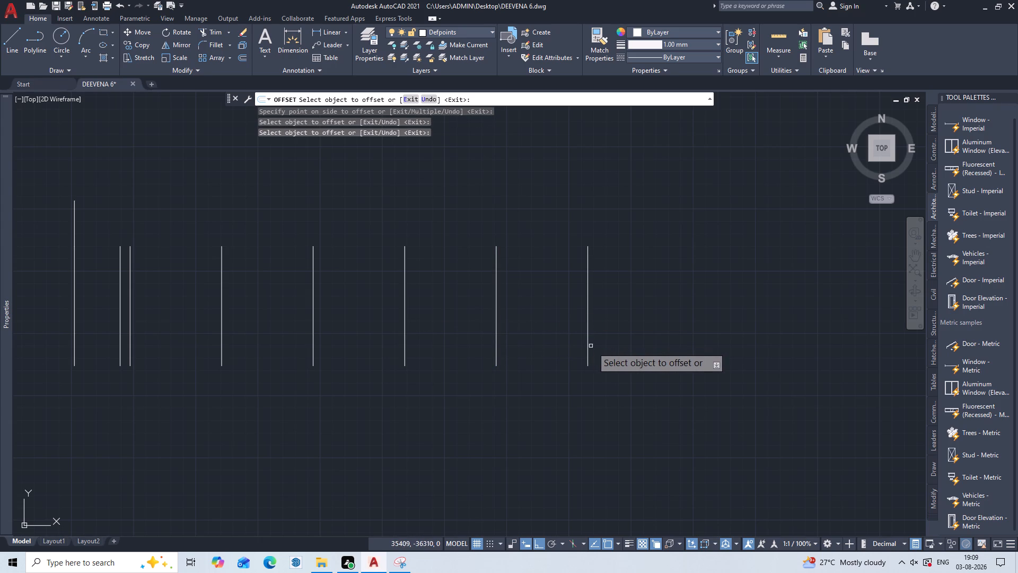
left_click(587, 352)
left_click(604, 343)
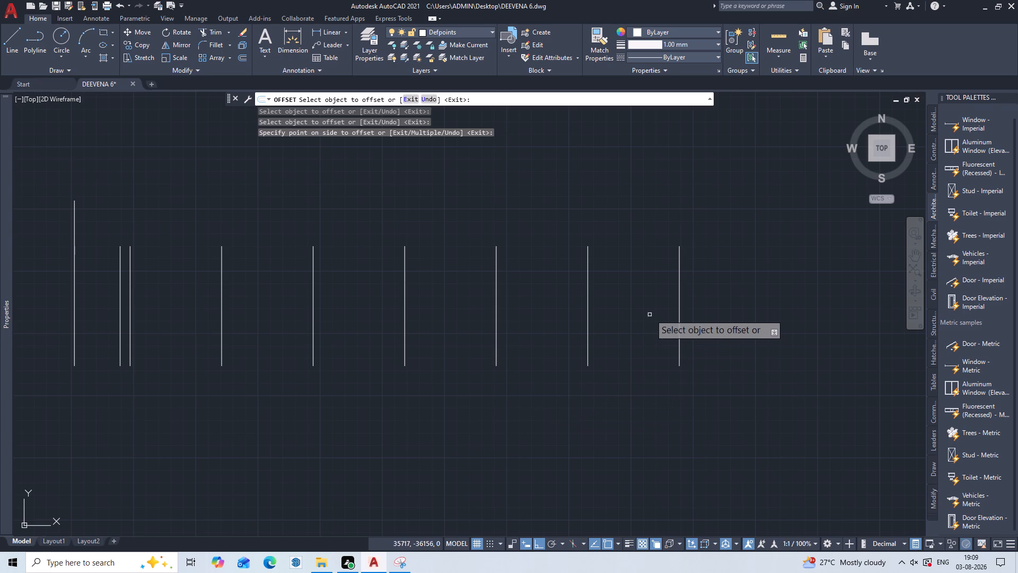
left_click(679, 325)
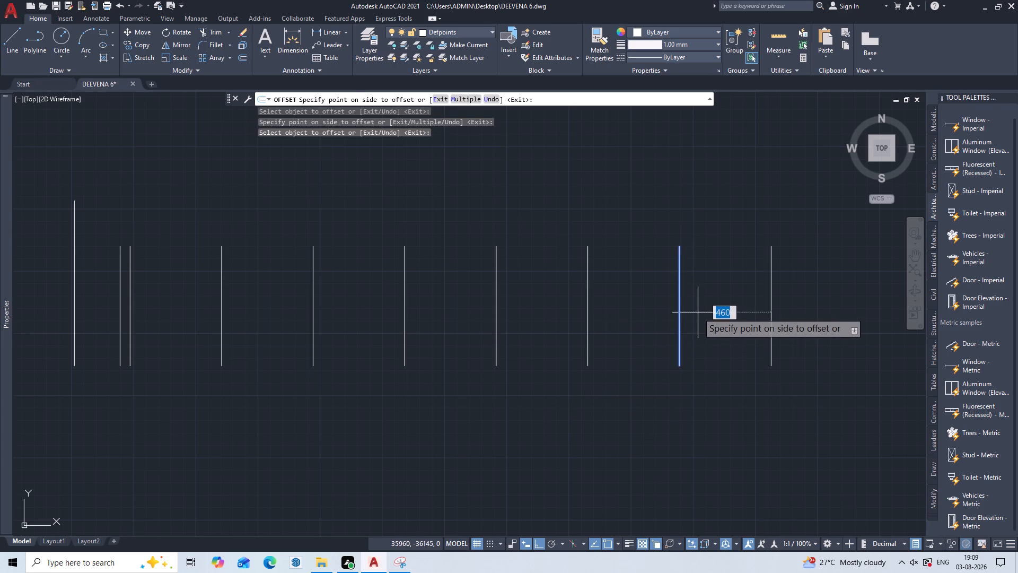
left_click(700, 309)
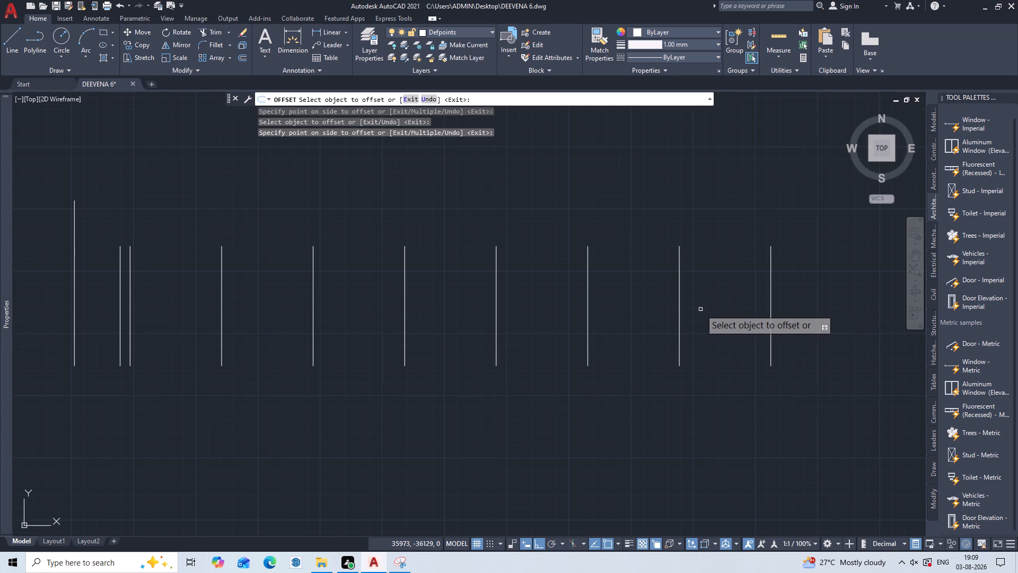
key("Escape")
Offset the easternmost vertical line by 450 to the east twice in succession, the second time from the new copy.
key("o")
key("Return")
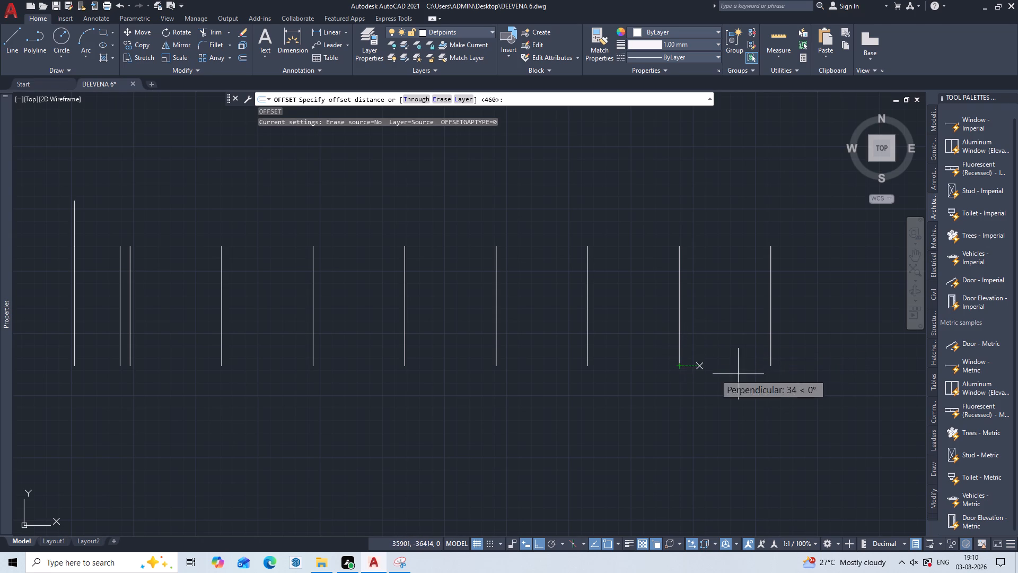
middle_click_drag(766, 360, 523, 353)
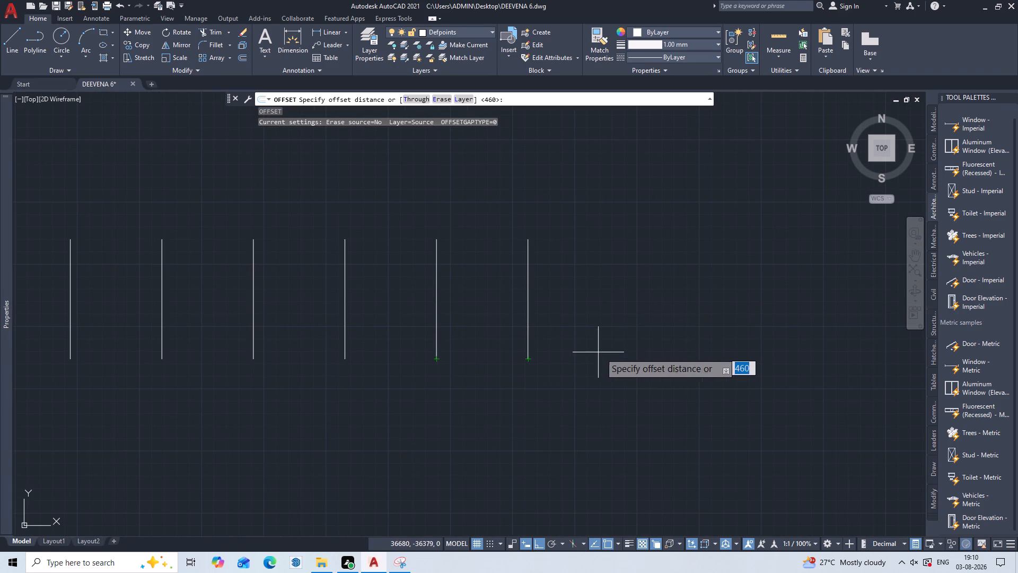
key("4")
key("5")
key("0")
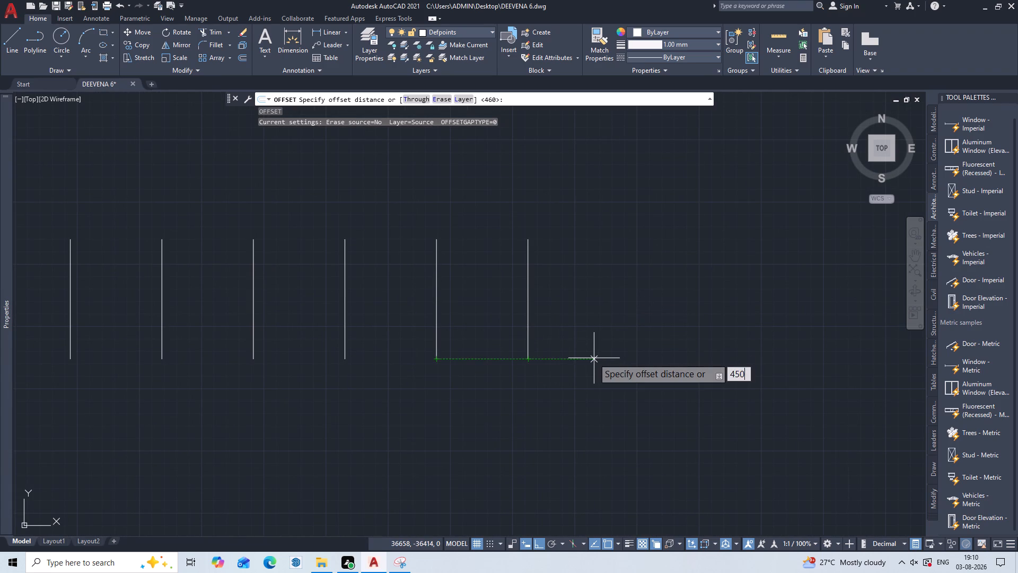
key("Return")
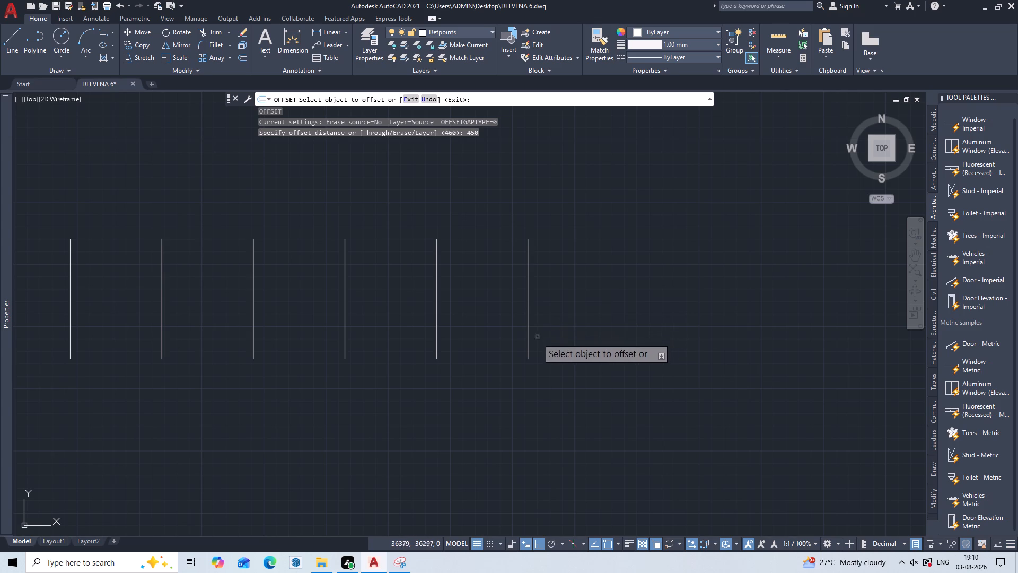
left_click(530, 351)
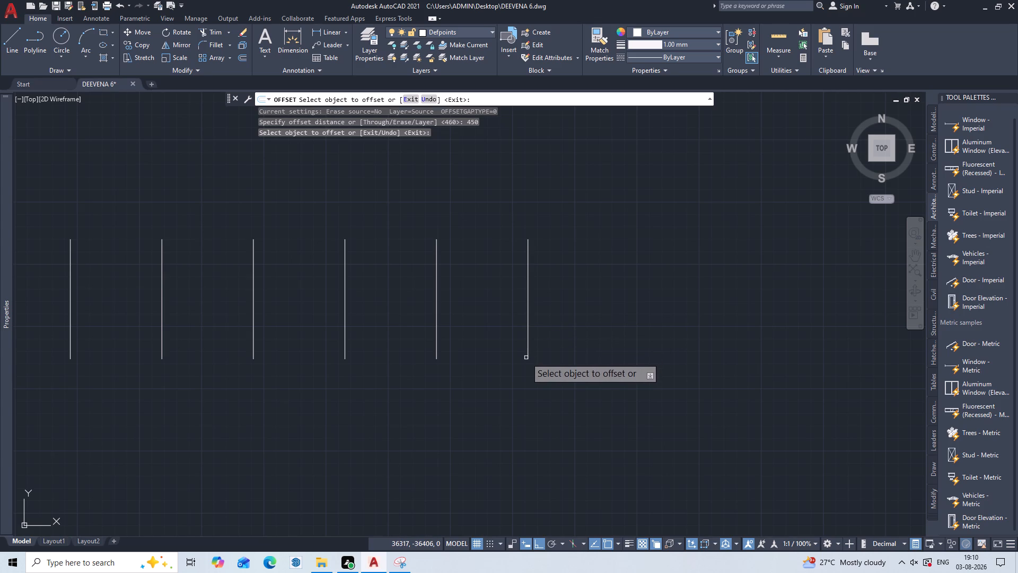
left_click(528, 358)
left_click(554, 348)
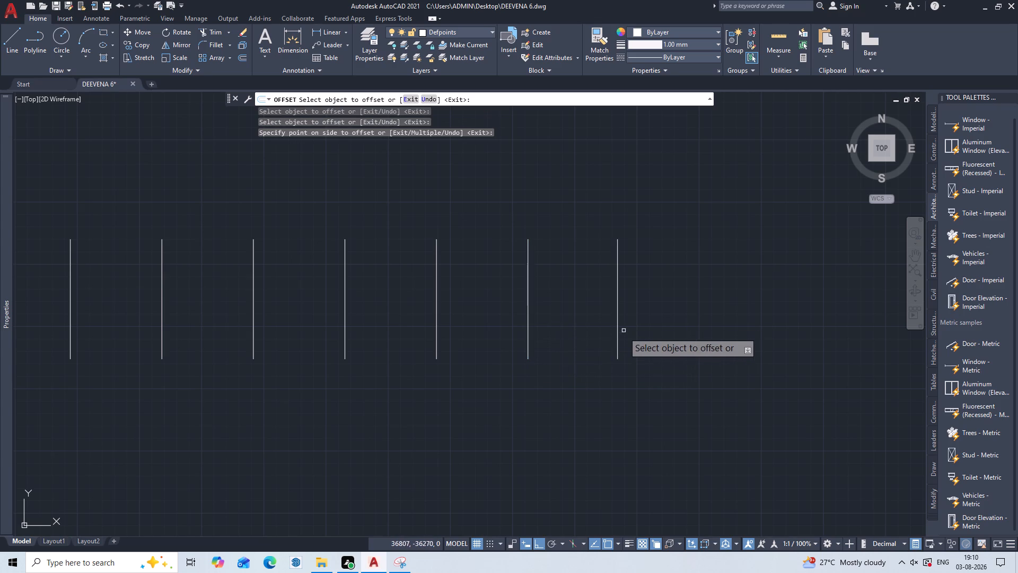
left_click(620, 354)
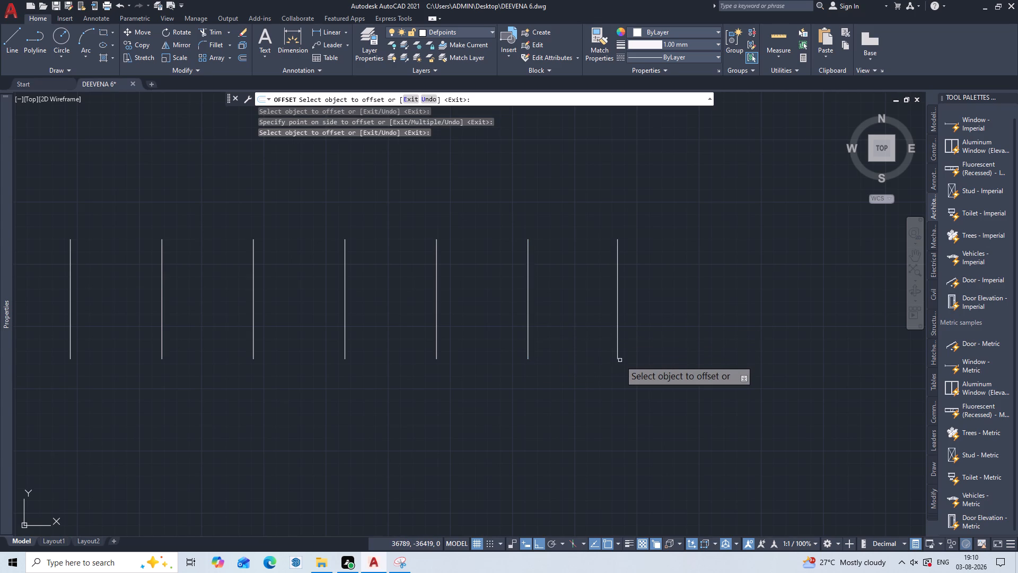
left_click(617, 361)
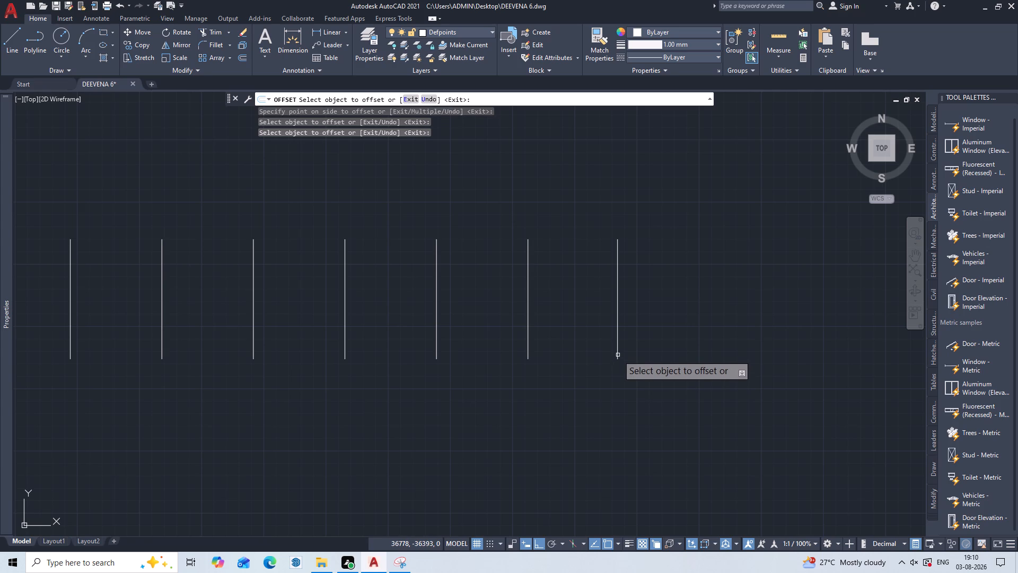
left_click(618, 355)
left_click(633, 345)
Continue the 450 offsets with two more vertical lines to the east, each from the latest copy.
middle_click_drag(648, 323, 572, 322)
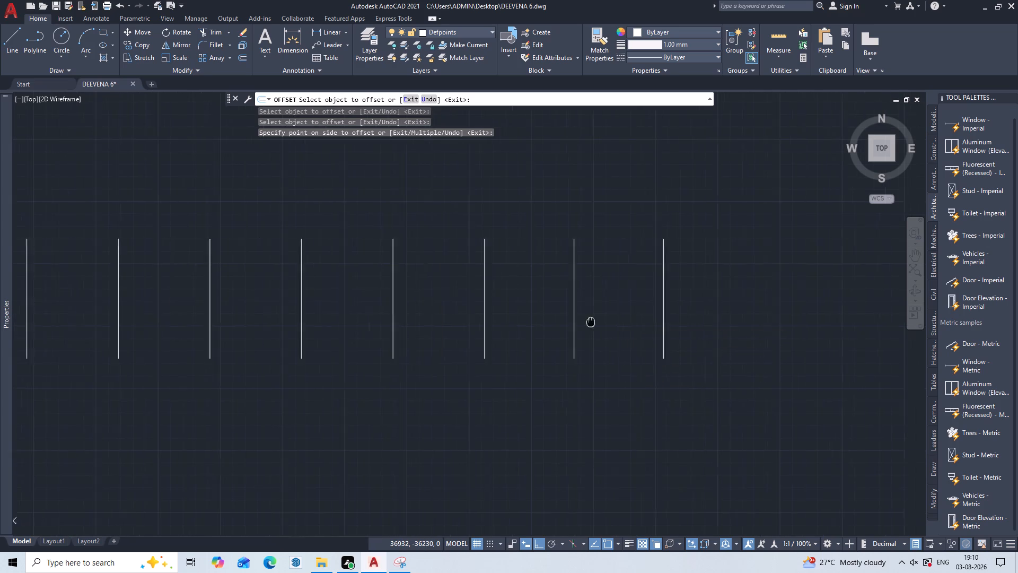
middle_click_drag(572, 322, 410, 303)
left_click(470, 319)
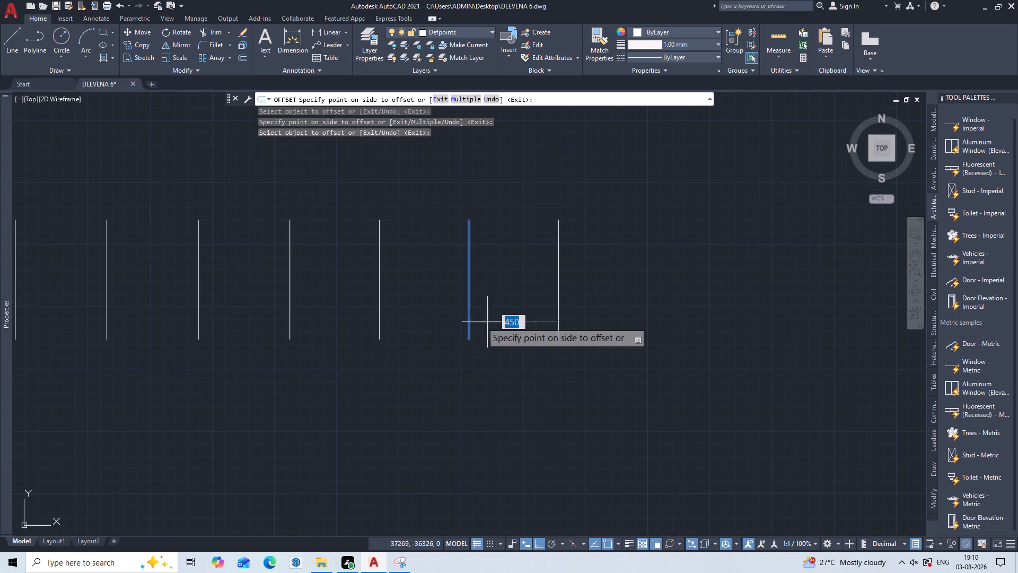
left_click(501, 320)
left_click(558, 329)
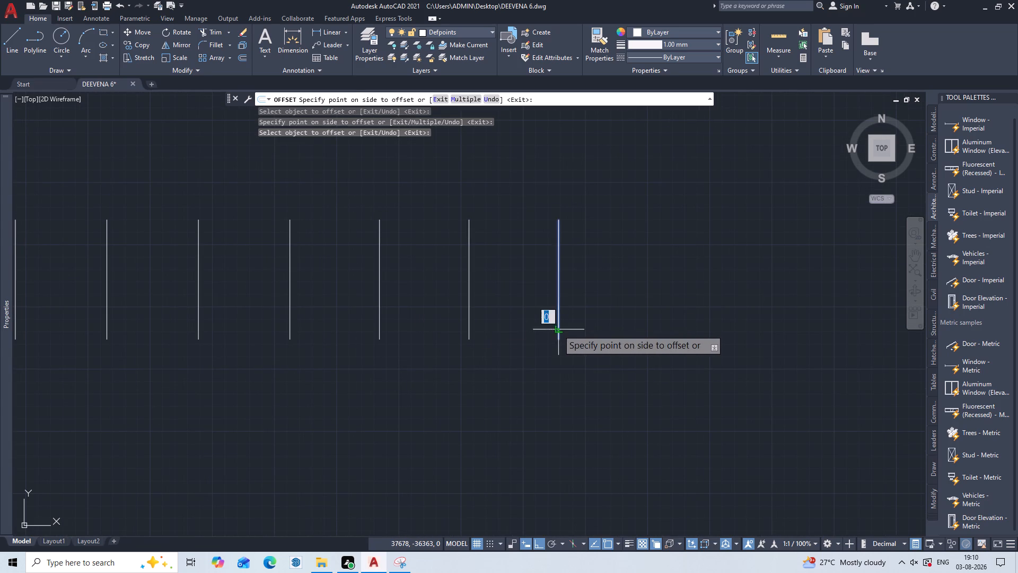
left_click(581, 322)
key("Escape")
Offset the easternmost vertical line by 70 to the east.
key("o")
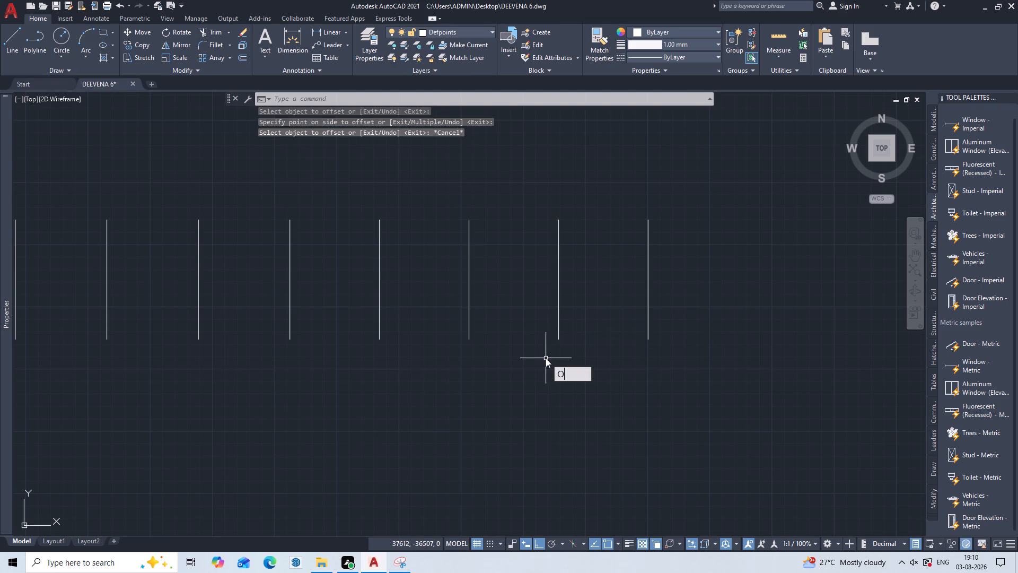
key("Return")
type("70")
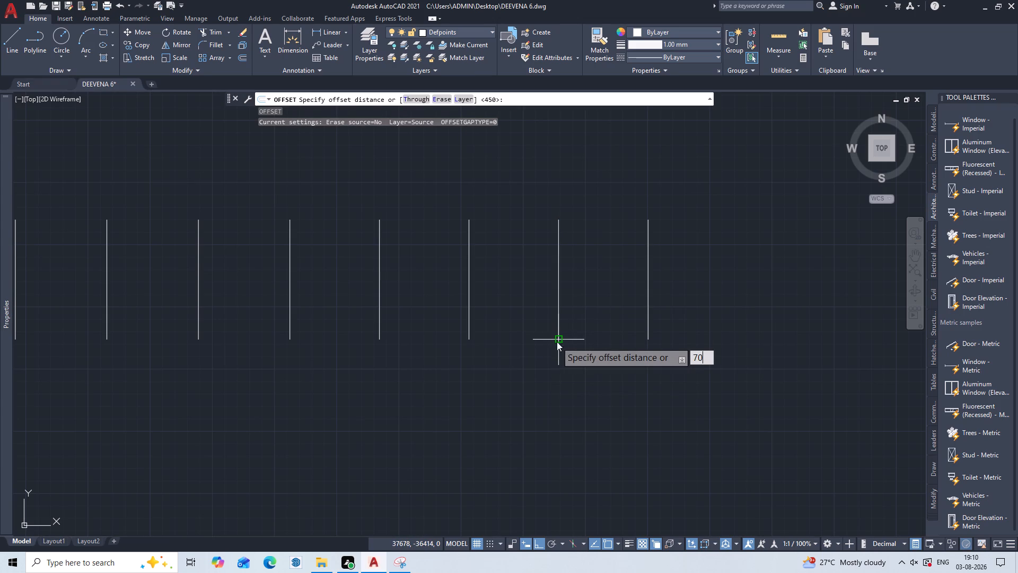
key("Return")
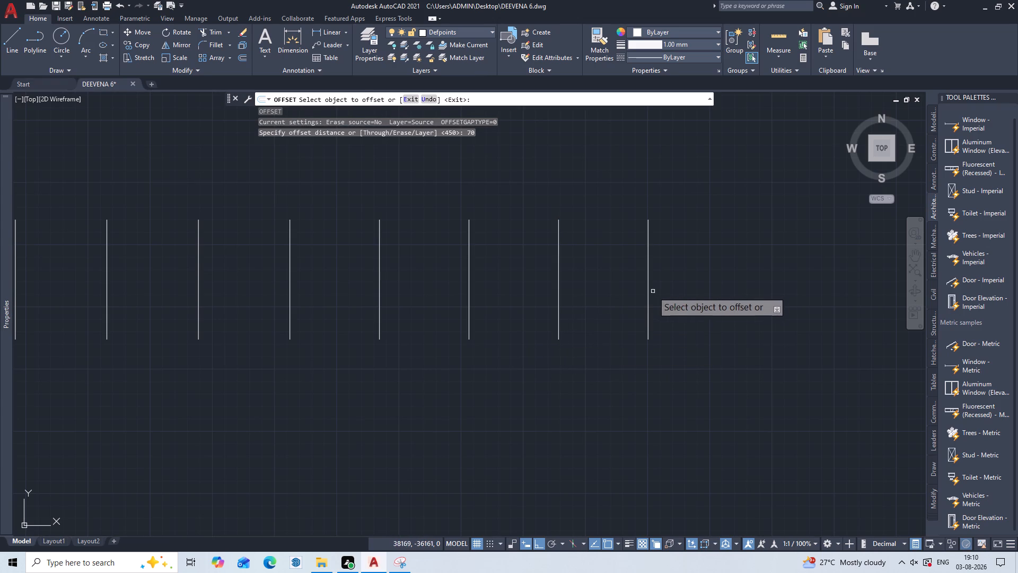
left_click(647, 322)
left_click(672, 316)
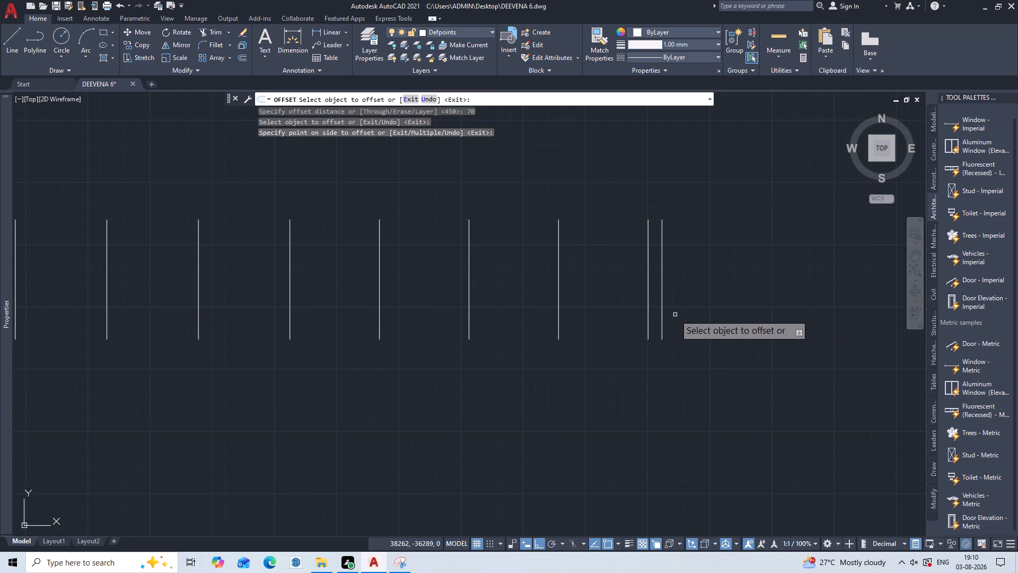
key("Escape")
Offset the new easternmost vertical line by 230 to the east.
key("o")
key("Return")
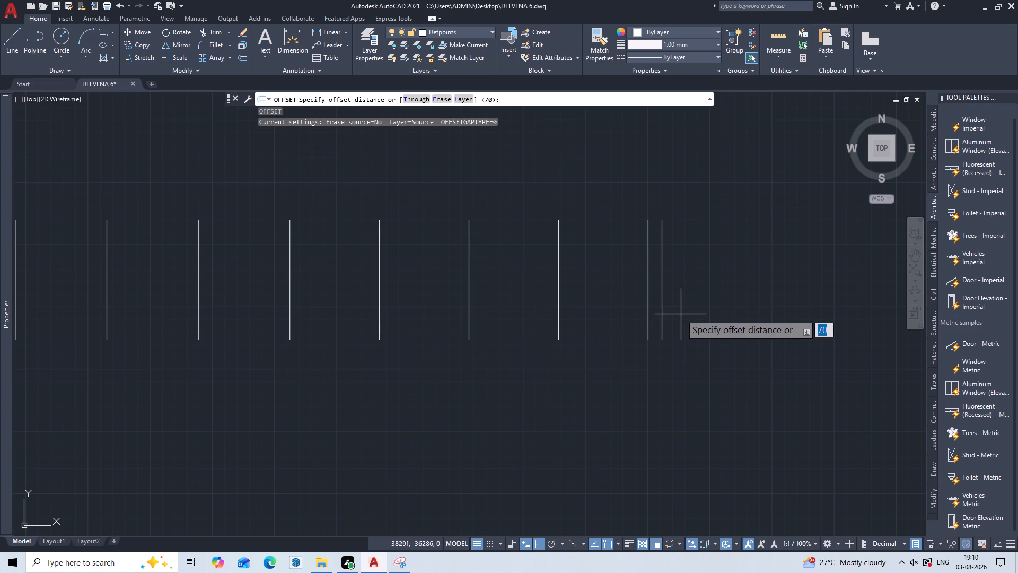
type("23")
key("0")
key("Return")
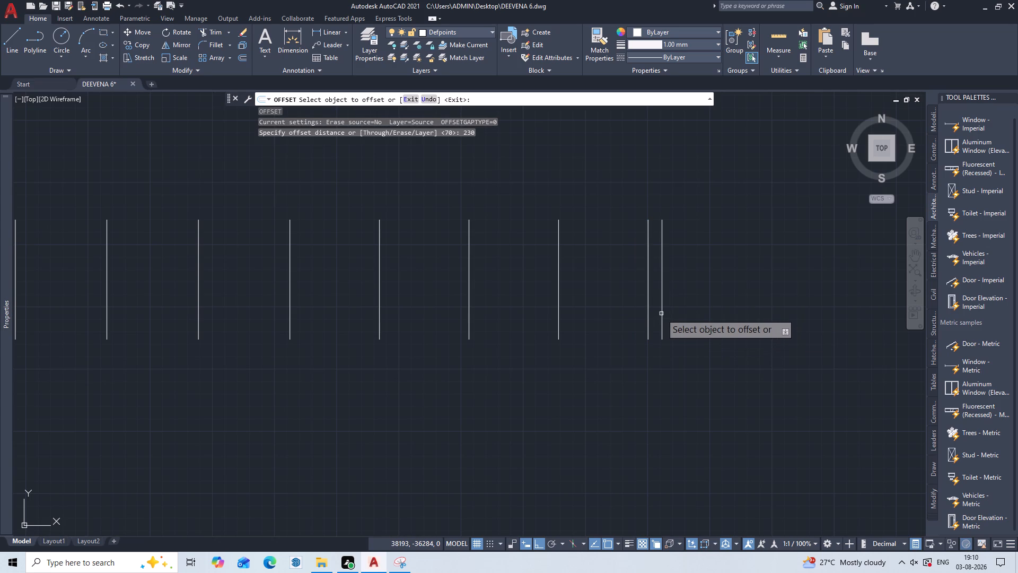
left_click(661, 314)
left_click(700, 297)
key("Escape")
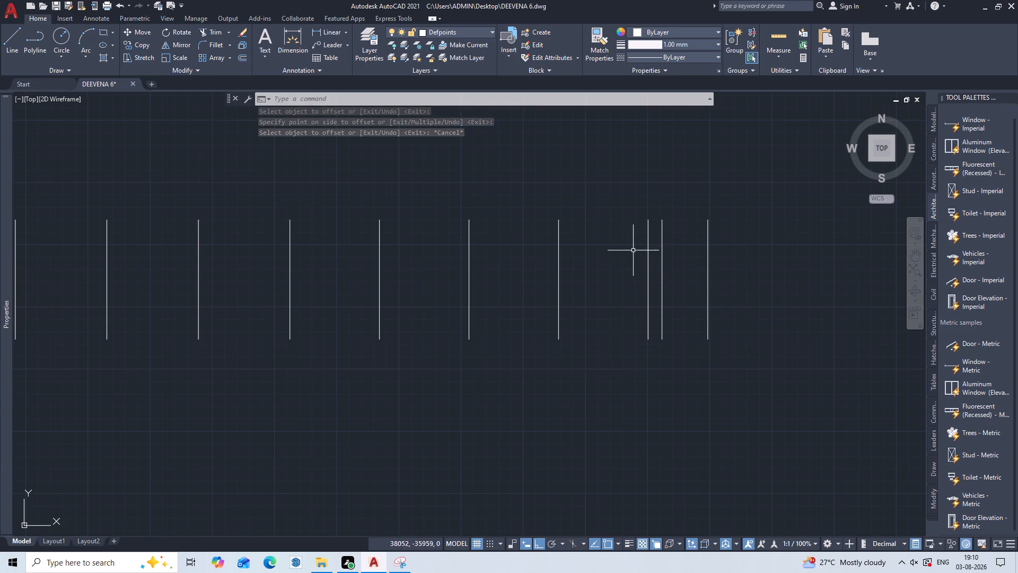
Draw a horizontal line joining the upper ends of the second-easternmost and second-westernmost vertical lines.
key("l")
key("Return")
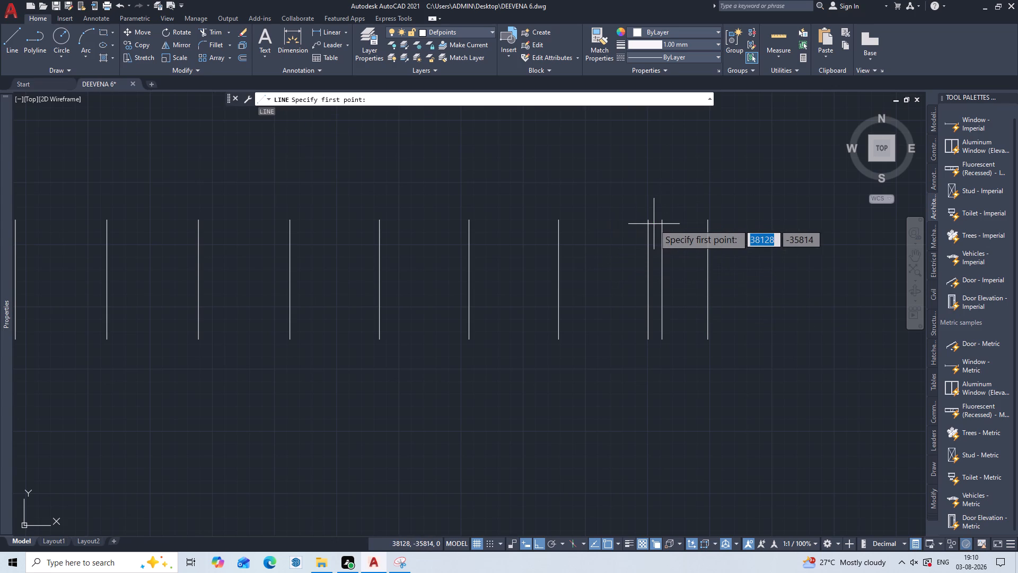
left_click(661, 220)
scroll(368, 240, "down", 1)
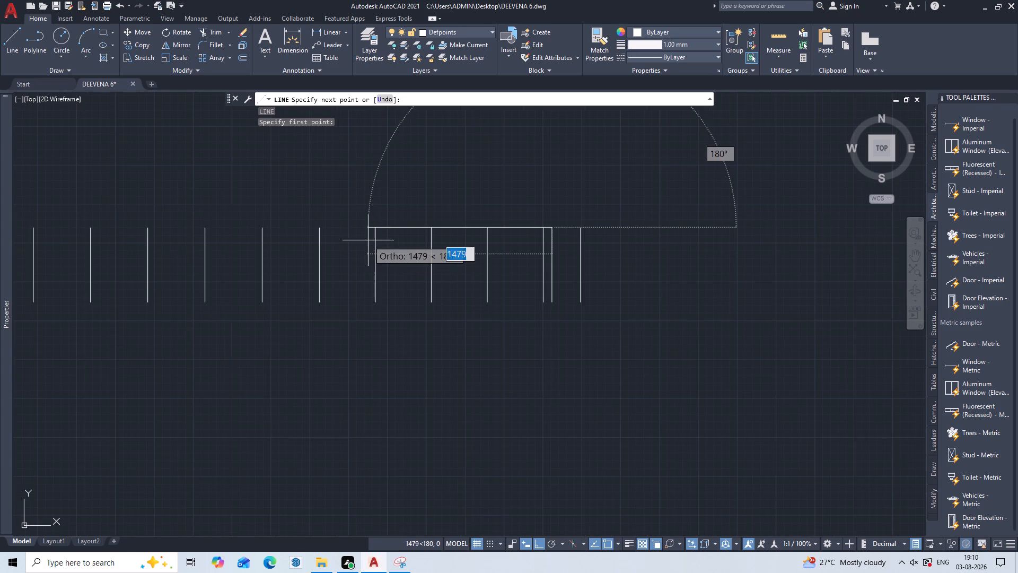
middle_click_drag(368, 240, 646, 248)
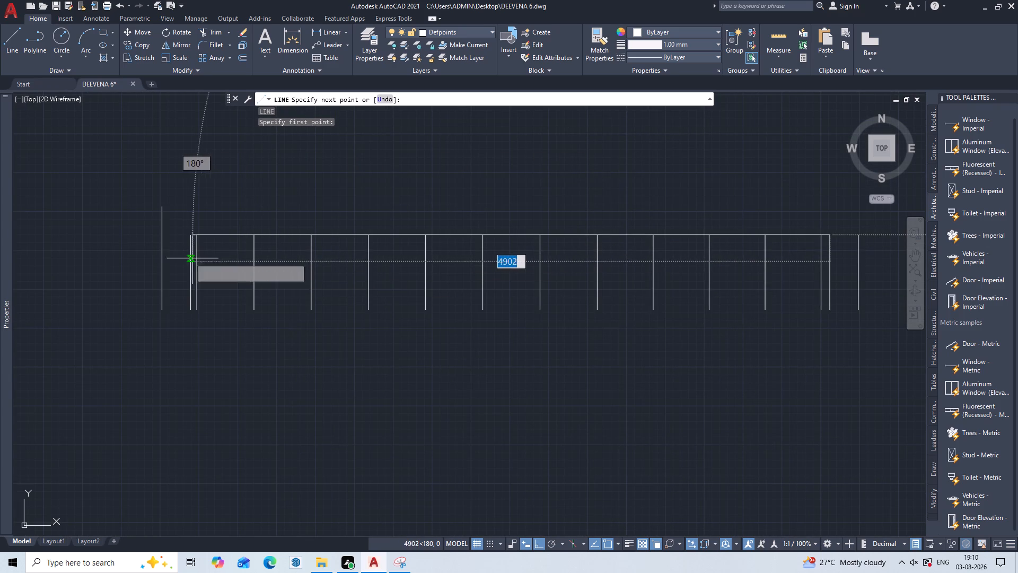
left_click(189, 231)
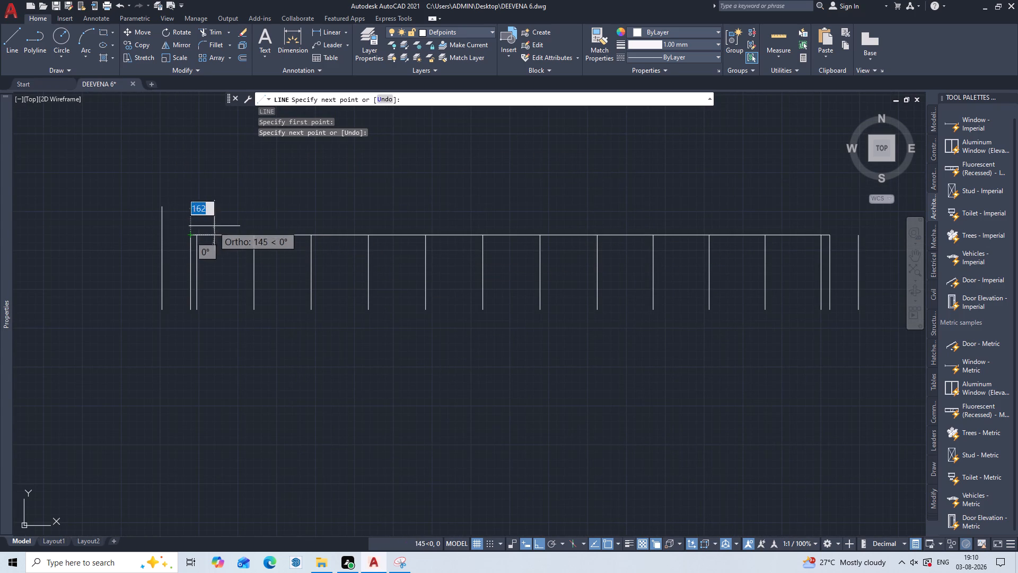
key("Escape")
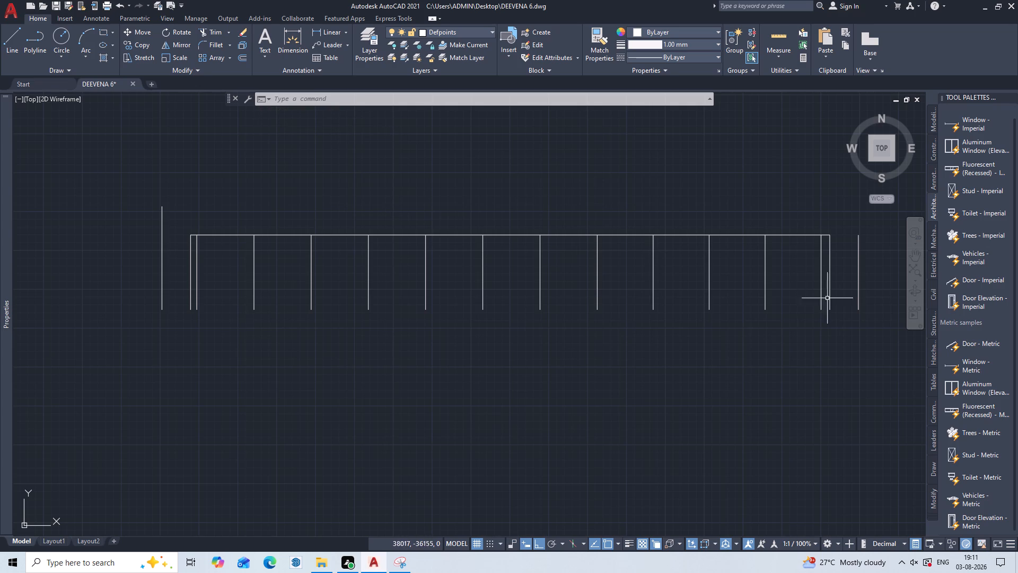
Draw a 230-long vertical line upward from the upper end of the easternmost vertical line.
middle_click_drag(824, 267, 624, 312)
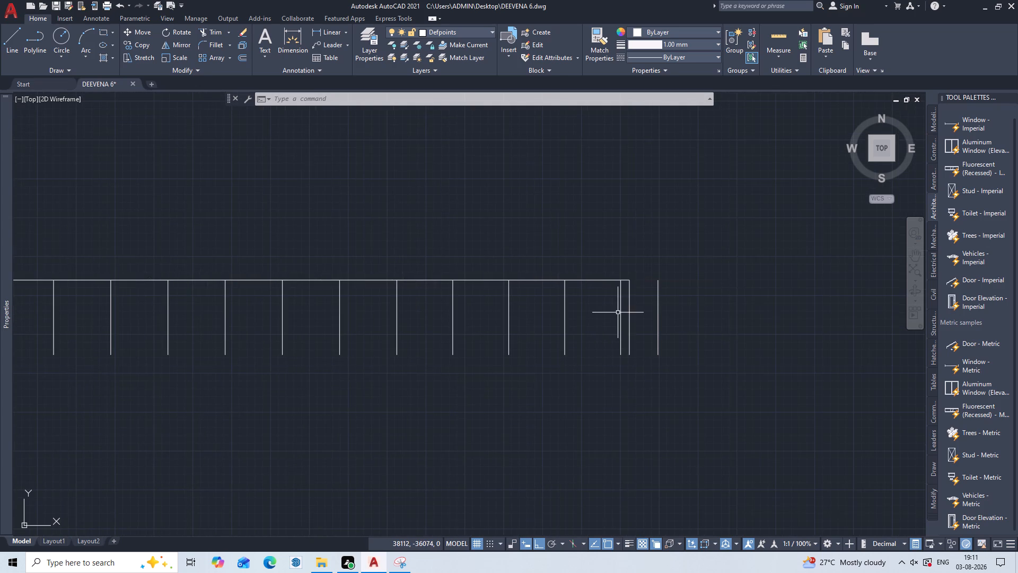
key("l")
key("Return")
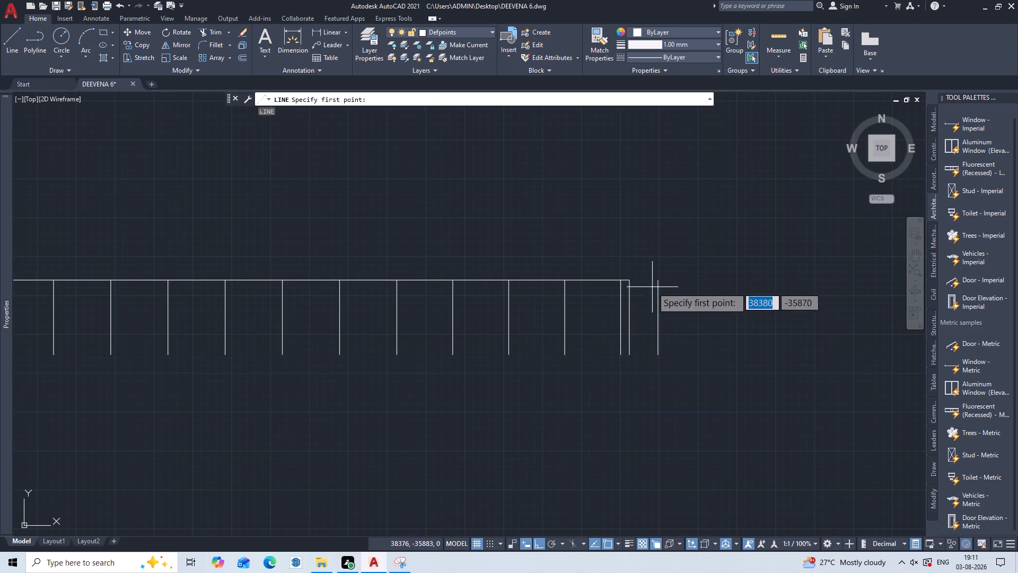
left_click(661, 277)
key("2")
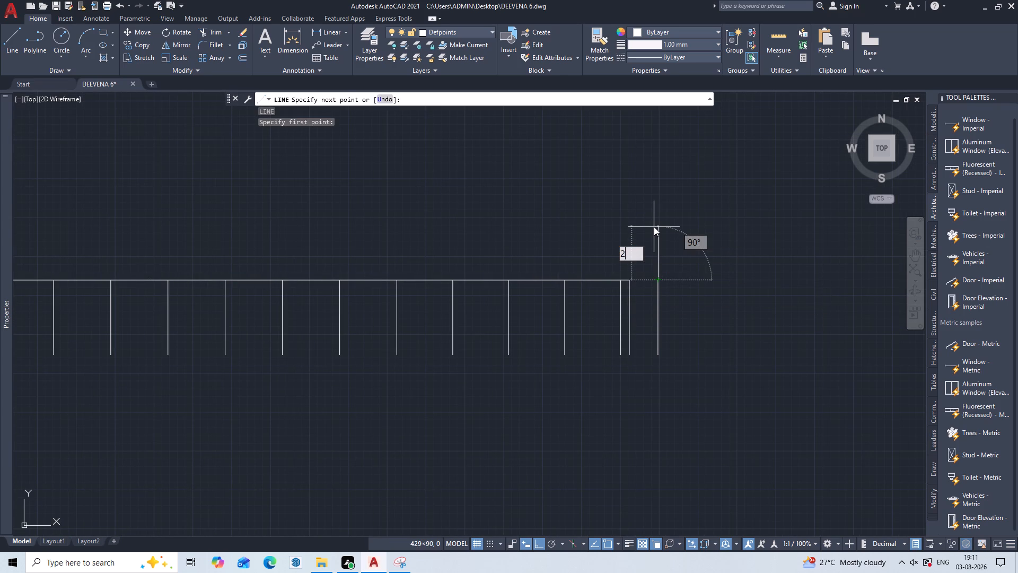
type("30")
key("Return")
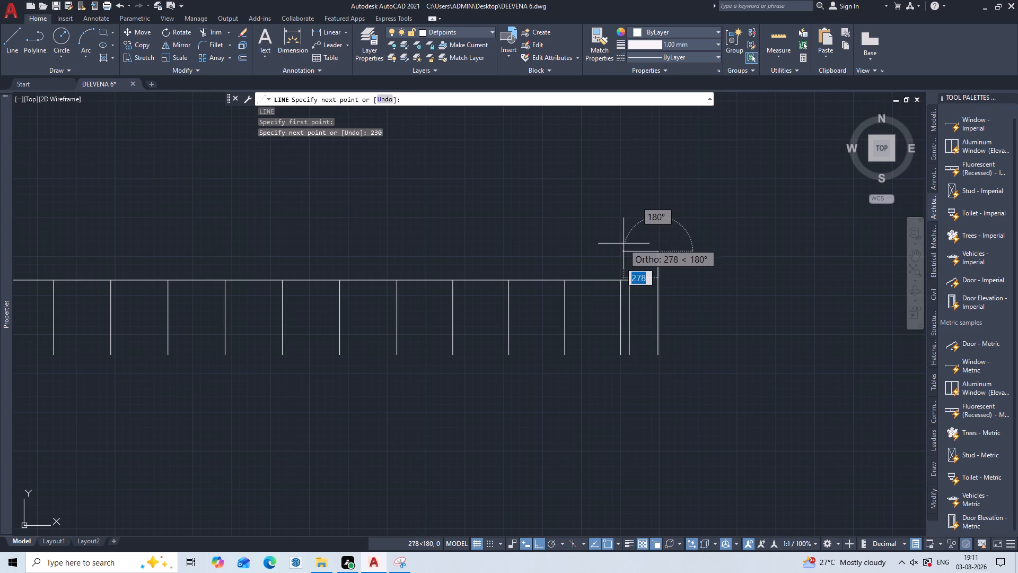
key("Escape")
Draw a 5600-long horizontal line west from the top of the 230 extension to the top of the westernmost vertical line.
key("l")
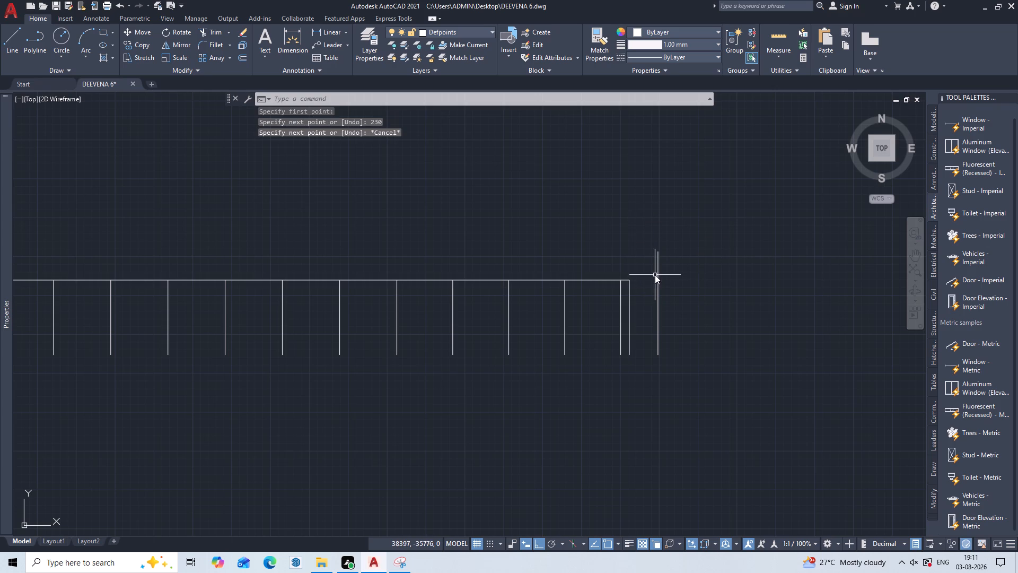
key("Return")
left_click(656, 249)
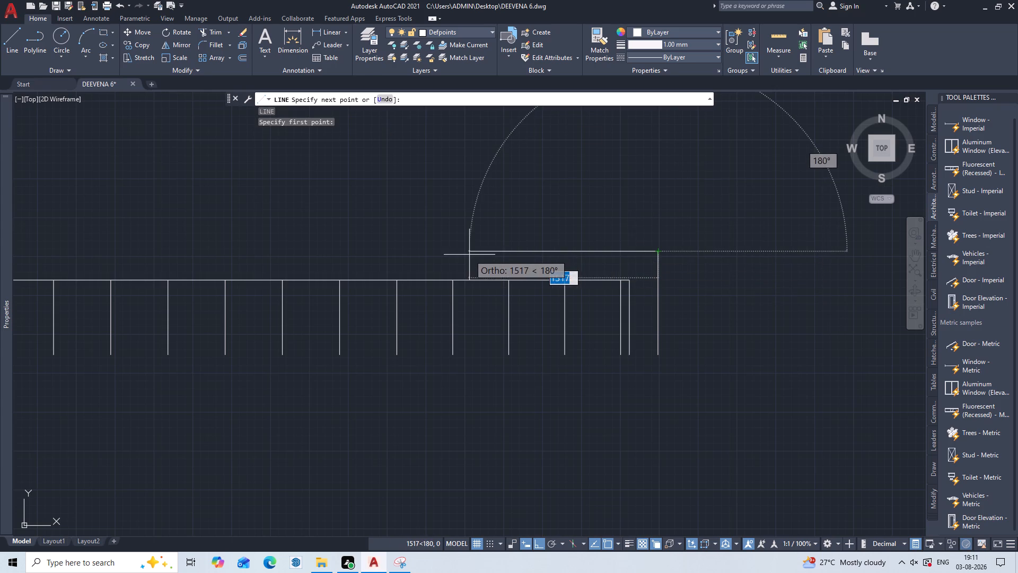
scroll(469, 255, "down", 2)
middle_click_drag(469, 255, 649, 270)
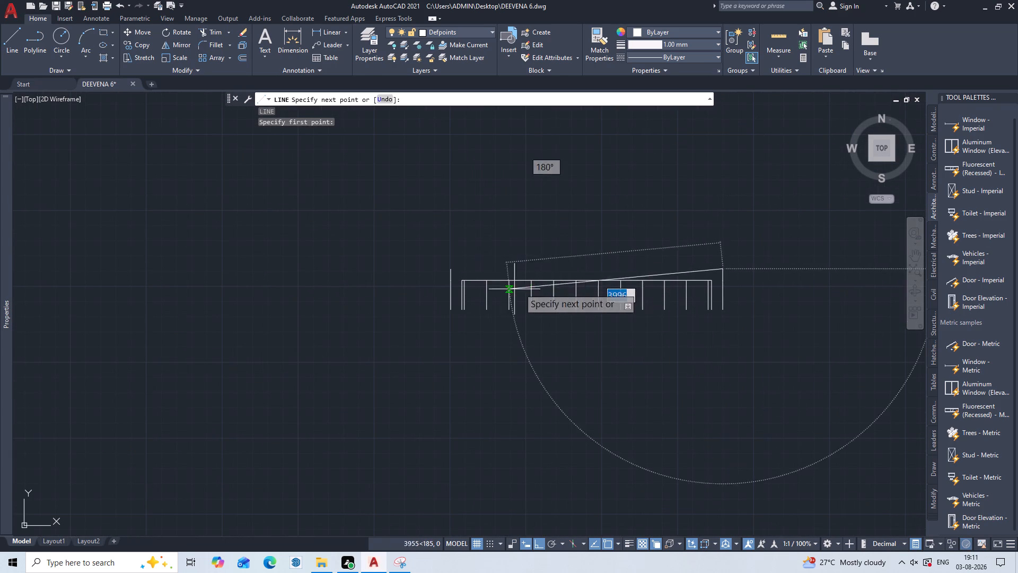
scroll(445, 284, "up", 2)
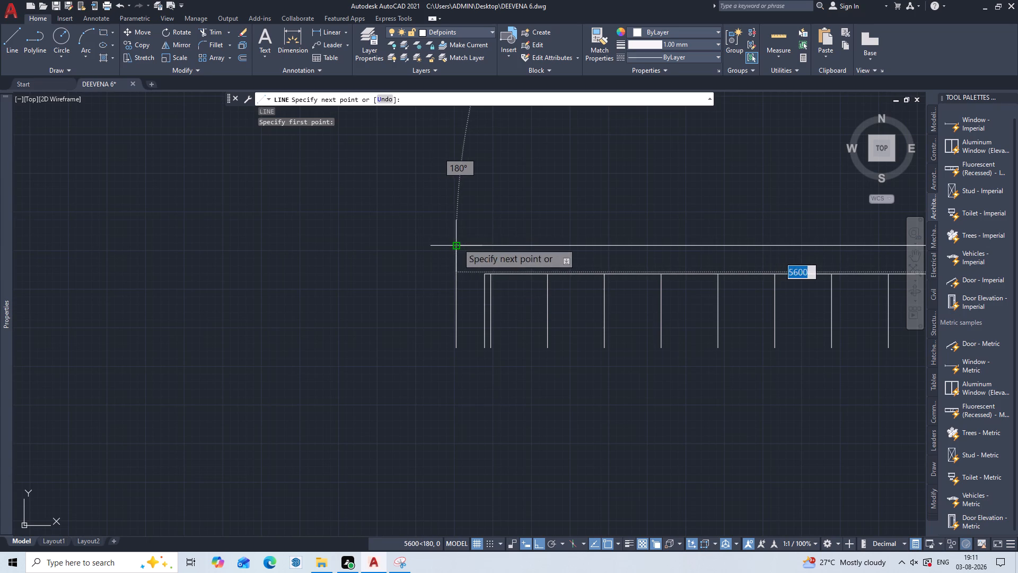
left_click(458, 243)
key("Escape")
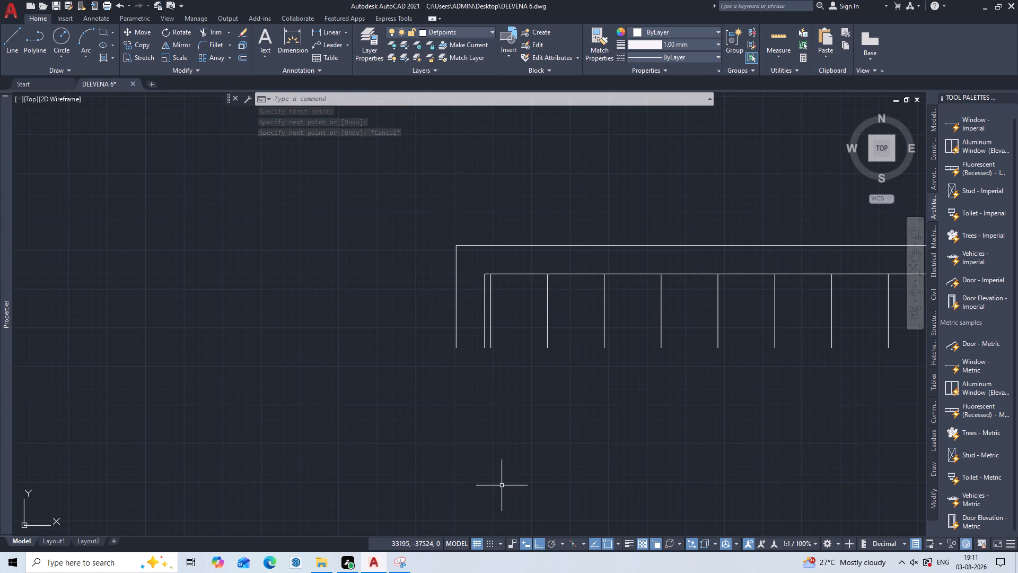
Draw a horizontal line joining the lower ends of the westernmost and easternmost vertical lines to close the outline's bottom.
key("l")
key("Return")
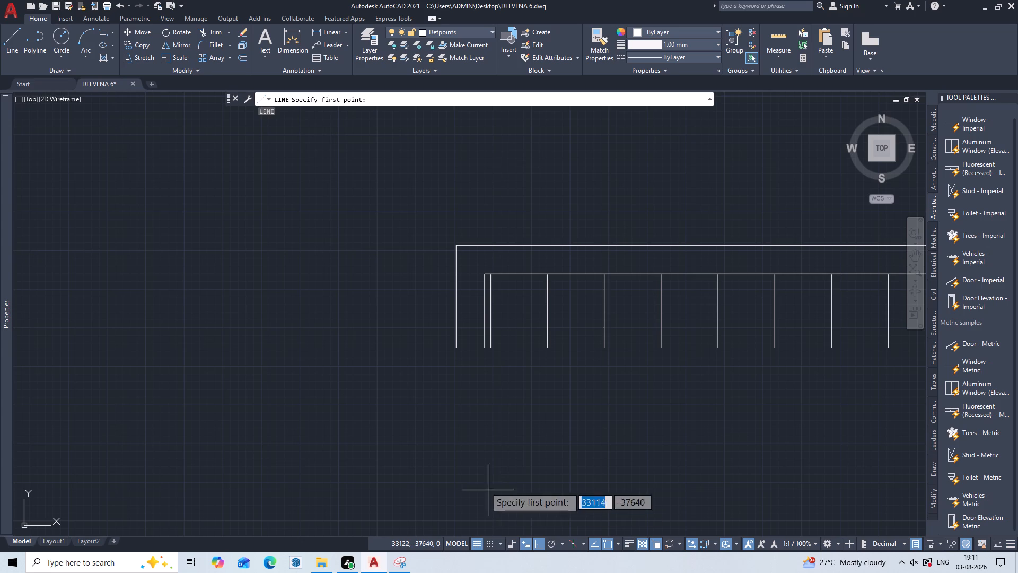
left_click(453, 347)
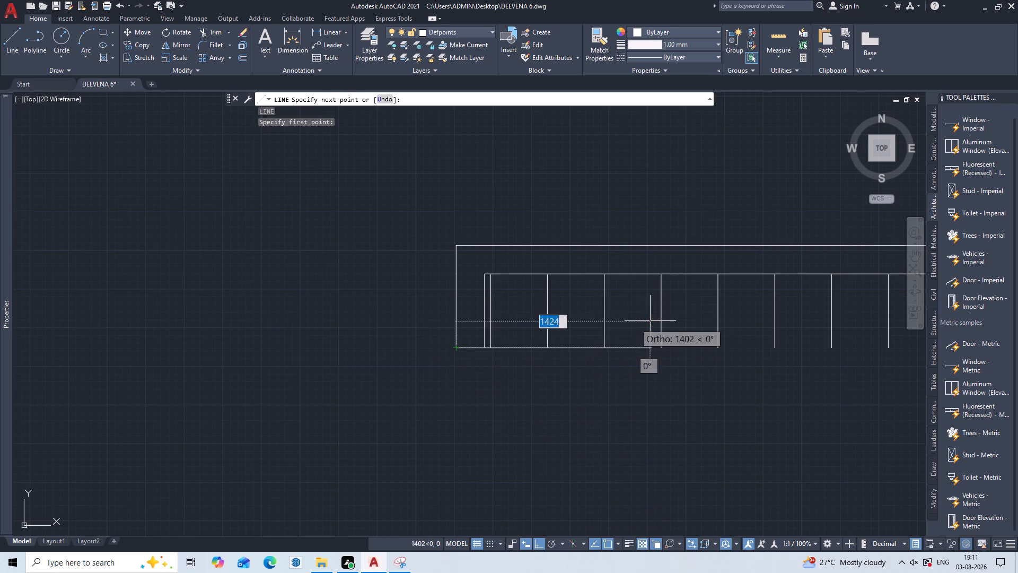
scroll(680, 325, "down", 1)
middle_click_drag(680, 325, 375, 383)
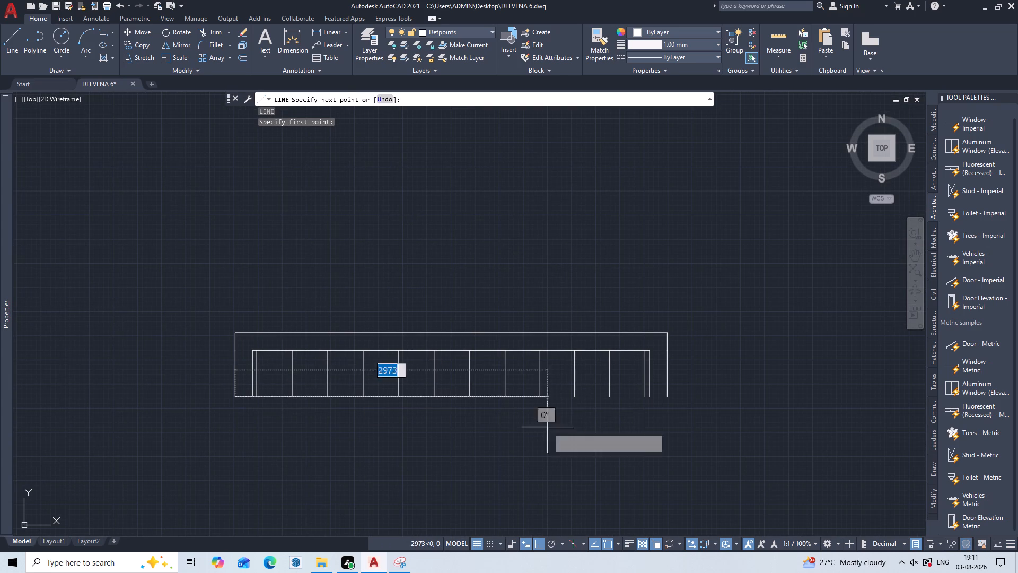
scroll(661, 392, "up", 1)
middle_click_drag(661, 390, 557, 341)
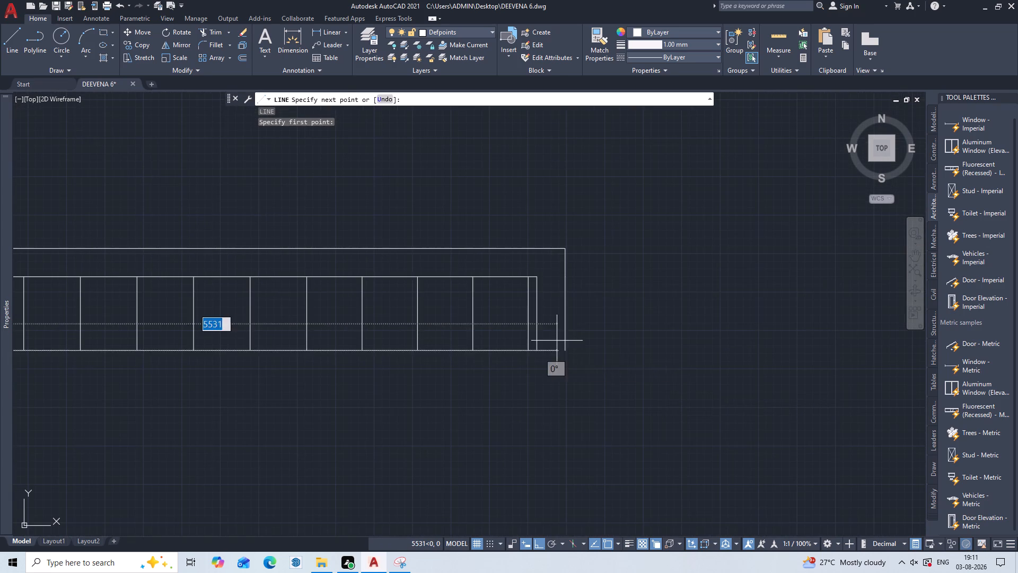
scroll(566, 359, "up", 2)
left_click(563, 339)
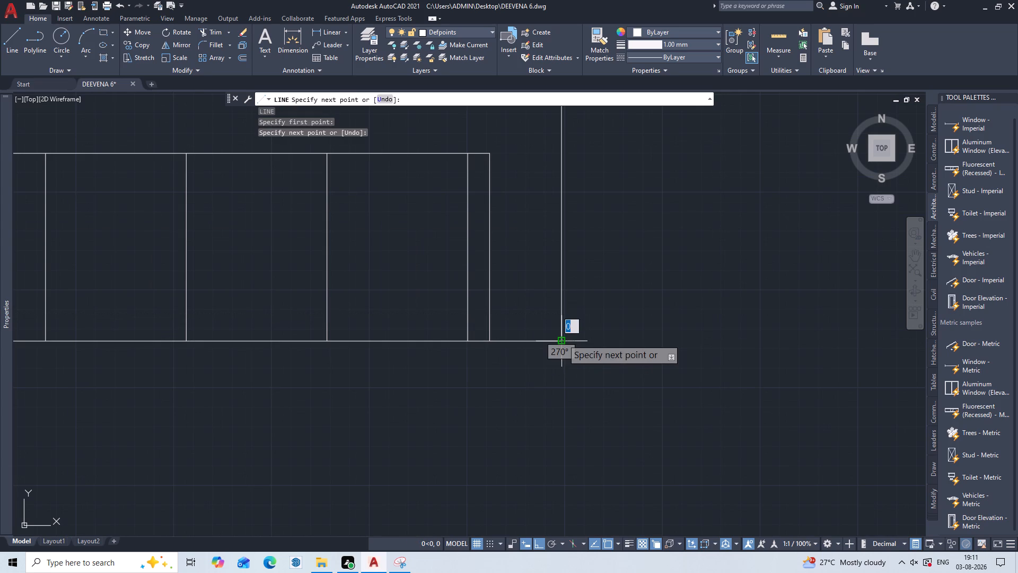
key("Escape")
Hatch the band between the outer and inner outlines with the ANSI32 pattern at scale 310.
scroll(563, 346, "down", 2)
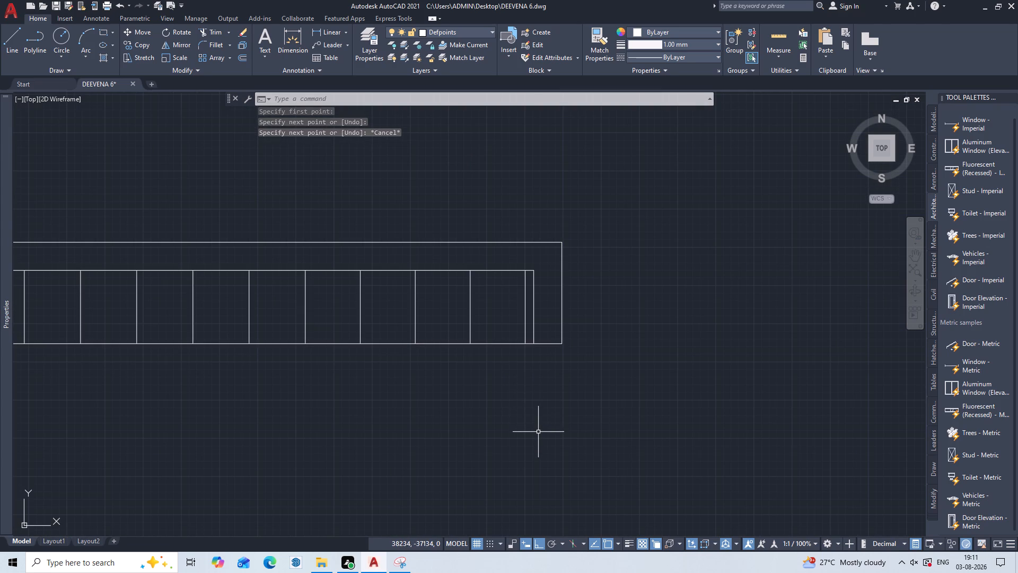
scroll(452, 337, "down", 1)
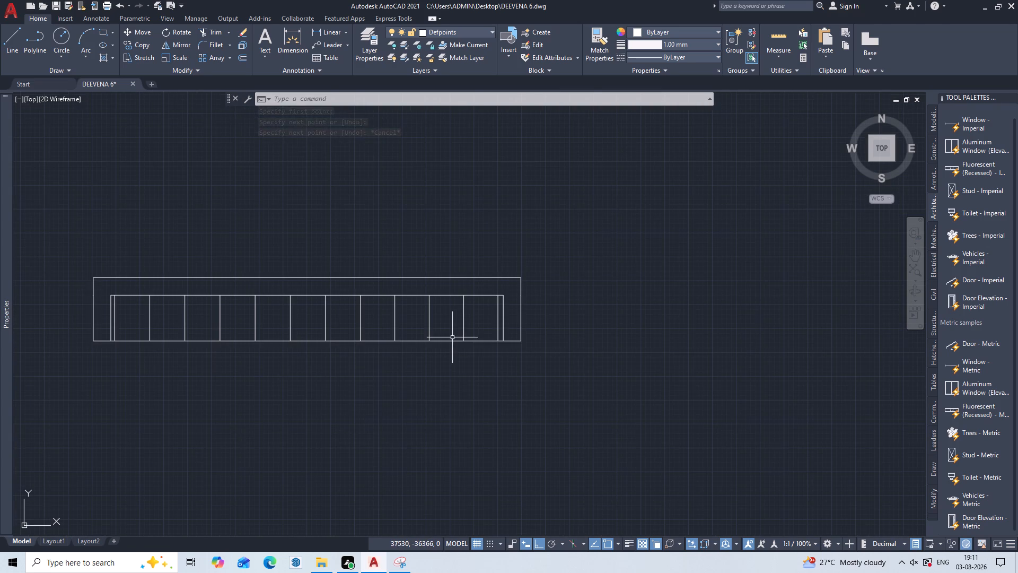
middle_click_drag(438, 341, 591, 324)
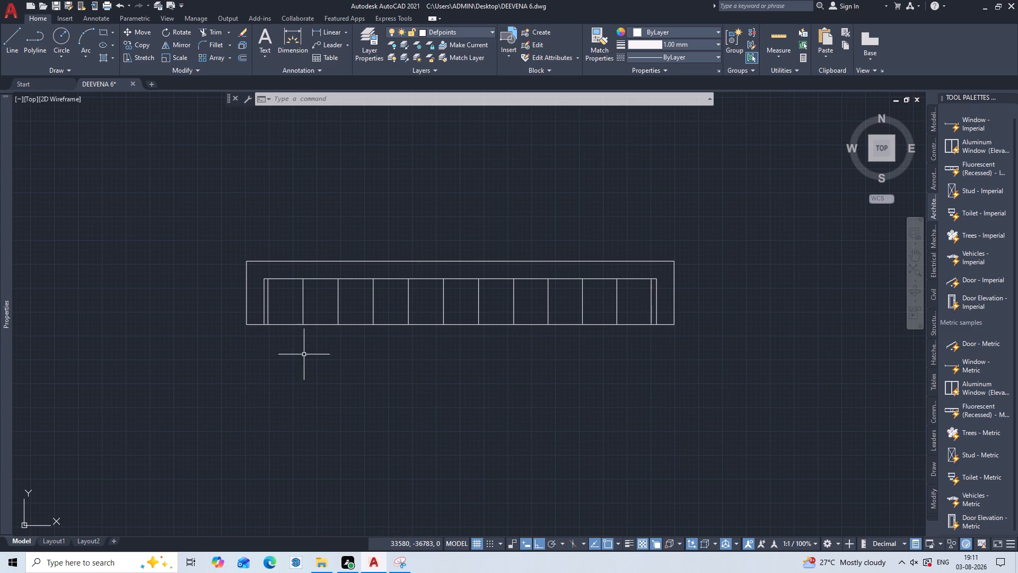
key("h")
key("Return")
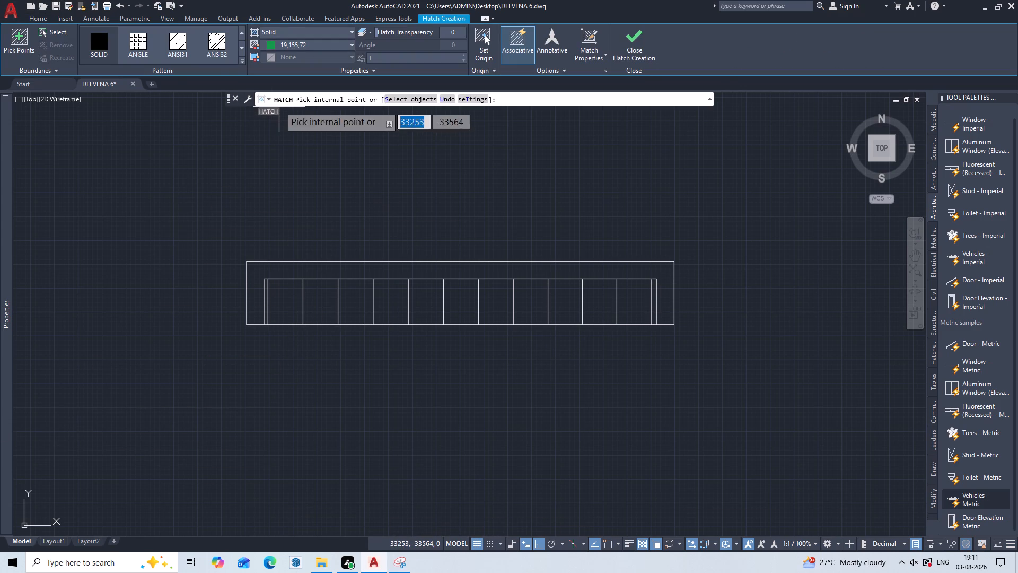
left_click(216, 46)
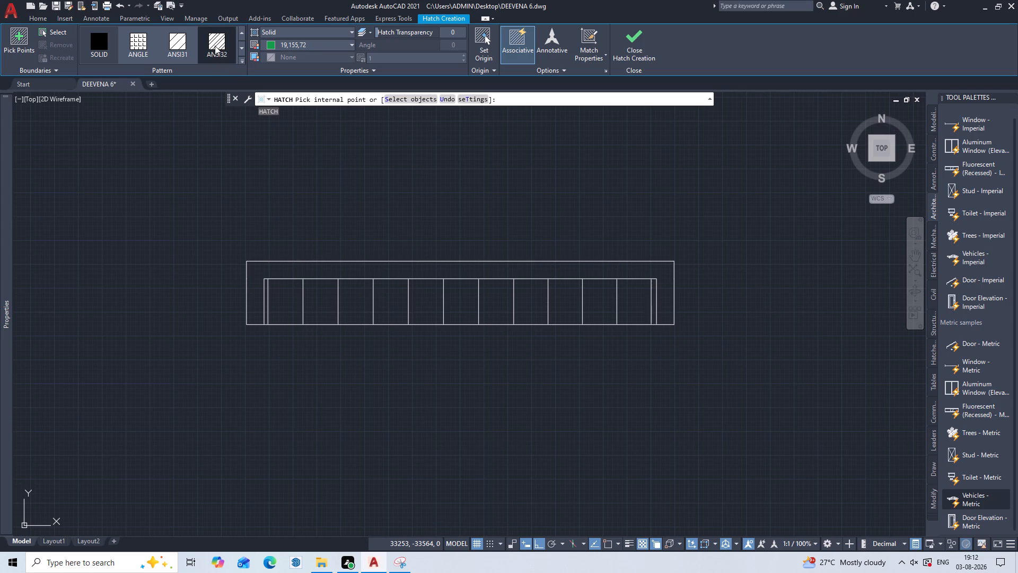
left_click(219, 36)
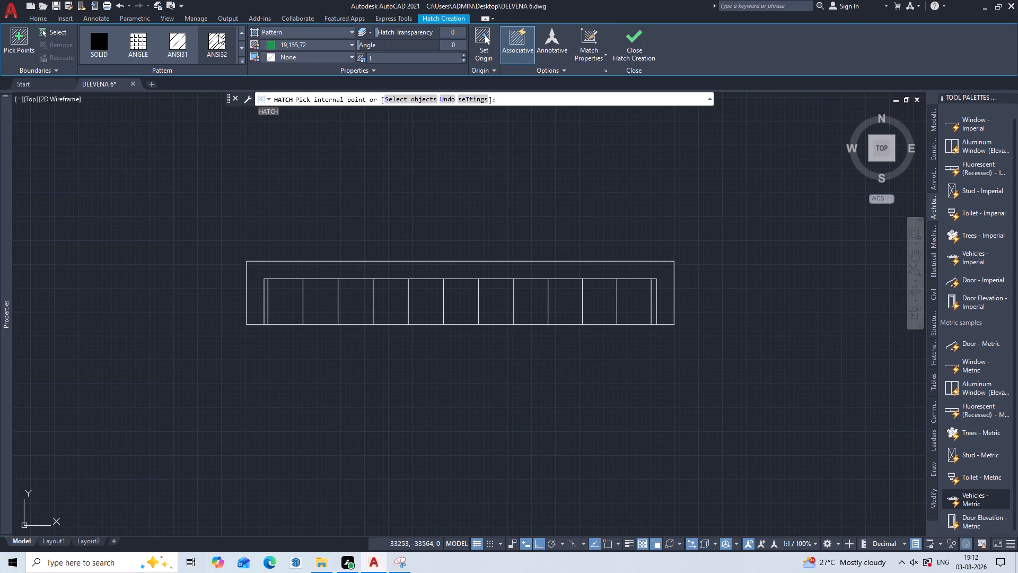
left_click(218, 35)
double_click(217, 34)
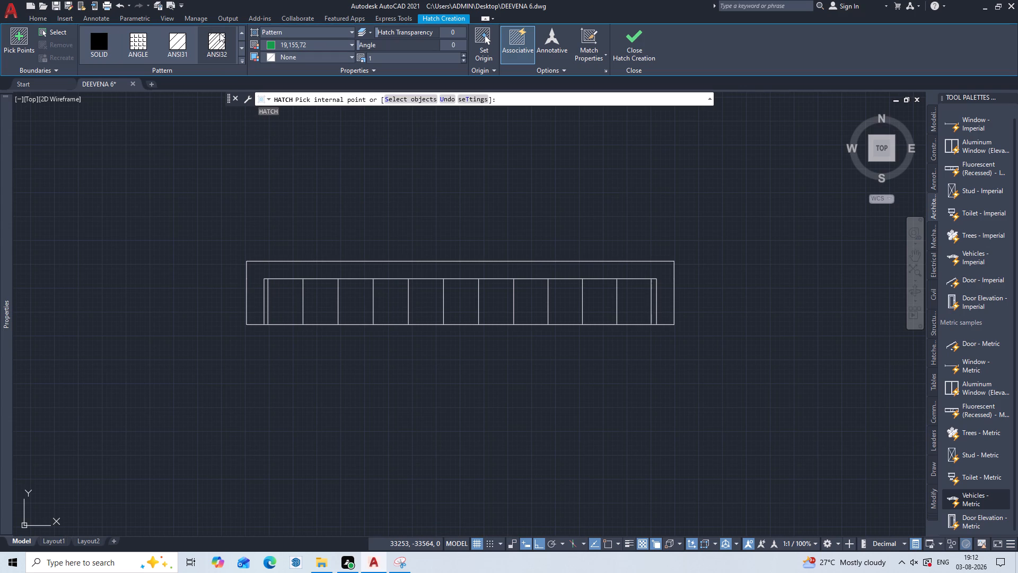
left_click(220, 33)
double_click(220, 33)
left_click(212, 42)
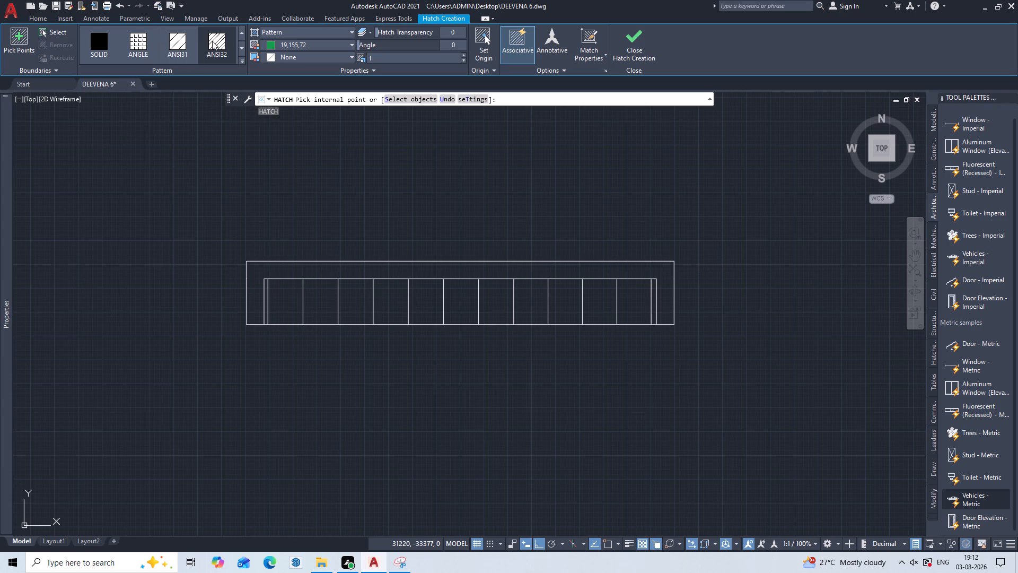
double_click(212, 41)
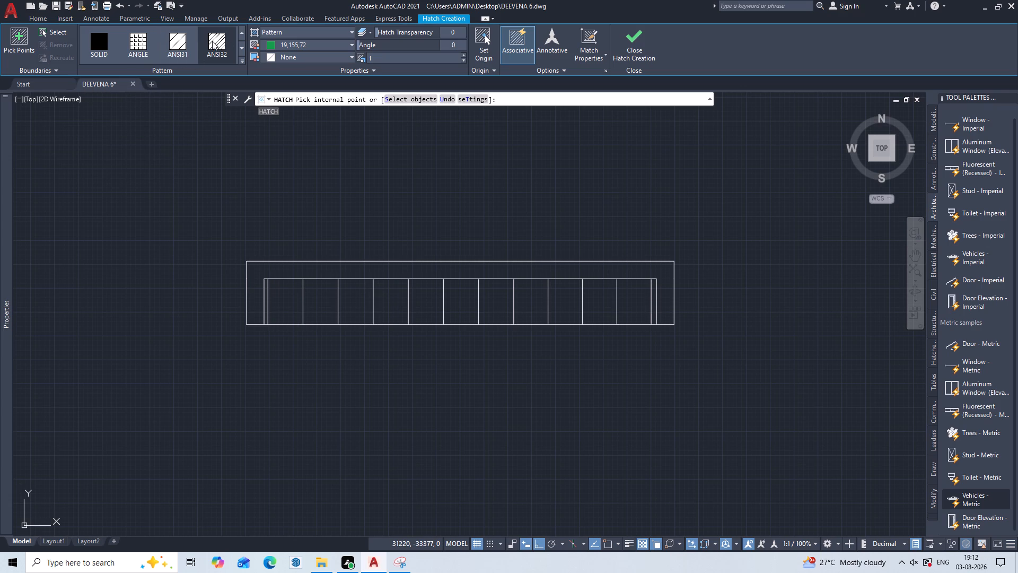
double_click(221, 35)
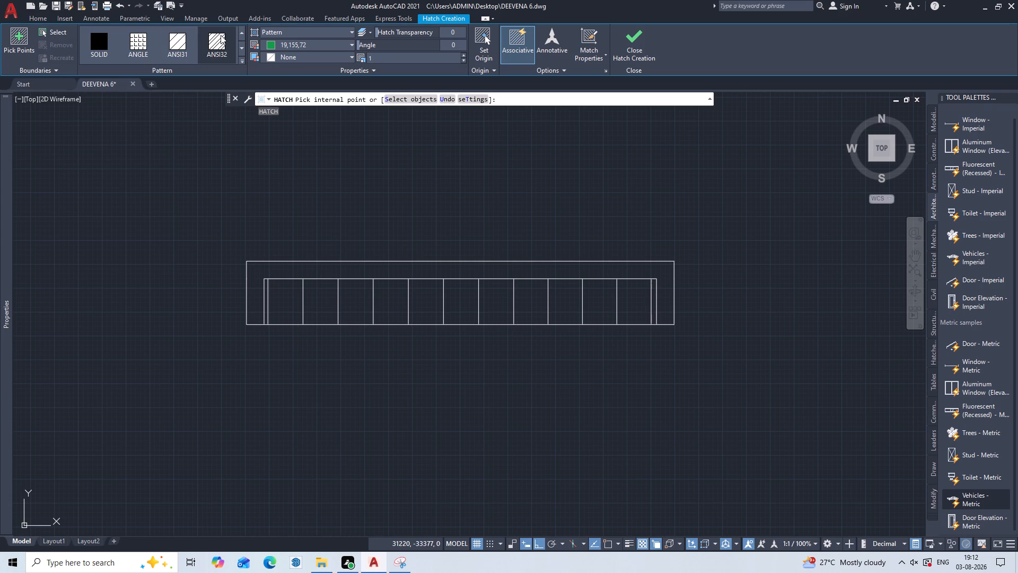
left_click(221, 34)
left_click(221, 33)
double_click(210, 42)
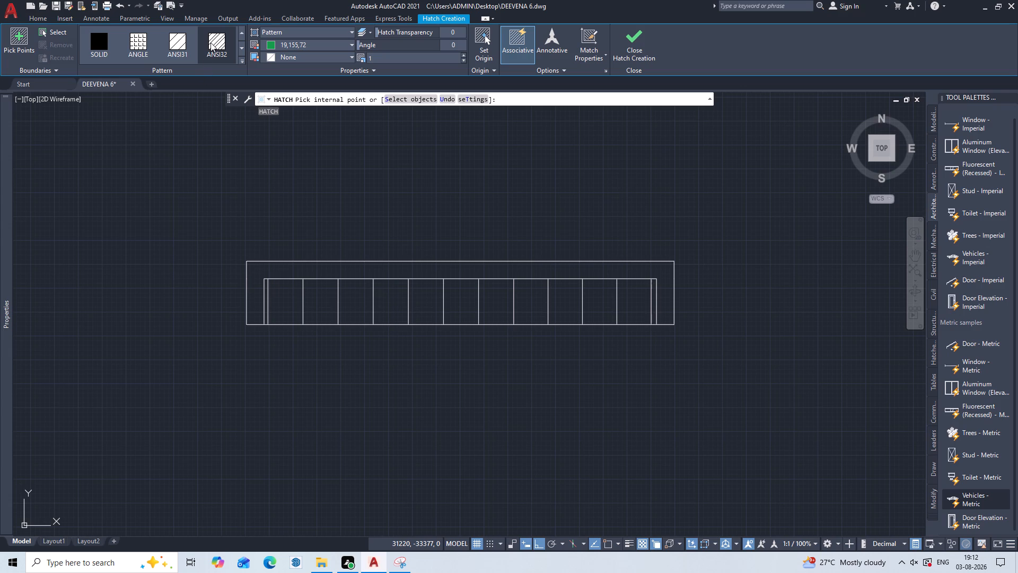
left_click(210, 42)
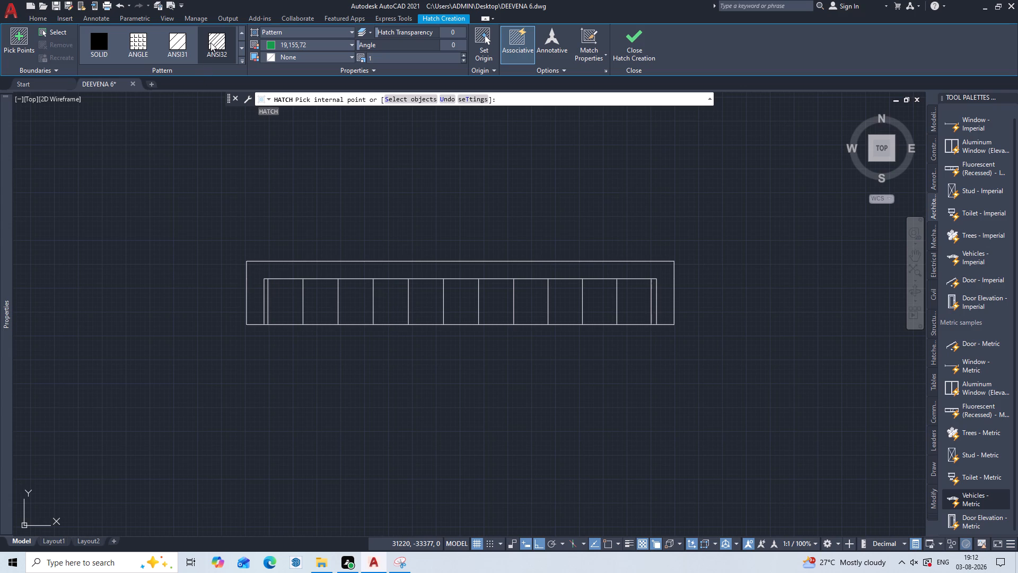
left_click(210, 42)
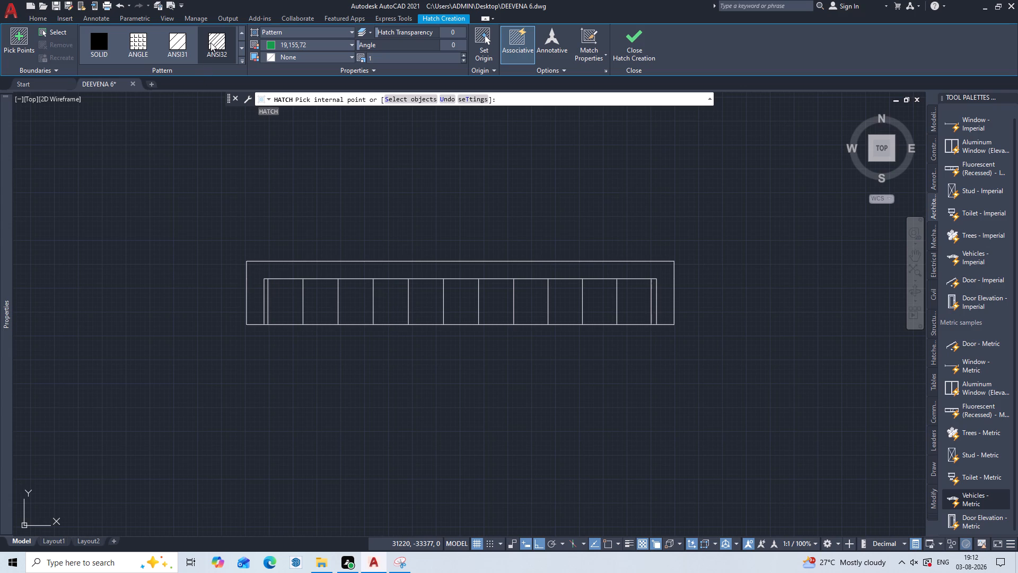
left_click(210, 42)
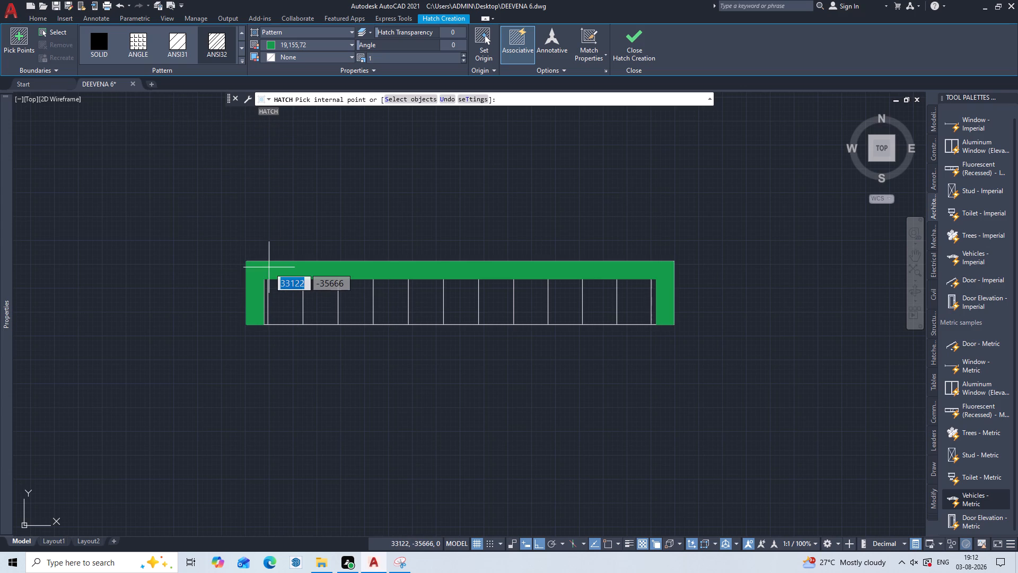
left_click(461, 57)
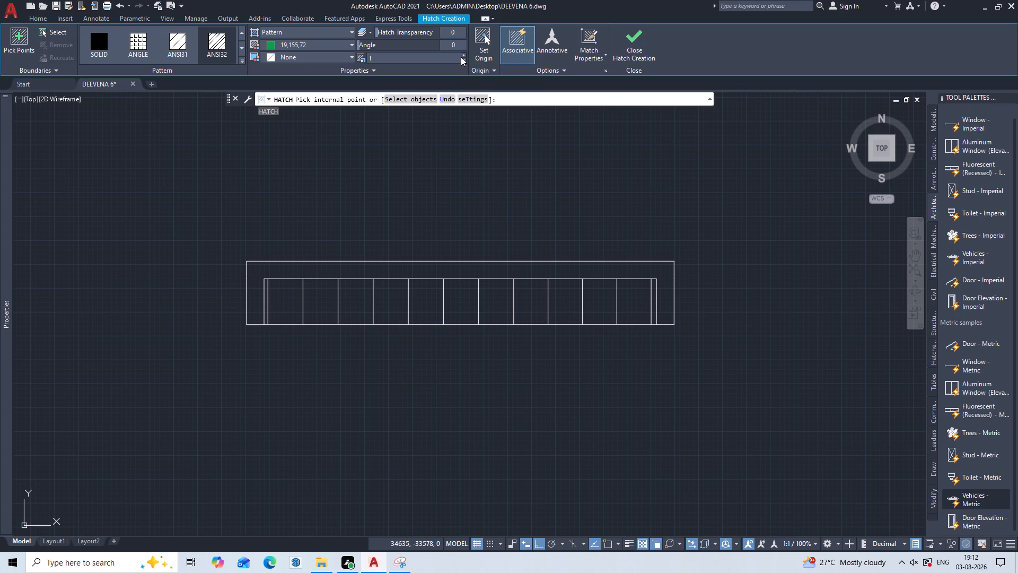
left_click(462, 55)
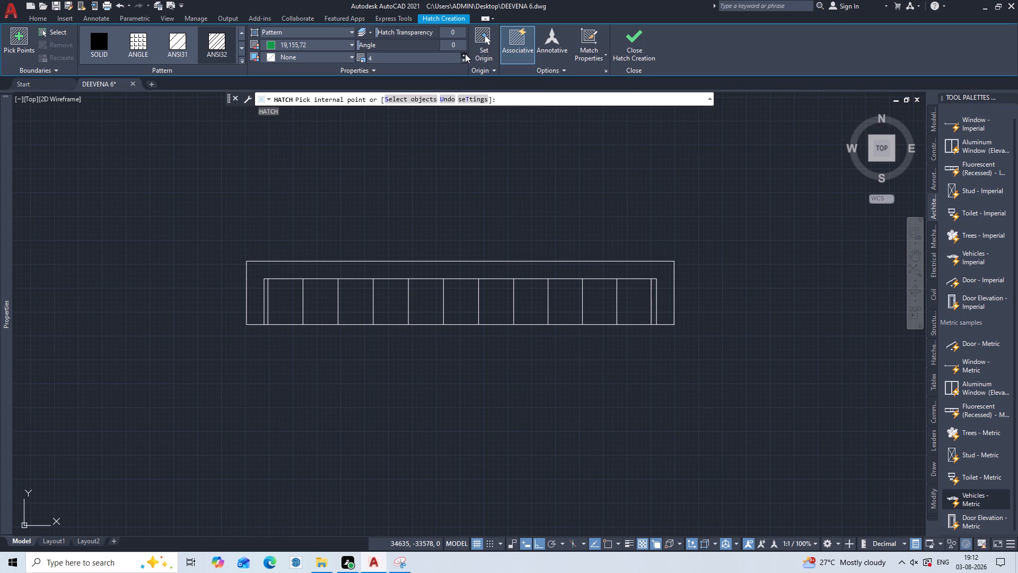
left_click(465, 54)
left_click(295, 265)
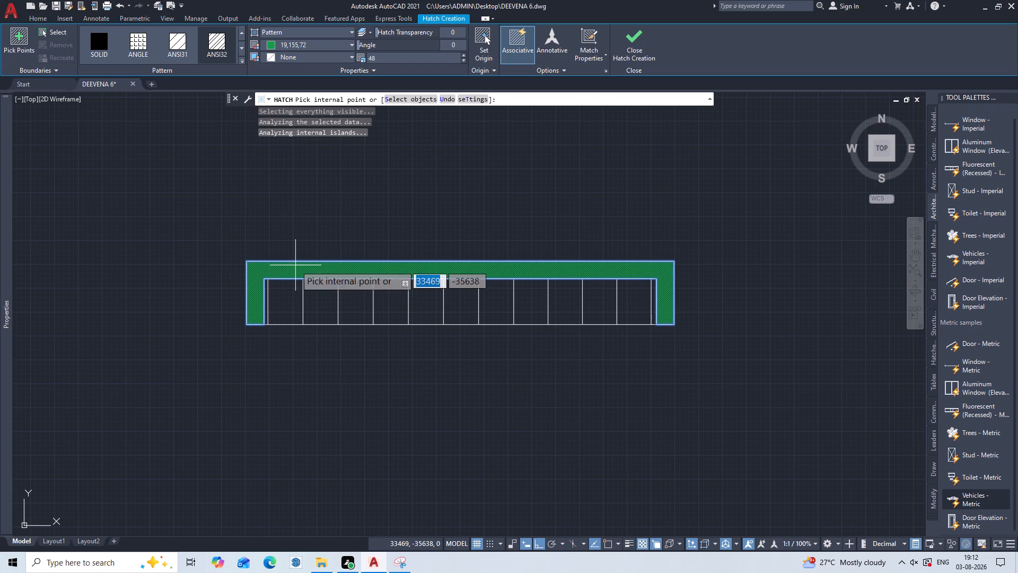
left_click(463, 54)
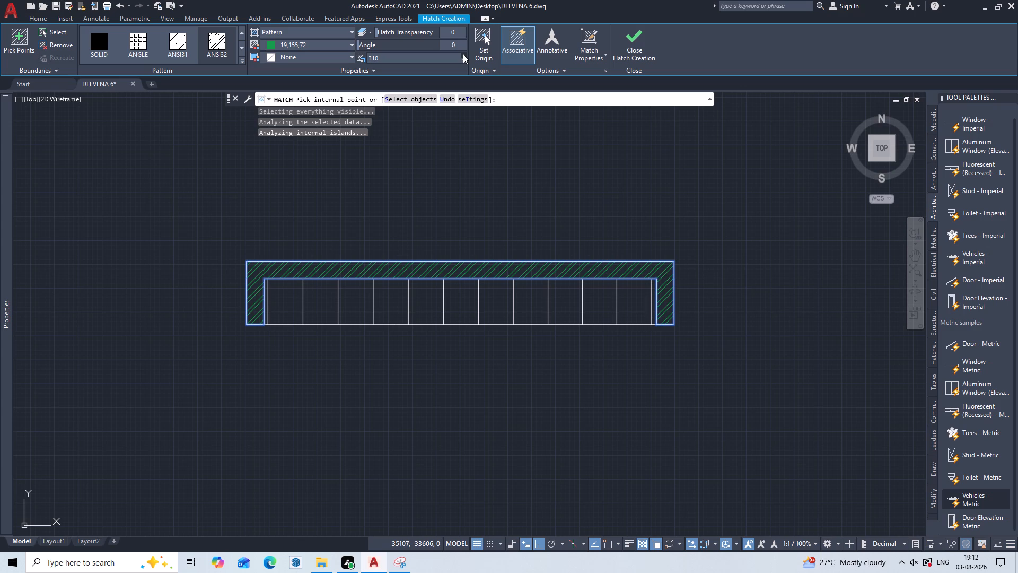
key("Return")
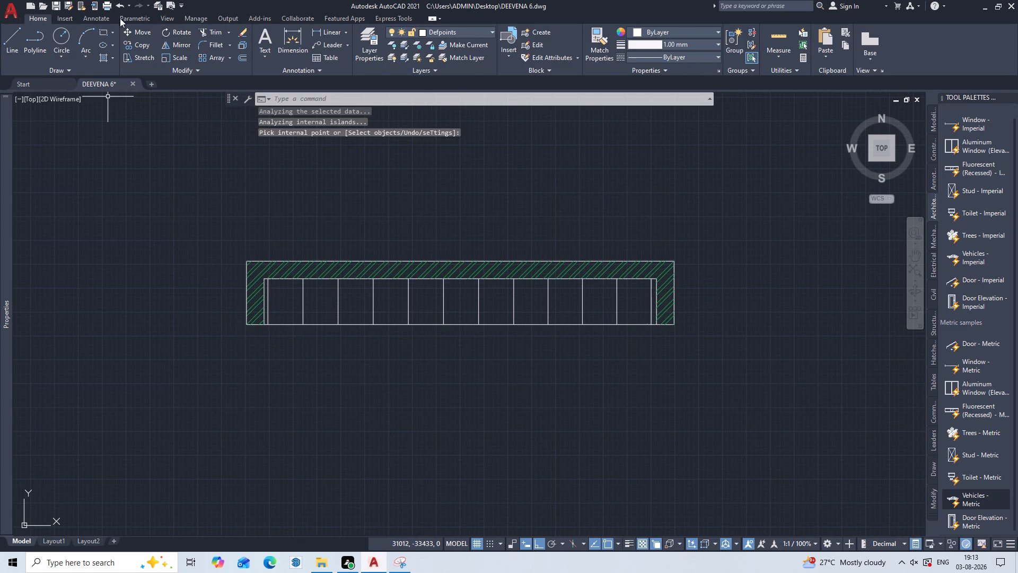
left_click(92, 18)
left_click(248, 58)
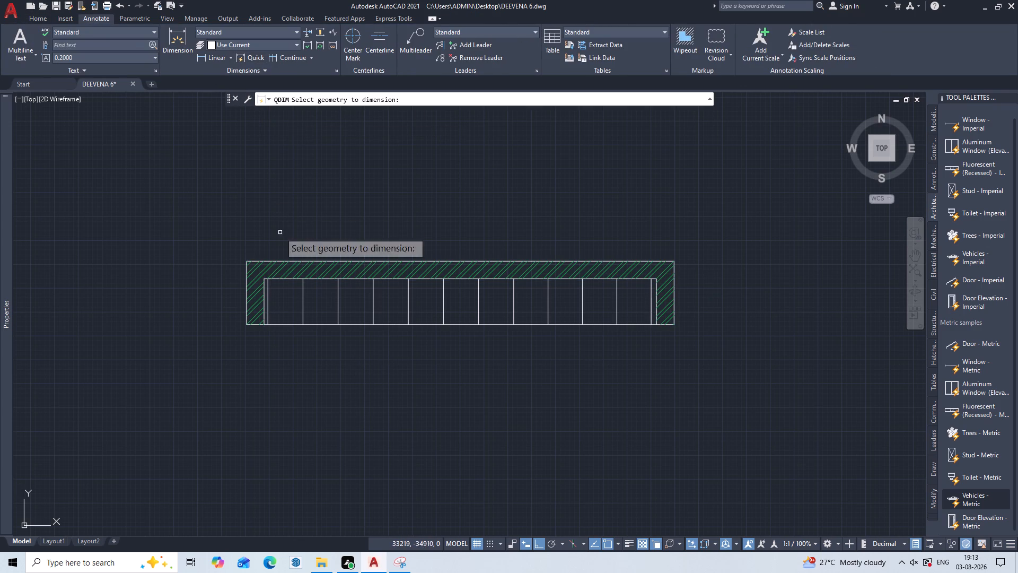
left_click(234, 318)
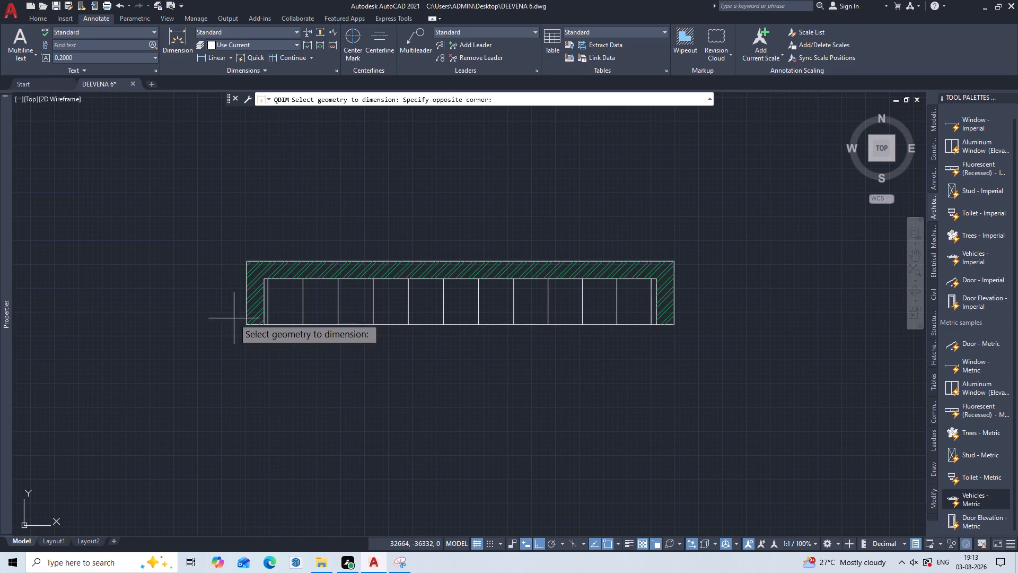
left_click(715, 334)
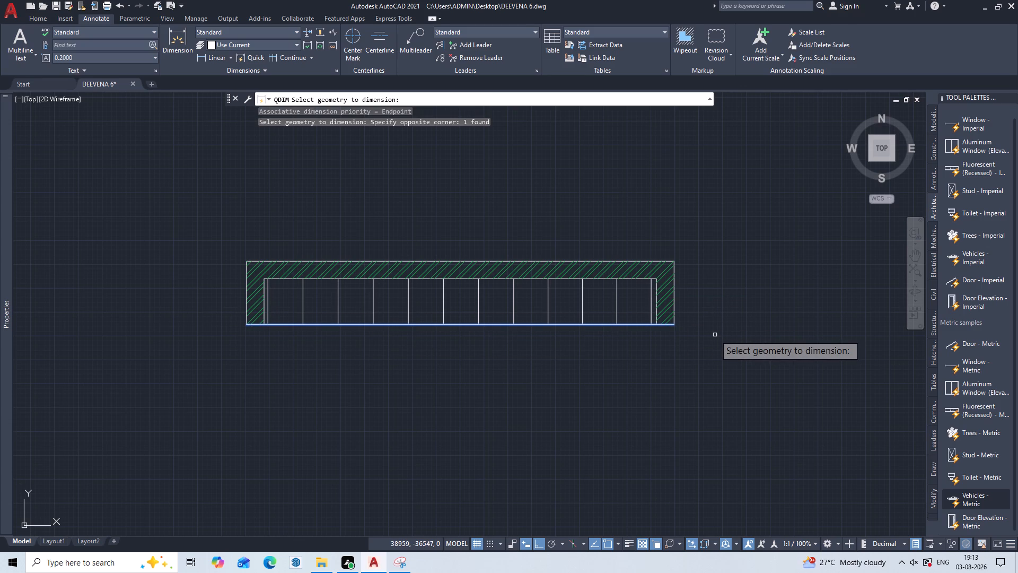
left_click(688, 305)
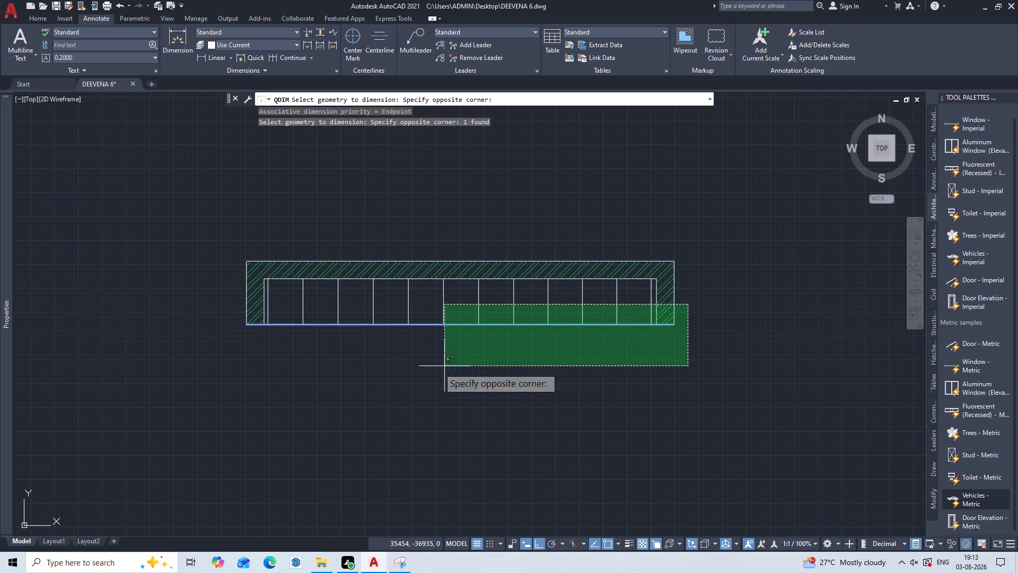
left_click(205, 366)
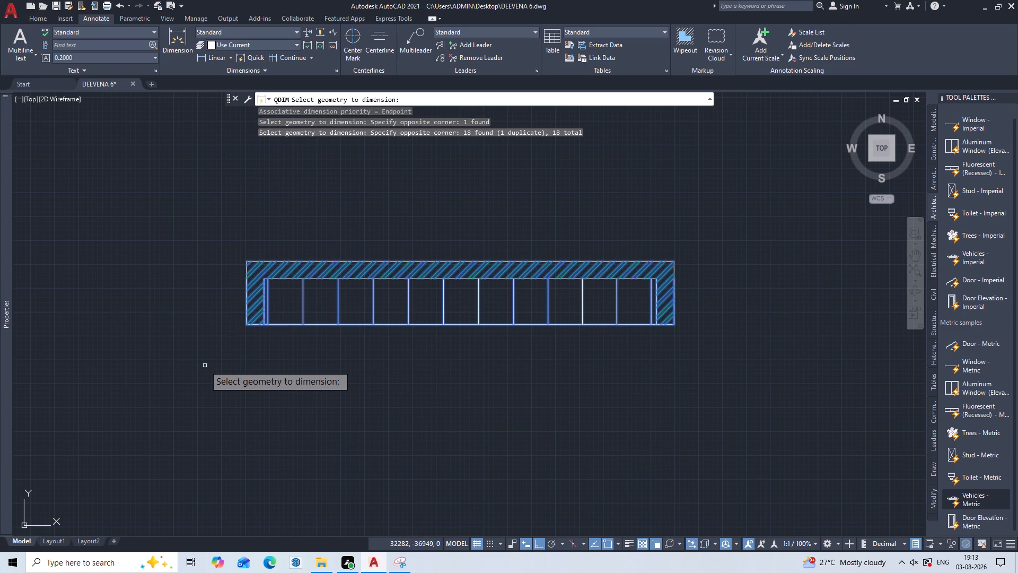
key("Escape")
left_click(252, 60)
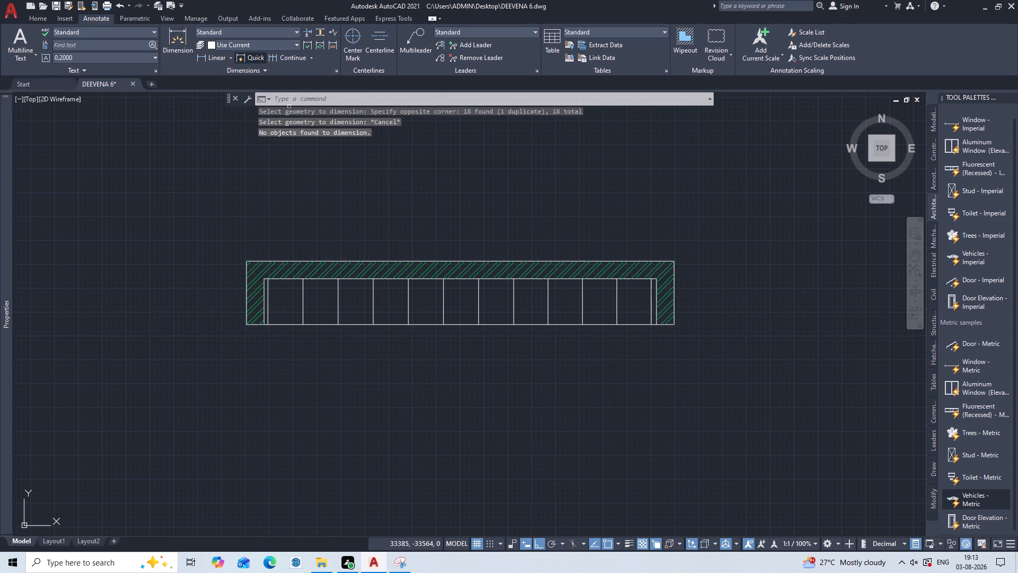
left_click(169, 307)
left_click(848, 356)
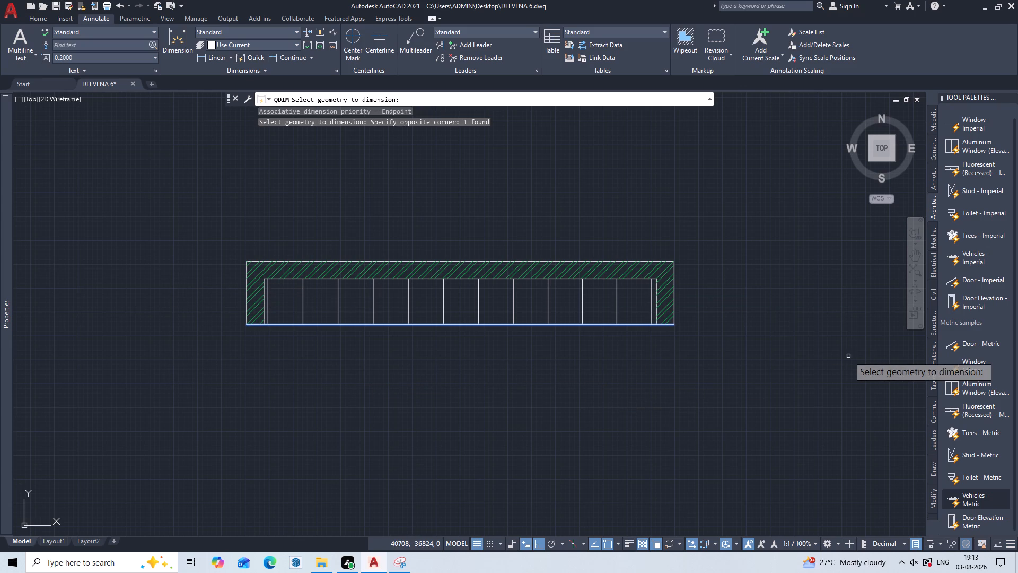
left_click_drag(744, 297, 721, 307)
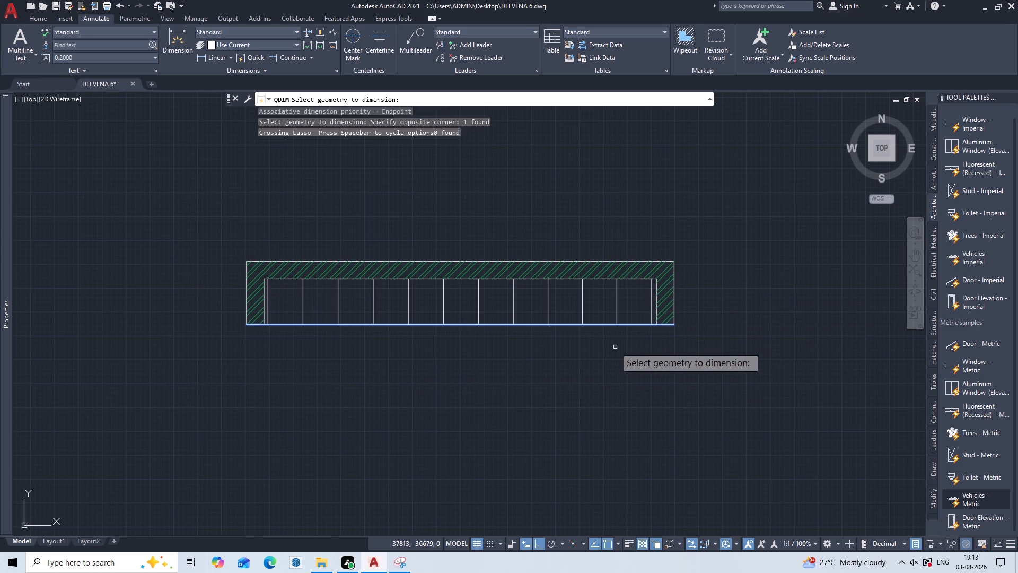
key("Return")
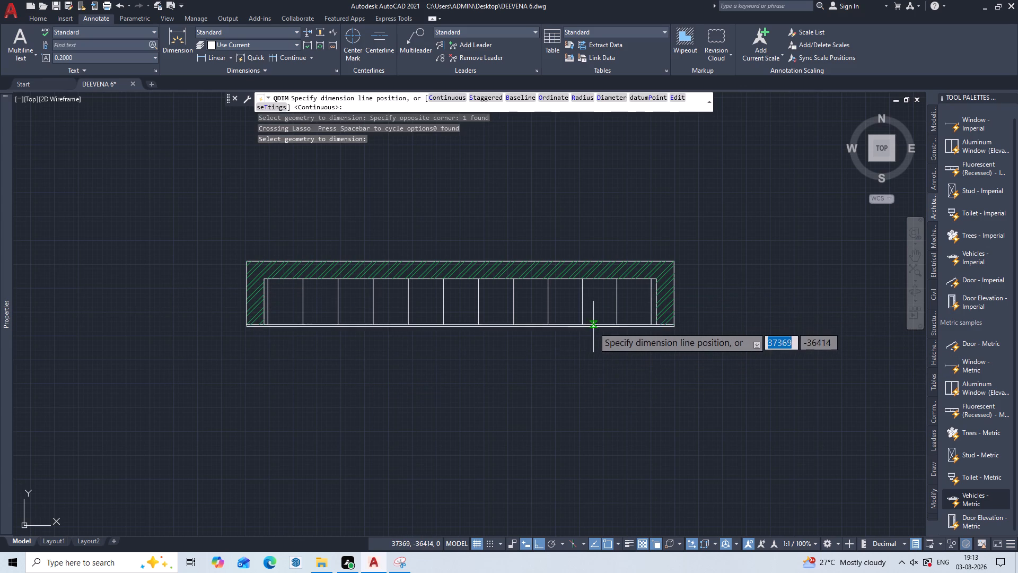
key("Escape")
Add a continuous row of quick dimensions just below the hatched outline, covering its bottom line and all vertical divisions.
key("Return")
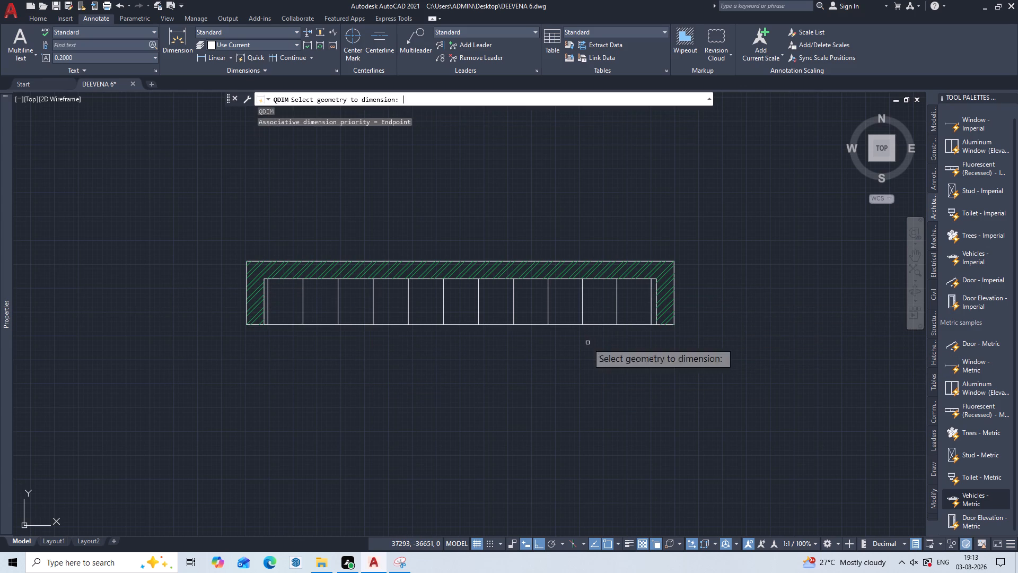
left_click(257, 57)
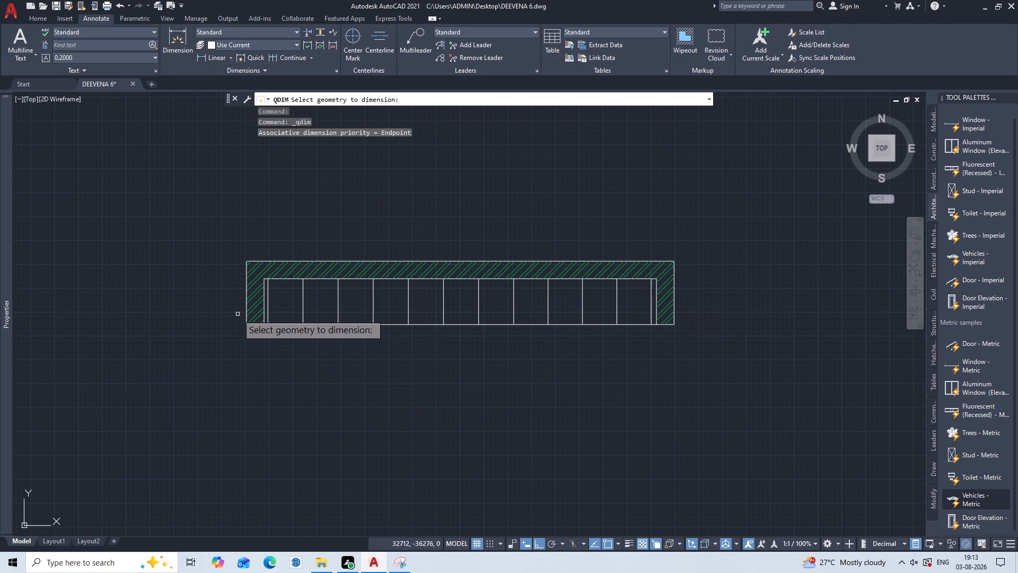
left_click(239, 295)
left_click(707, 364)
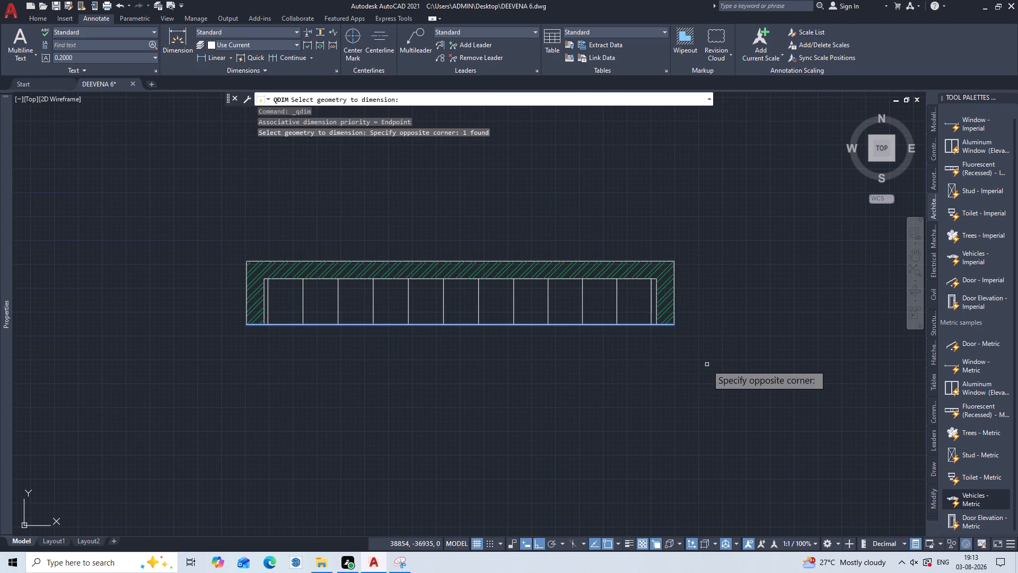
left_click(685, 295)
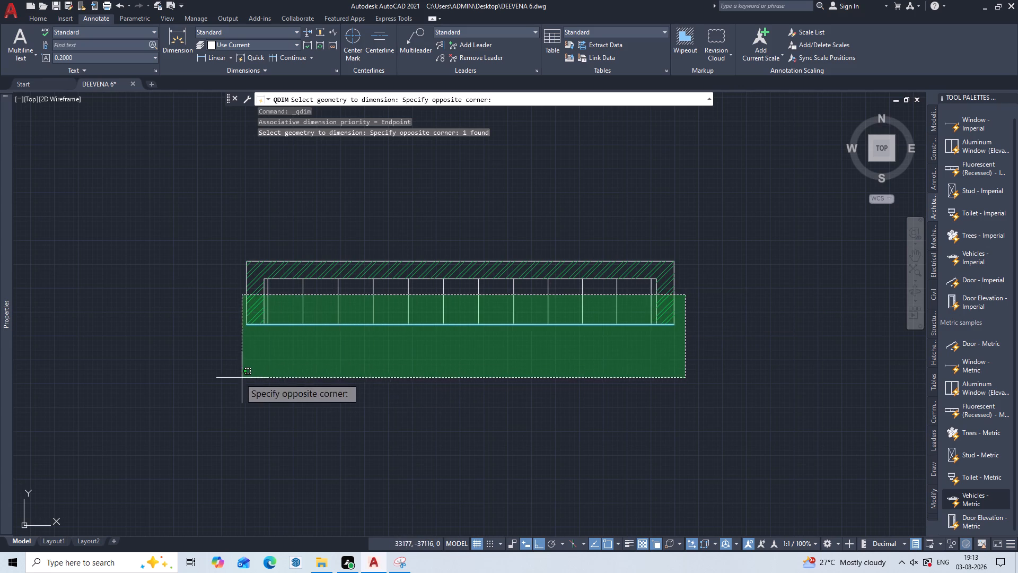
left_click(220, 374)
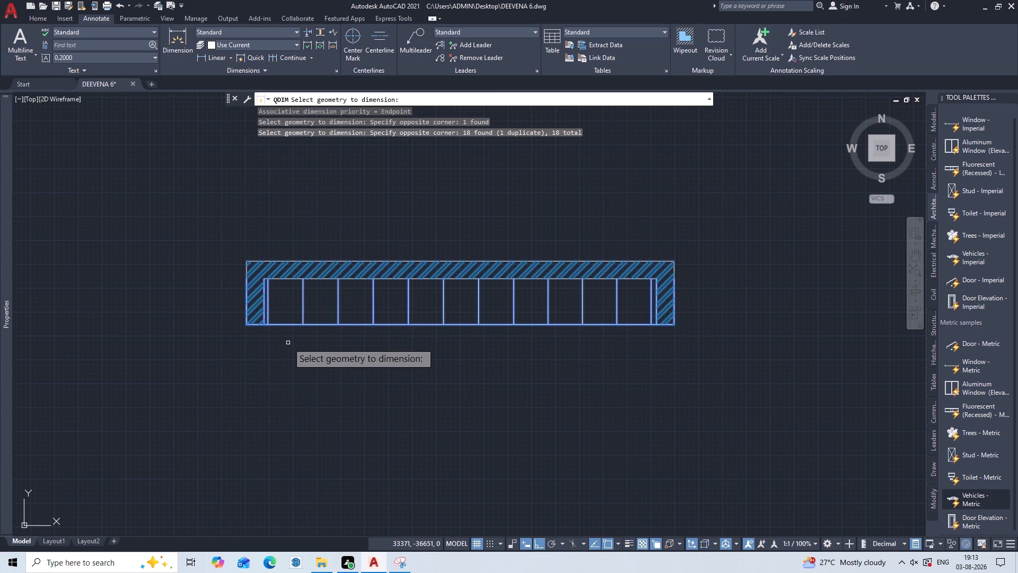
key("Return")
left_click(335, 349)
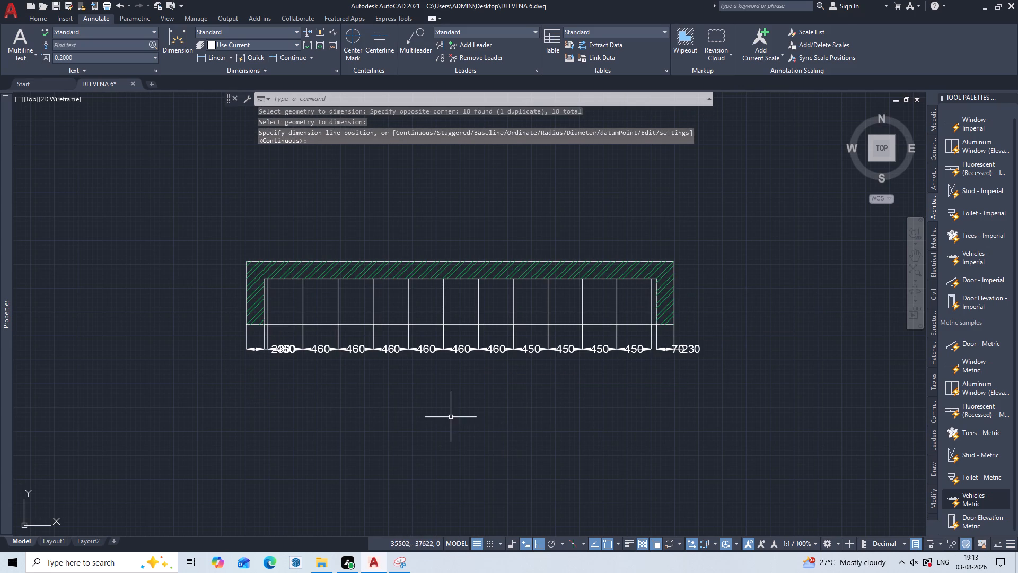
key("Escape")
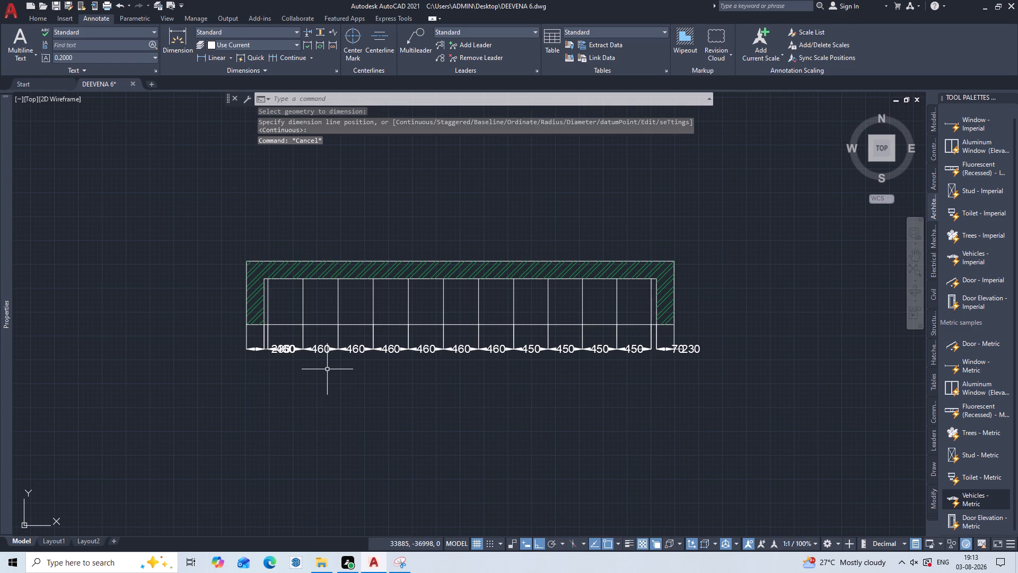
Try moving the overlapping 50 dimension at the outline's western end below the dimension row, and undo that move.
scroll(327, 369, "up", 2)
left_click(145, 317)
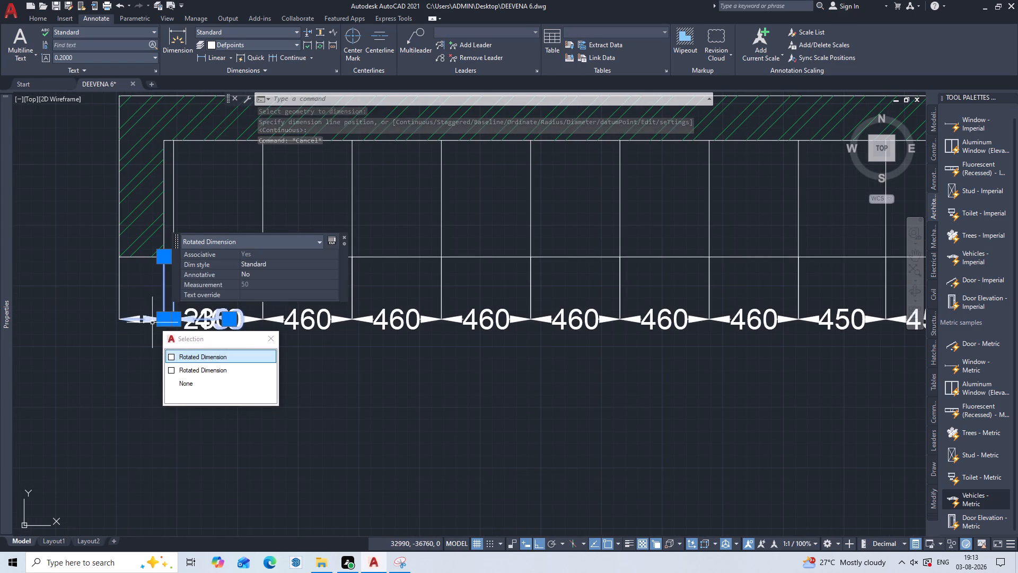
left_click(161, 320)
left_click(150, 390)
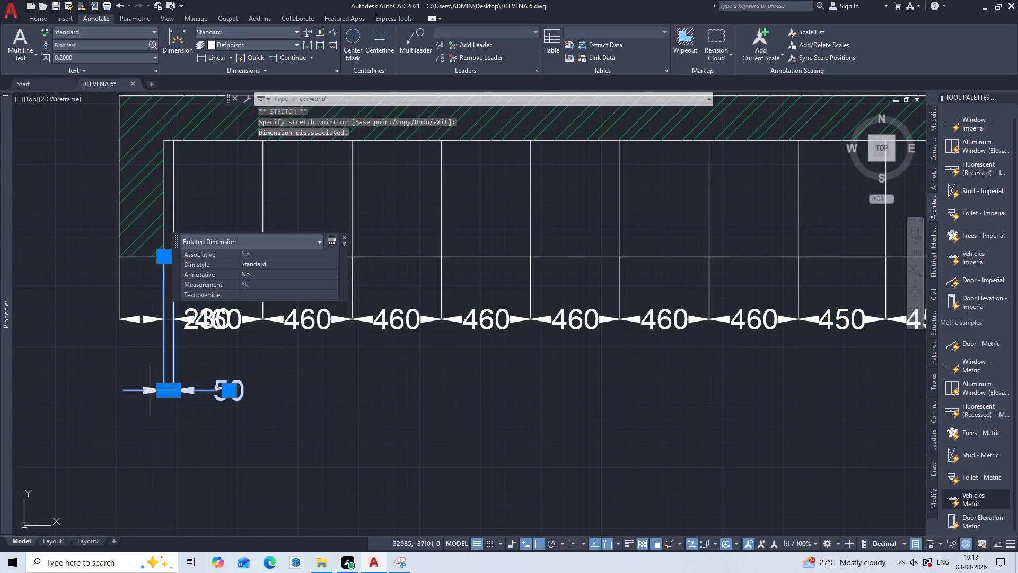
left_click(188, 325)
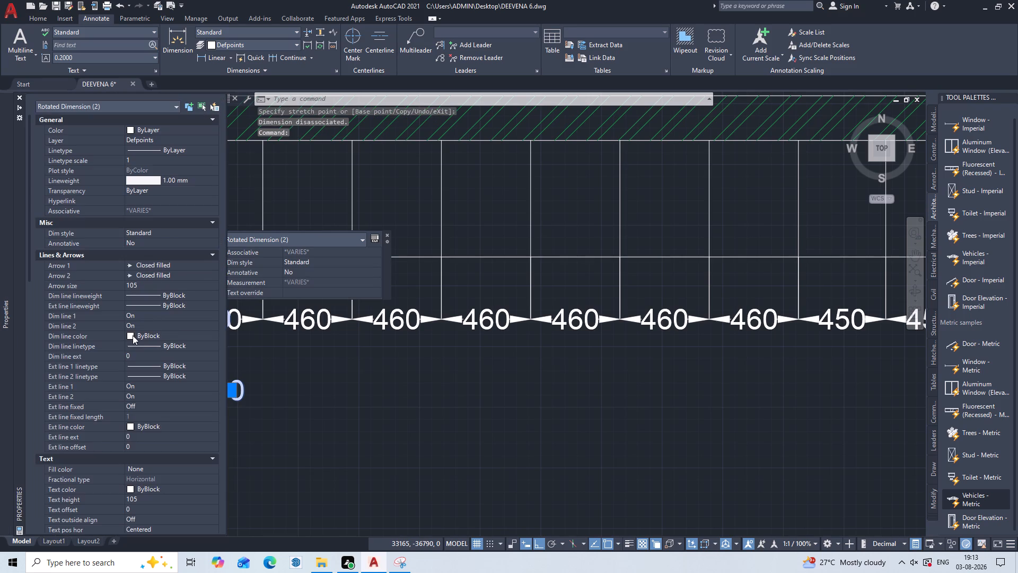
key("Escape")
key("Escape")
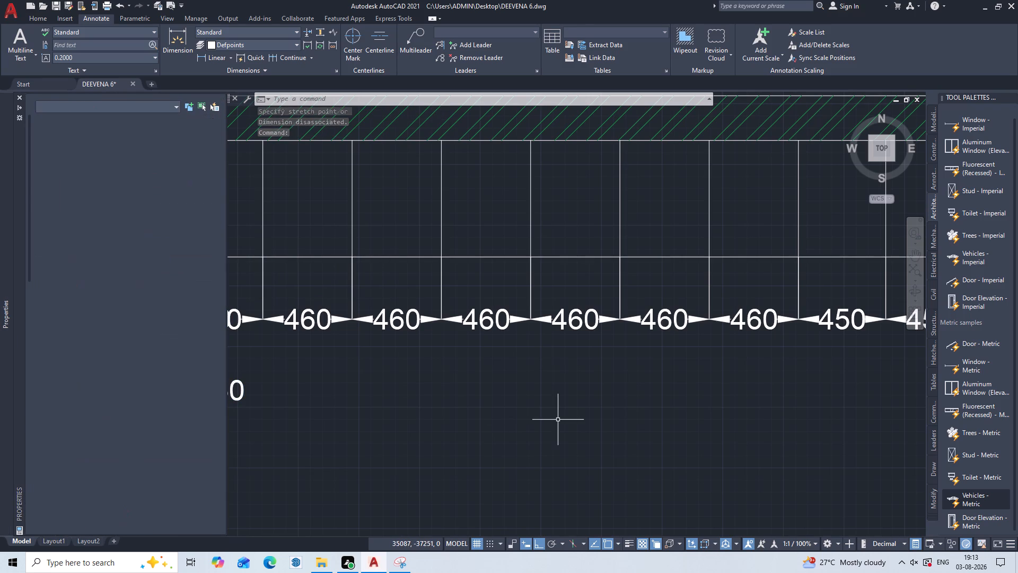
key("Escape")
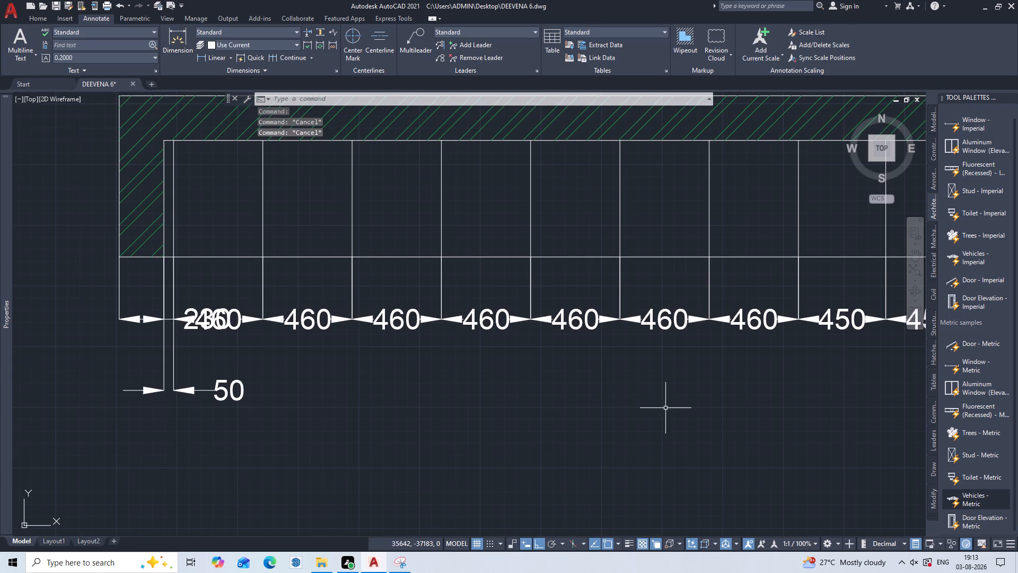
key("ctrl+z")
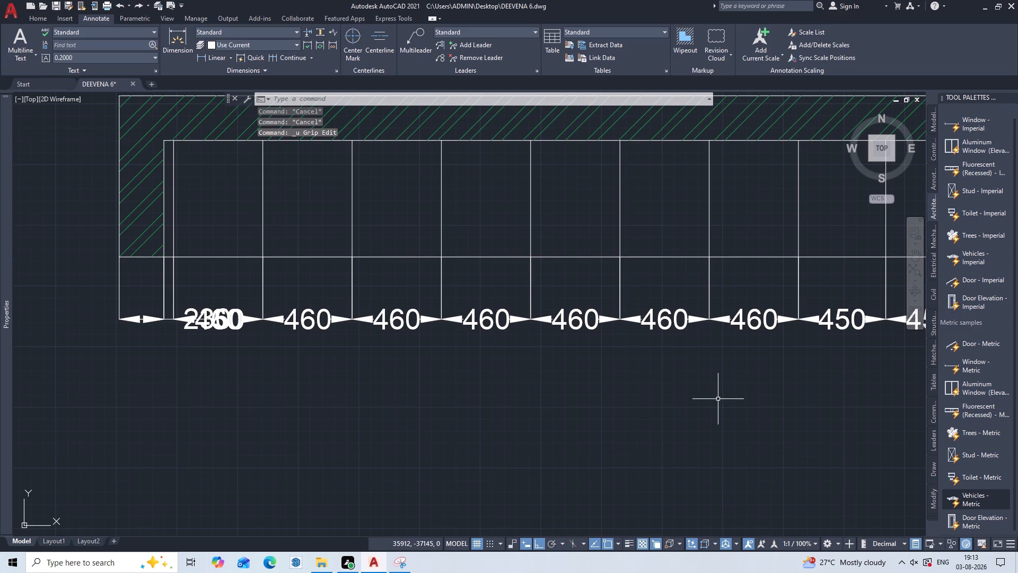
Set the Standard dimension style's text height to 40.
key("d")
key("Return")
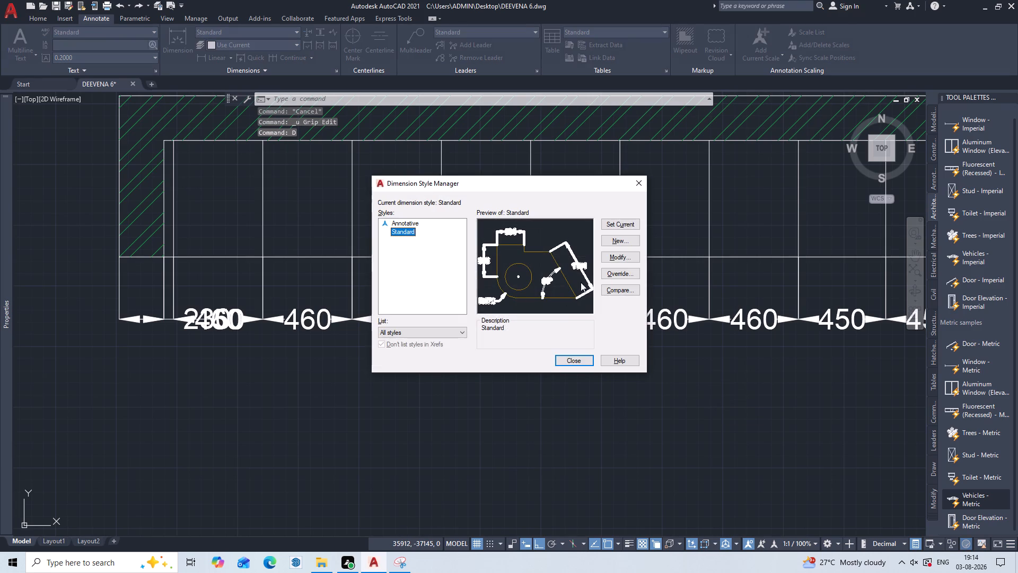
left_click(619, 256)
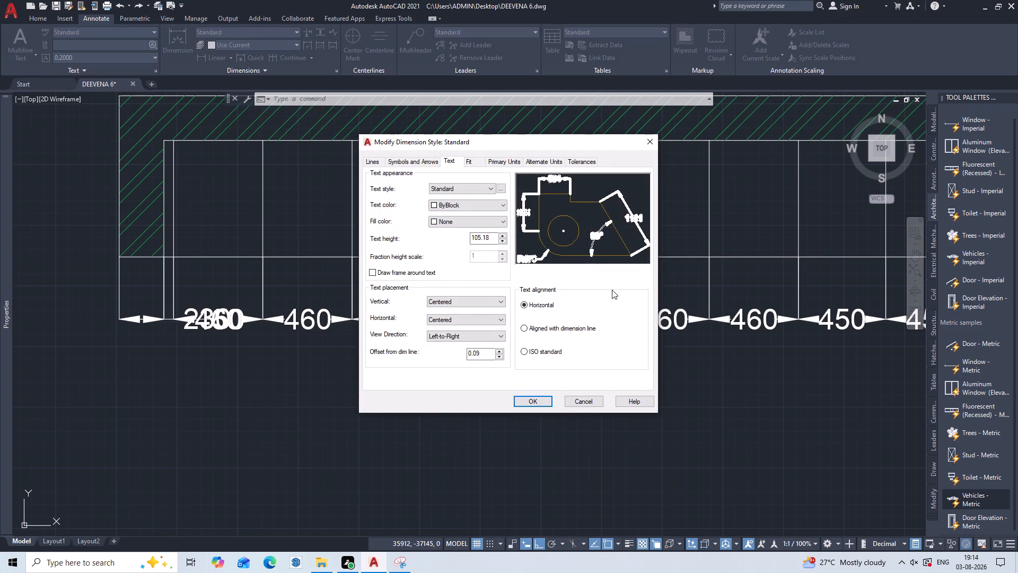
left_click(504, 241)
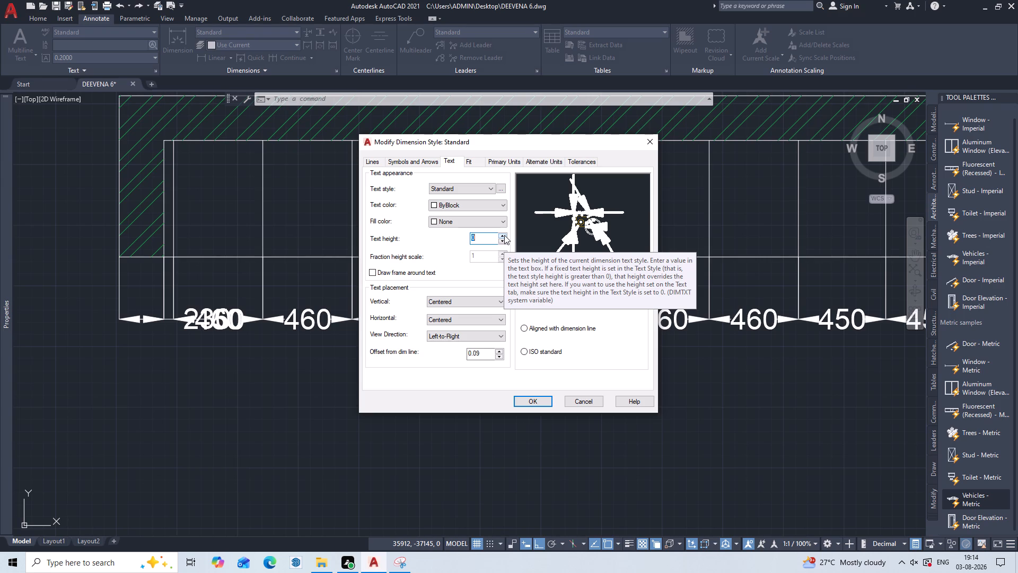
left_click(504, 235)
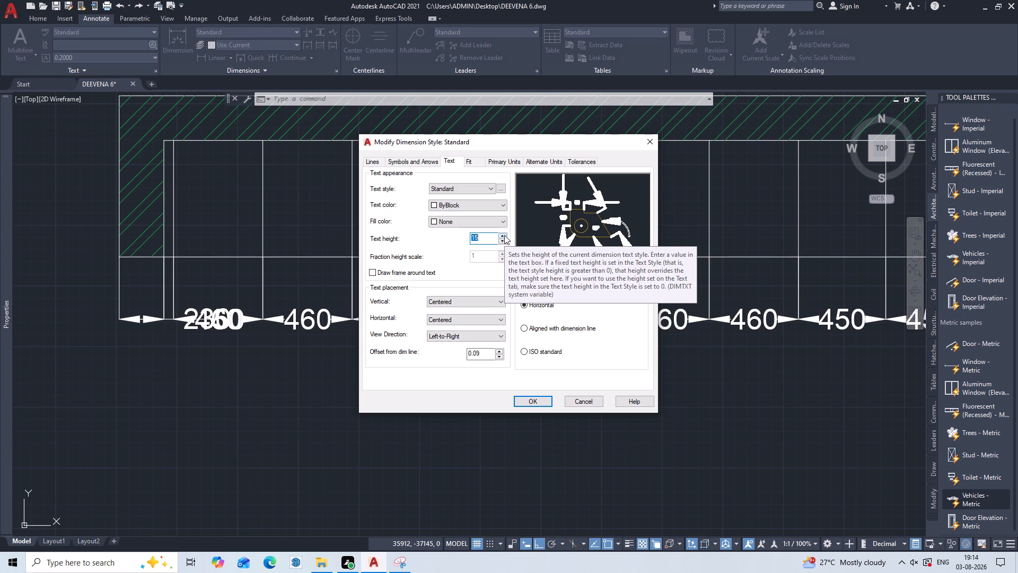
left_click(504, 235)
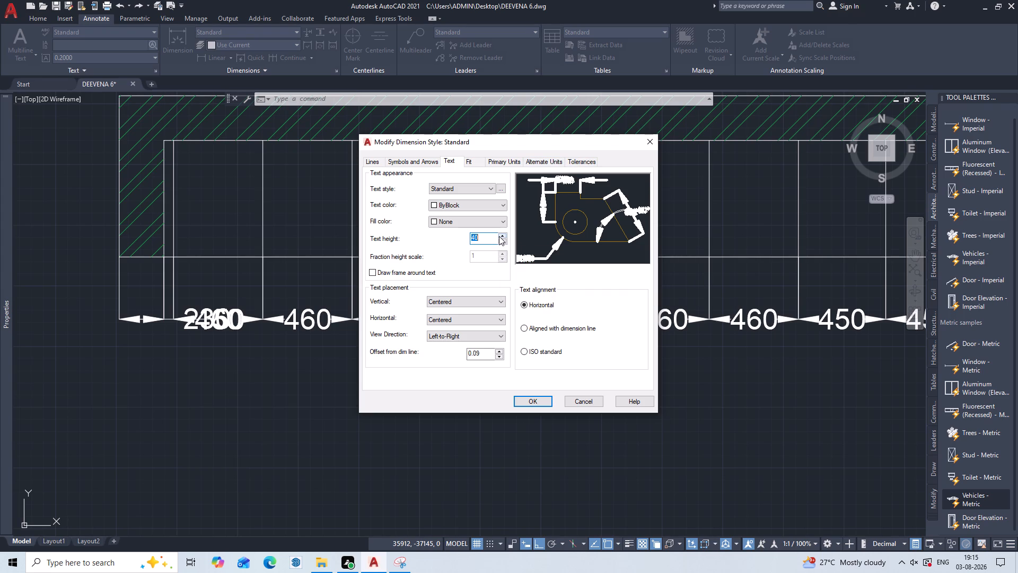
left_click(543, 401)
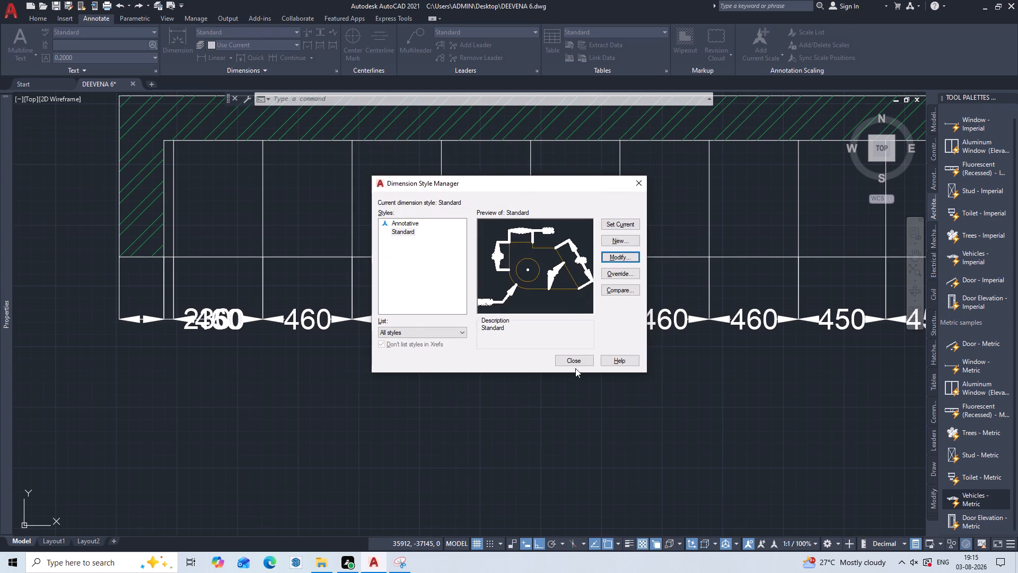
left_click(575, 359)
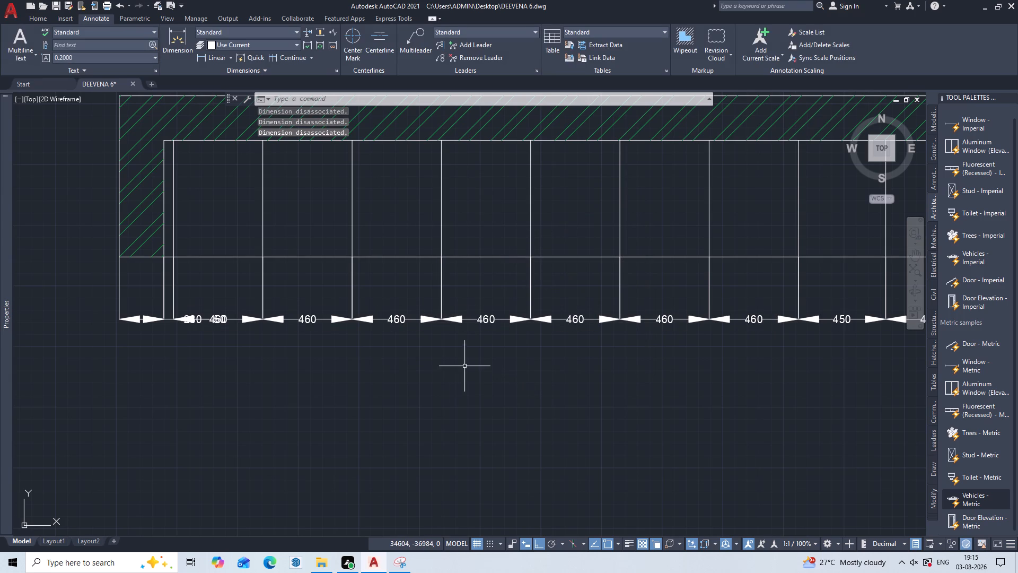
Set the Standard dimension style's arrow size to 30.18.
scroll(490, 366, "down", 2)
middle_click_drag(490, 366, 477, 314)
scroll(518, 323, "up", 2)
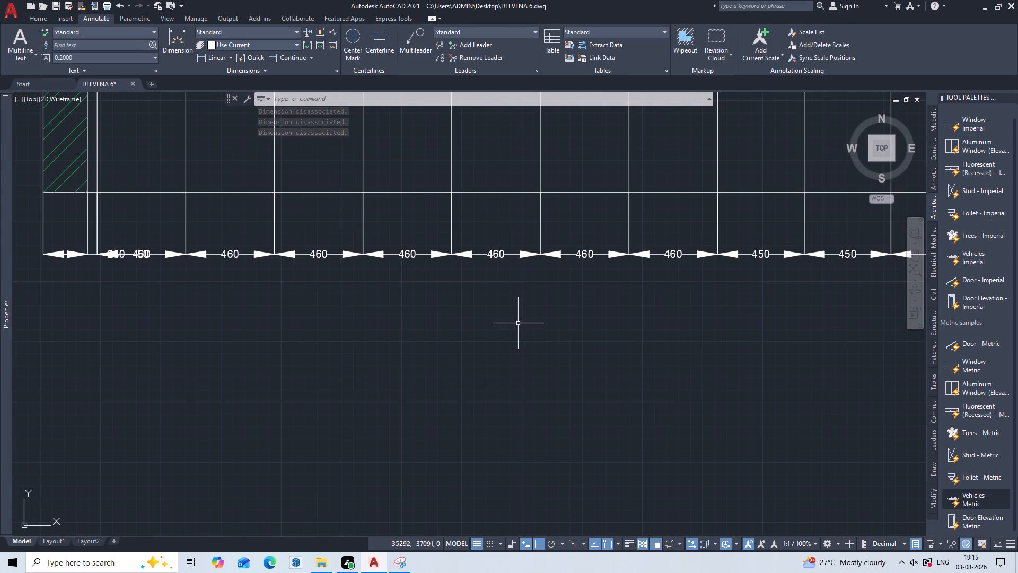
key("d")
key("Return")
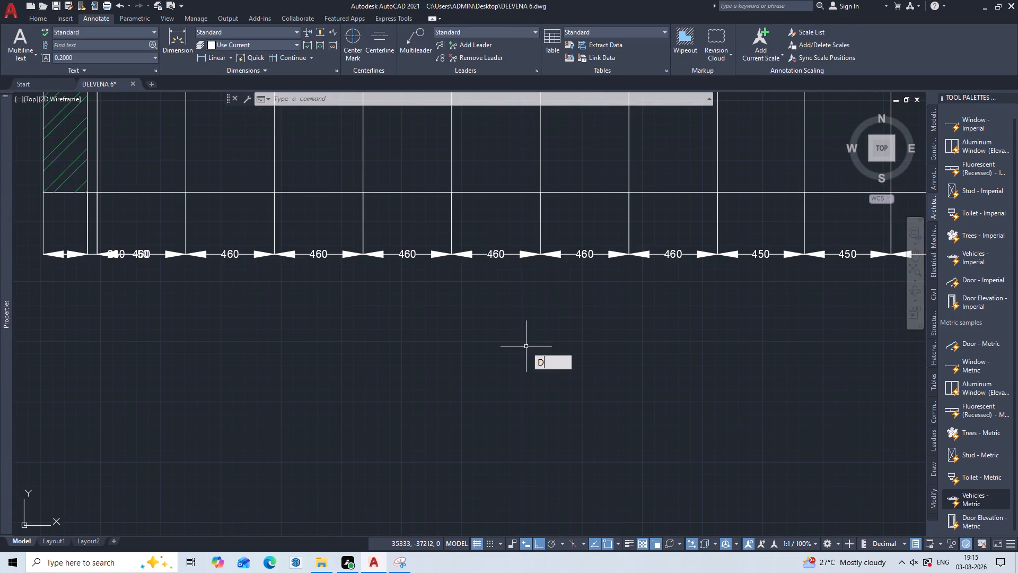
left_click(635, 255)
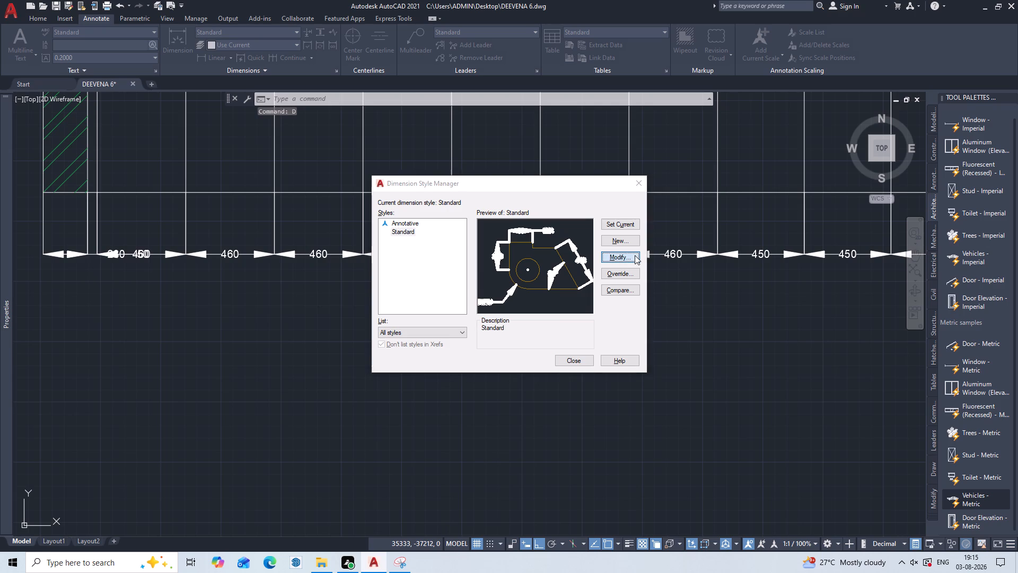
left_click(398, 158)
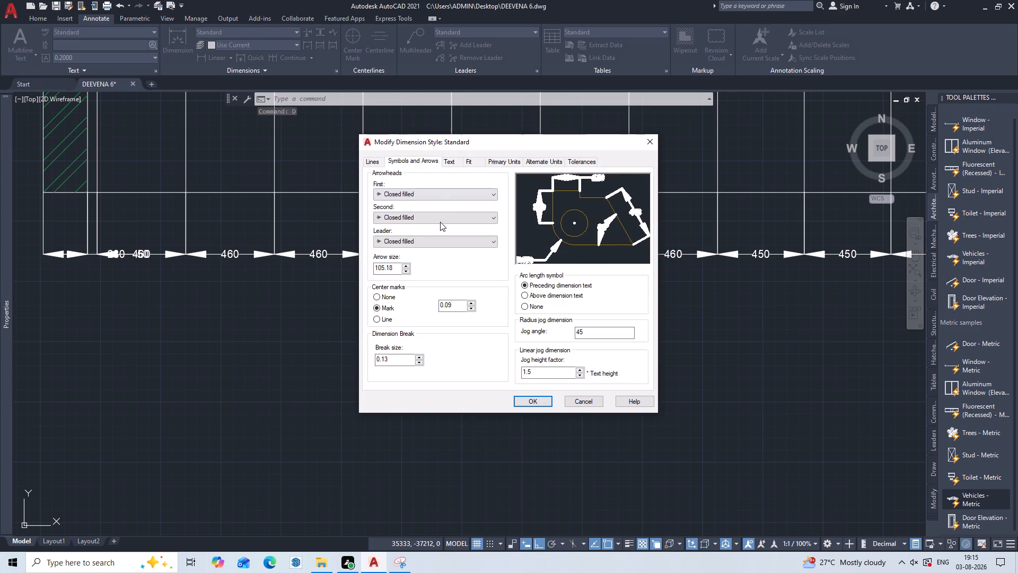
left_click(406, 272)
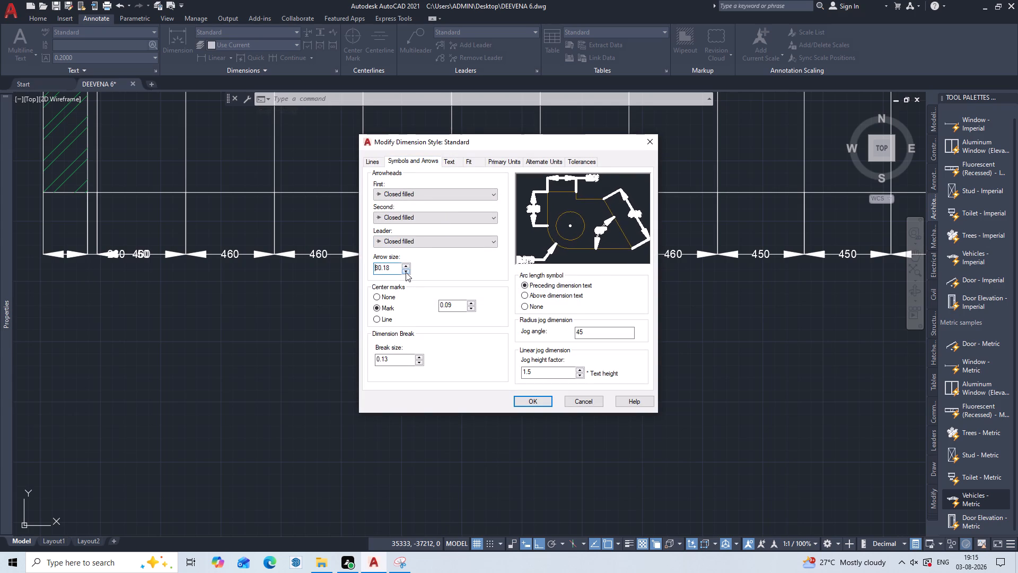
left_click(406, 272)
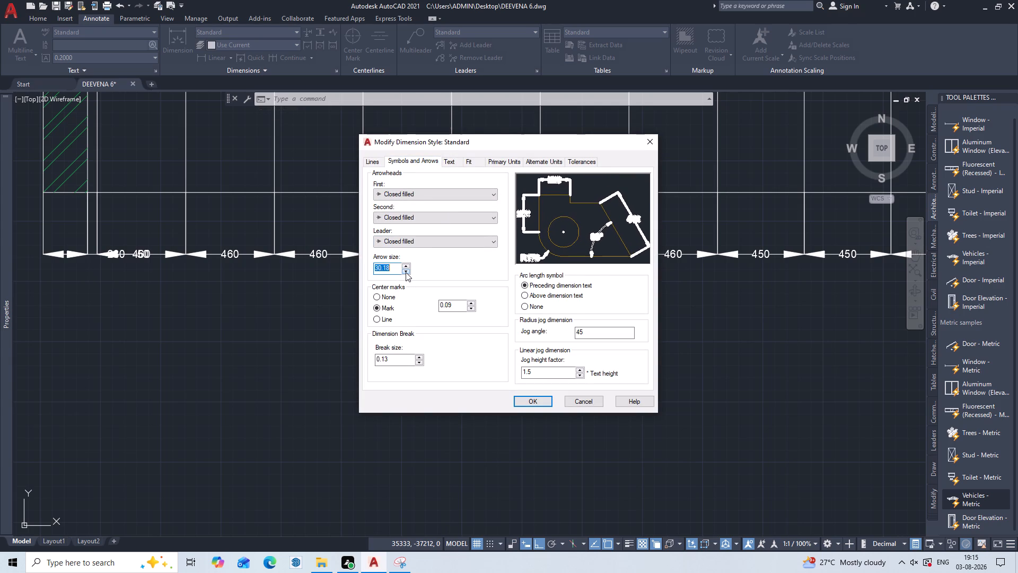
left_click(523, 405)
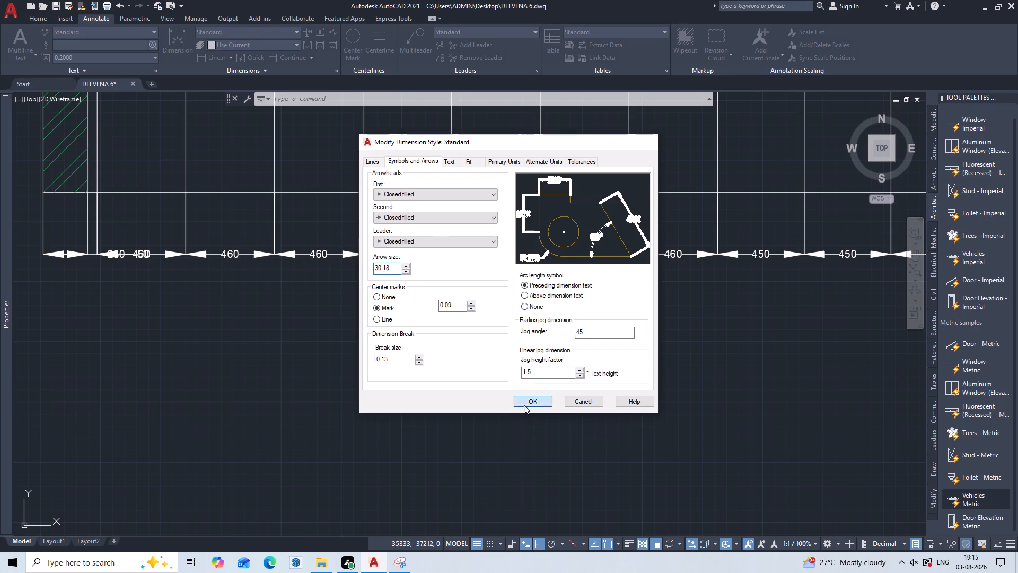
double_click(582, 366)
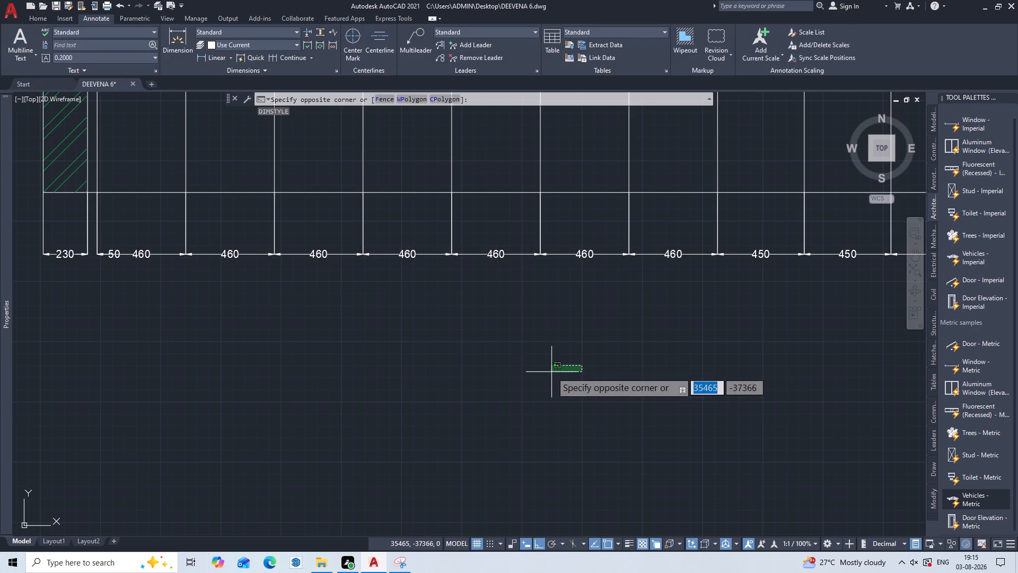
Examine the dimensions along the guest house plan's east side under the modified Standard style.
scroll(552, 366, "down", 3)
scroll(359, 333, "down", 2)
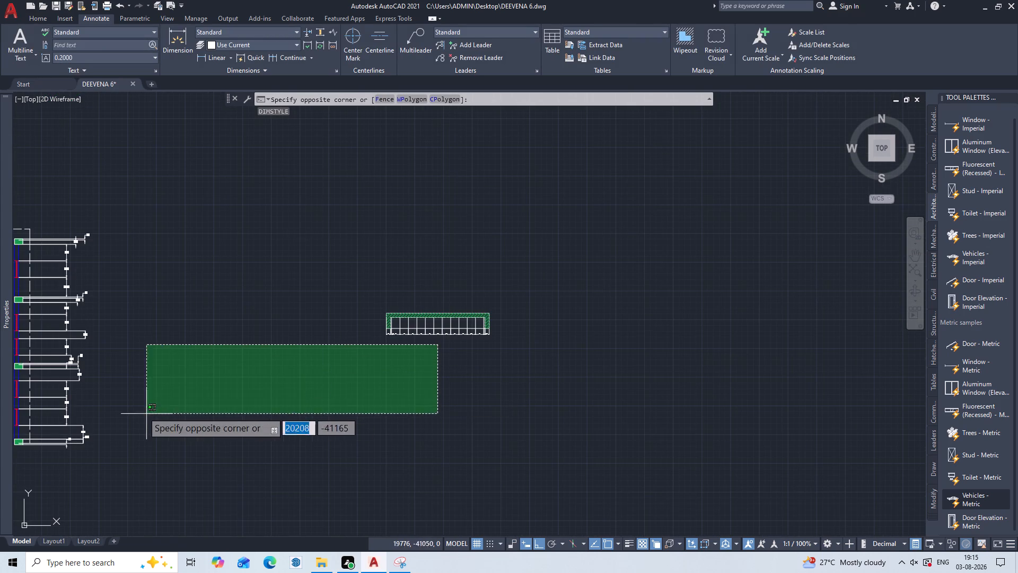
left_click(186, 453)
middle_click_drag(129, 322, 448, 290)
scroll(451, 285, "up", 3)
scroll(454, 282, "down", 1)
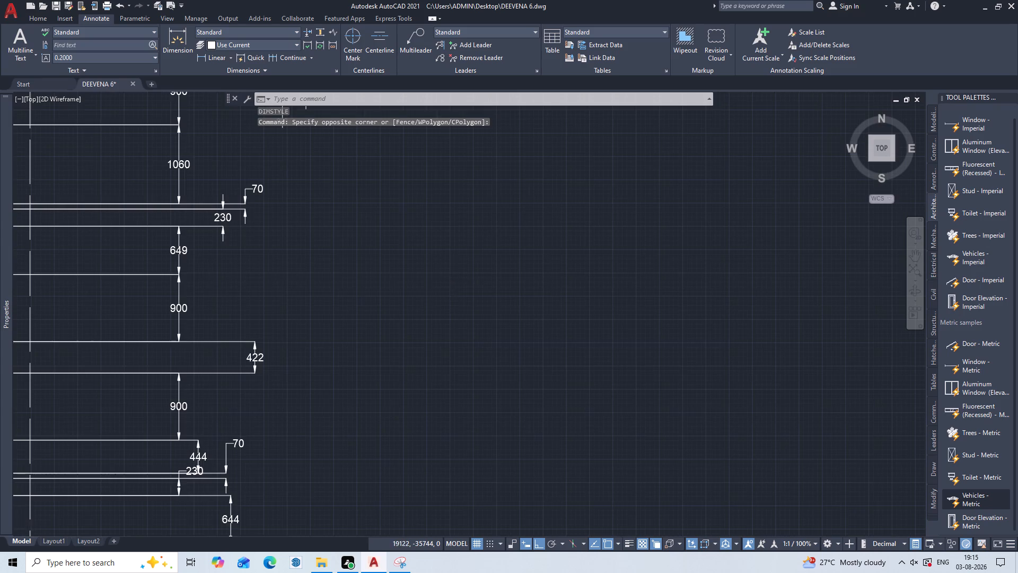
scroll(454, 282, "down", 3)
middle_click_drag(638, 359, 495, 373)
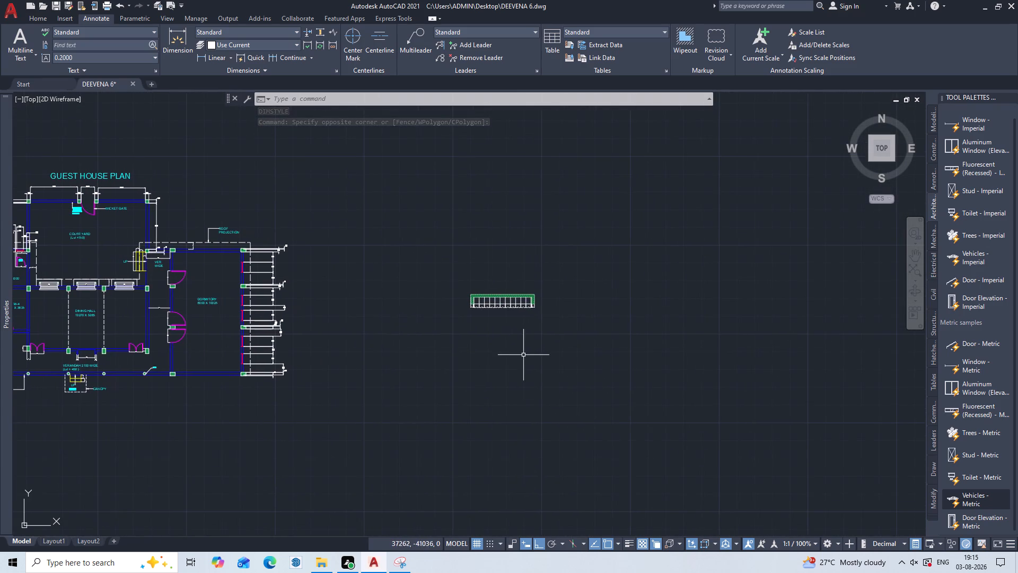
Move the overlapping 70 dimension at the hatched outline's eastern end about 86 below the dimension row.
scroll(525, 351, "up", 4)
middle_click_drag(465, 203, 511, 498)
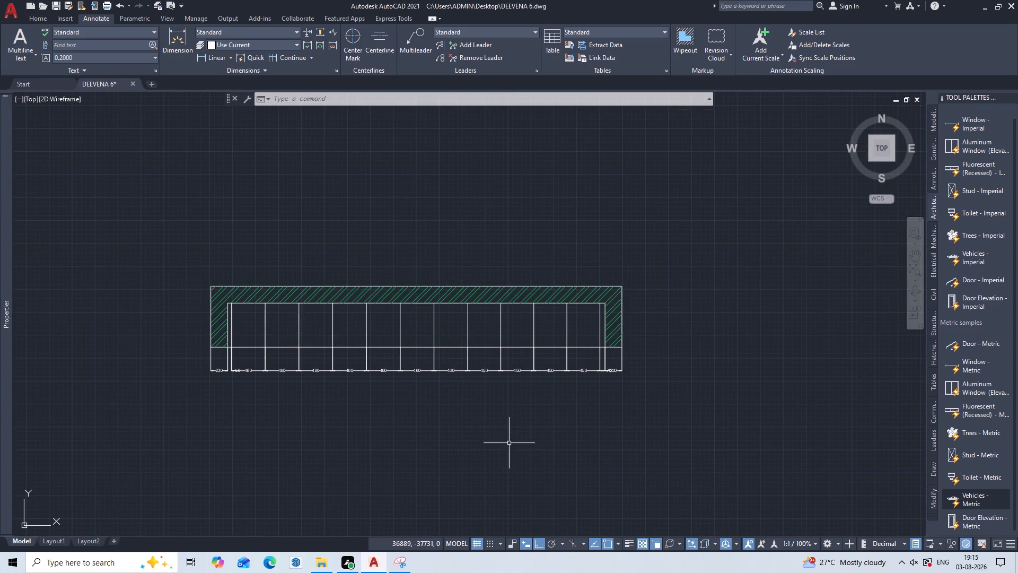
scroll(492, 412, "up", 1)
middle_click_drag(492, 412, 577, 437)
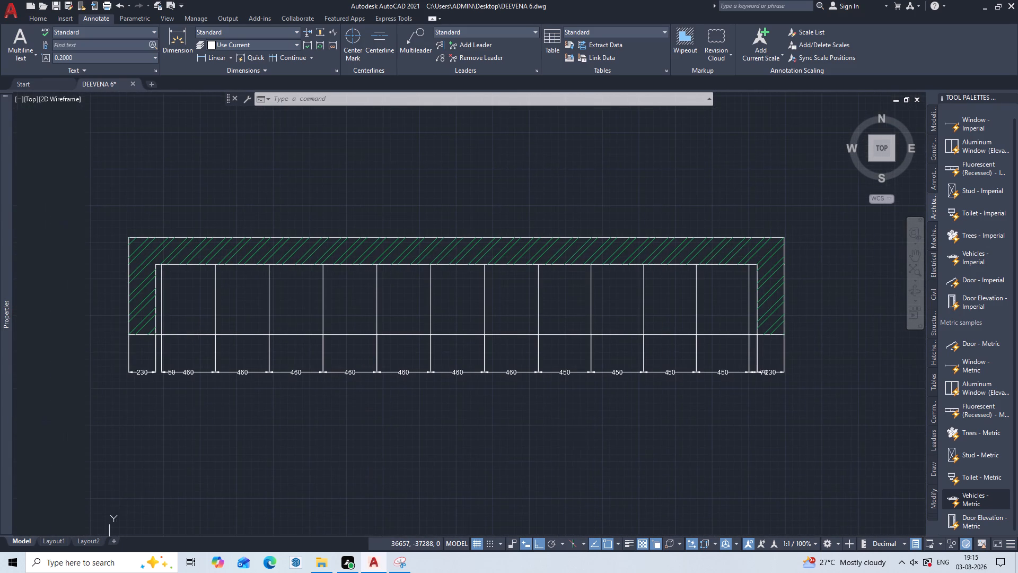
scroll(559, 398, "up", 1)
middle_click(560, 406)
scroll(560, 407, "down", 1)
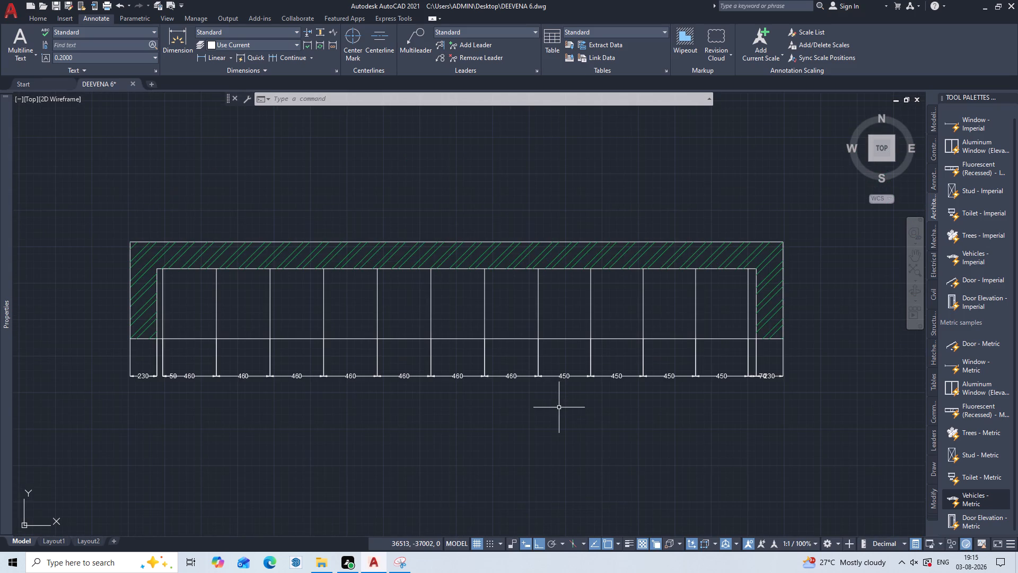
scroll(559, 407, "down", 1)
middle_click_drag(557, 407, 611, 395)
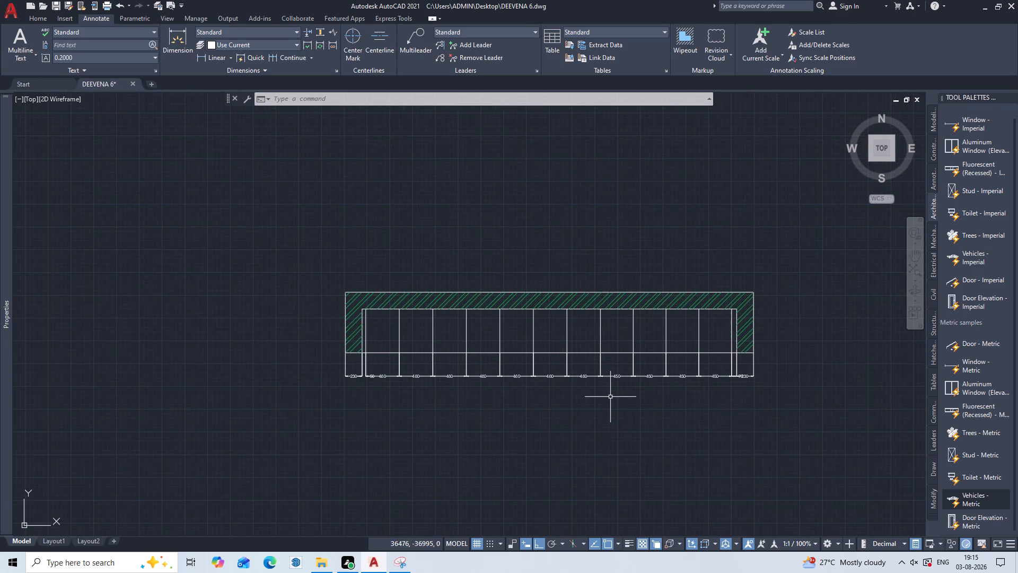
scroll(725, 368, "up", 2)
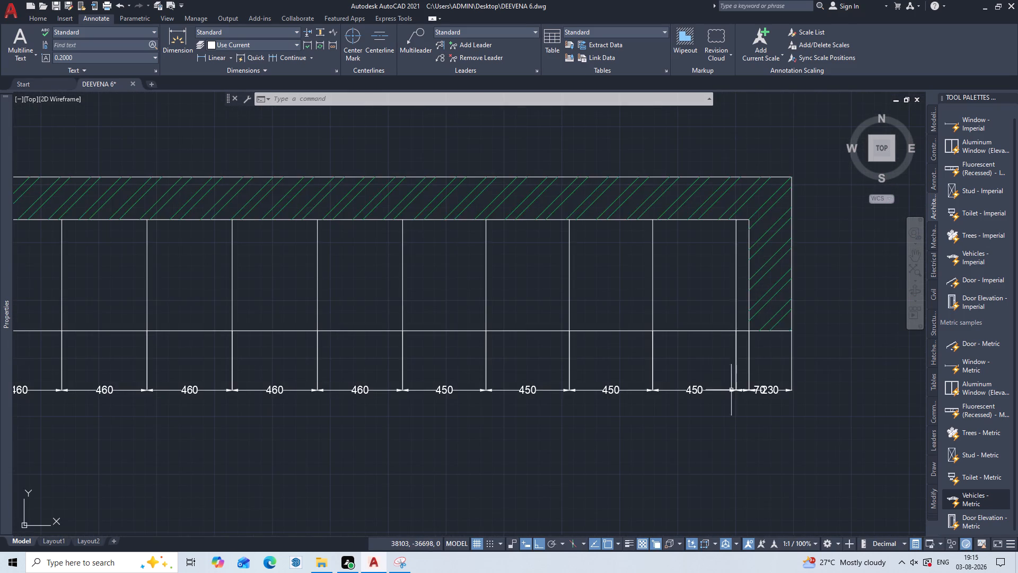
scroll(730, 394, "up", 2)
left_click(812, 385)
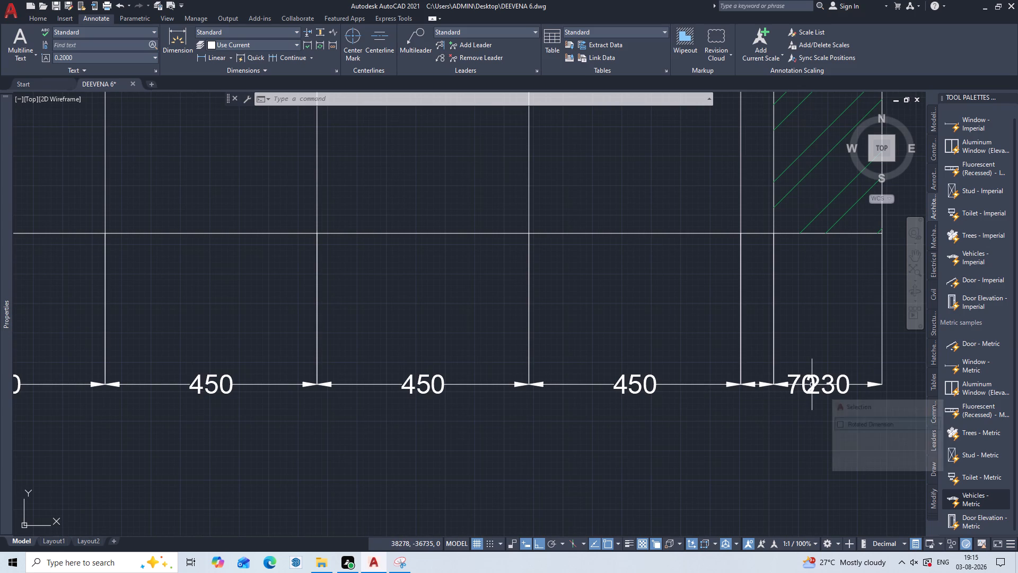
left_click(770, 385)
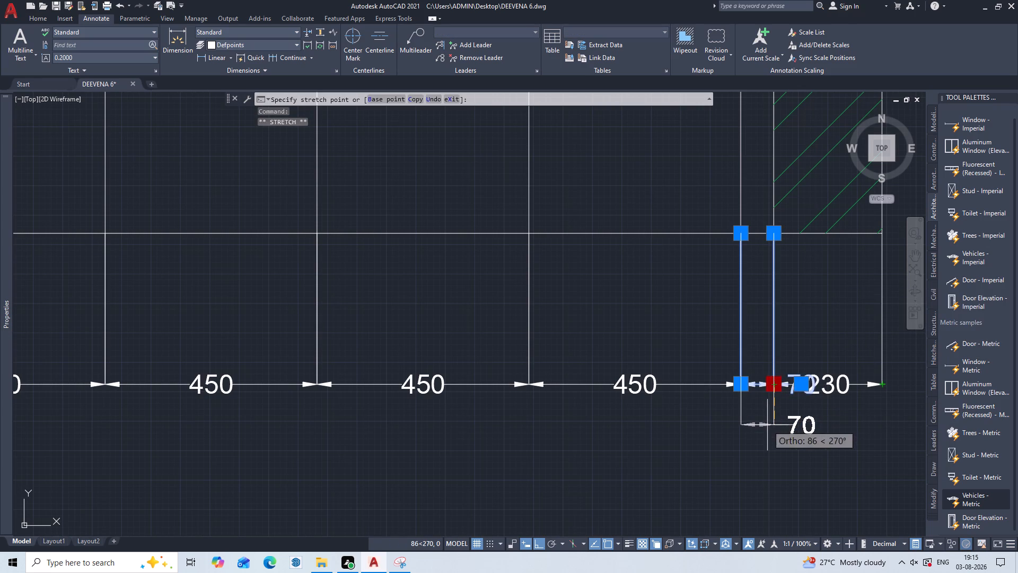
left_click(767, 425)
key("Escape")
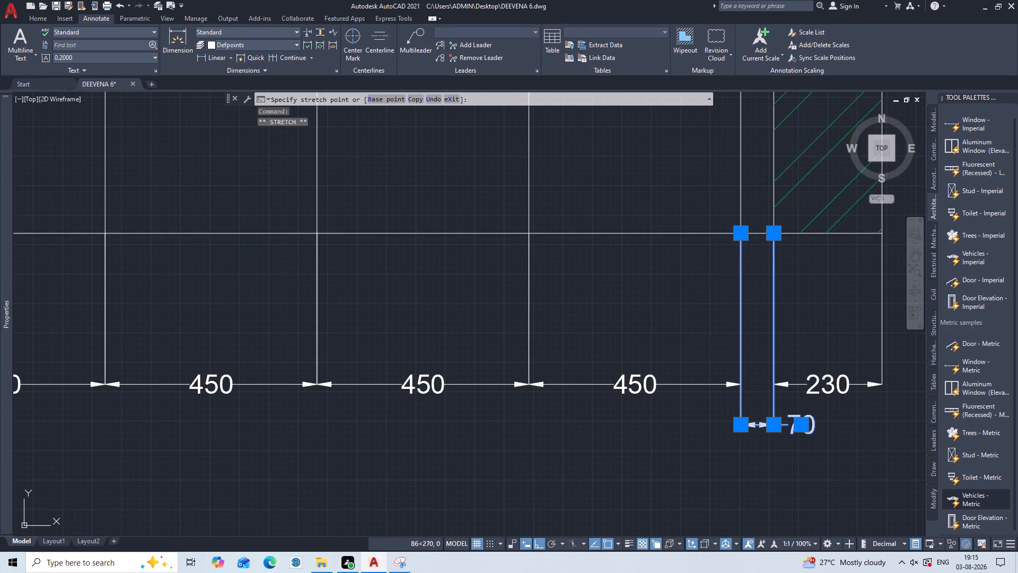
key("Escape")
Move the overlapping 50 dimension at the hatched outline's western end just below the dimension row.
scroll(554, 403, "down", 2)
middle_click_drag(464, 419, 464, 419)
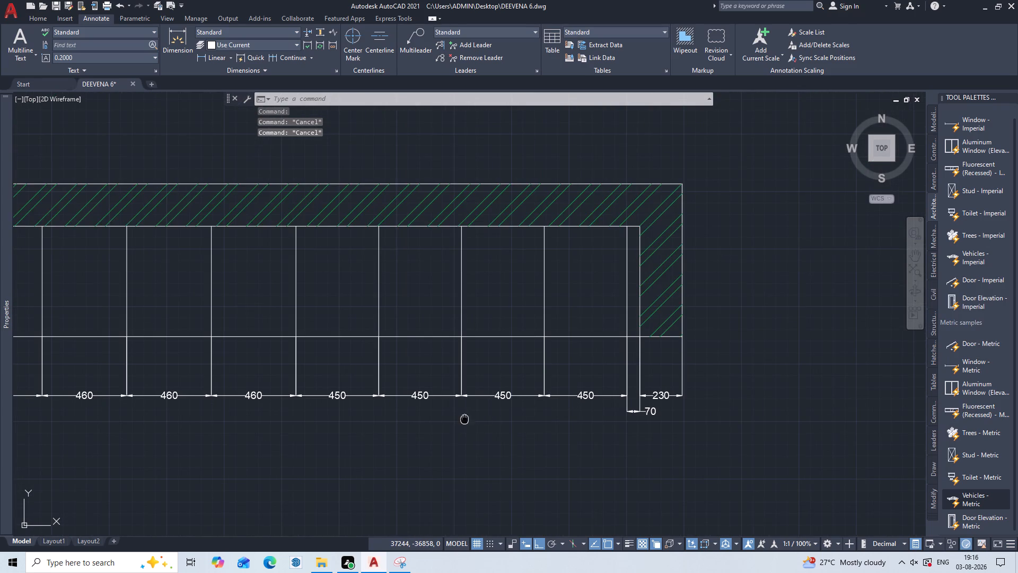
middle_click_drag(464, 419, 835, 355)
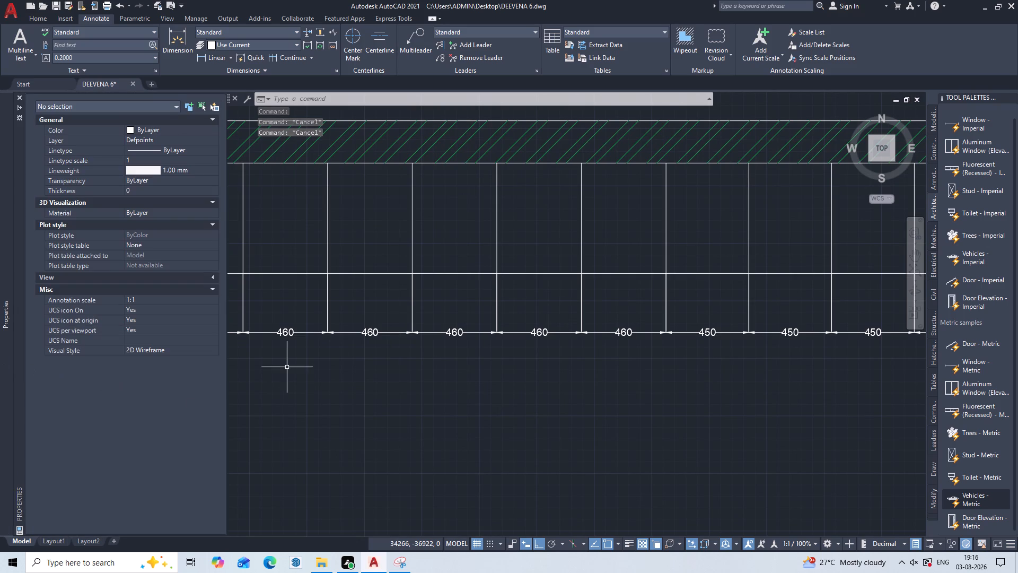
middle_click_drag(287, 367, 637, 410)
scroll(426, 407, "up", 2)
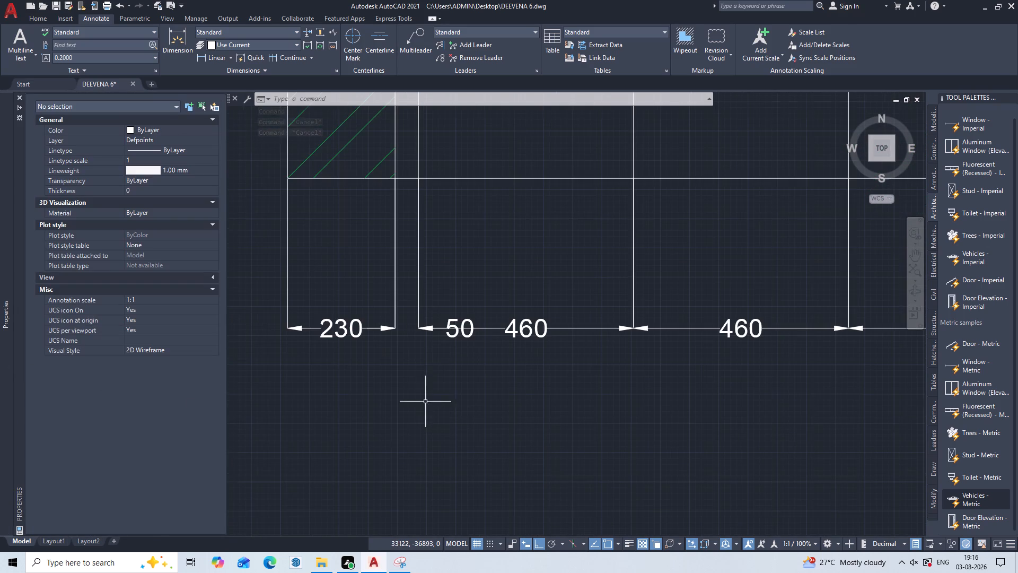
left_click(447, 318)
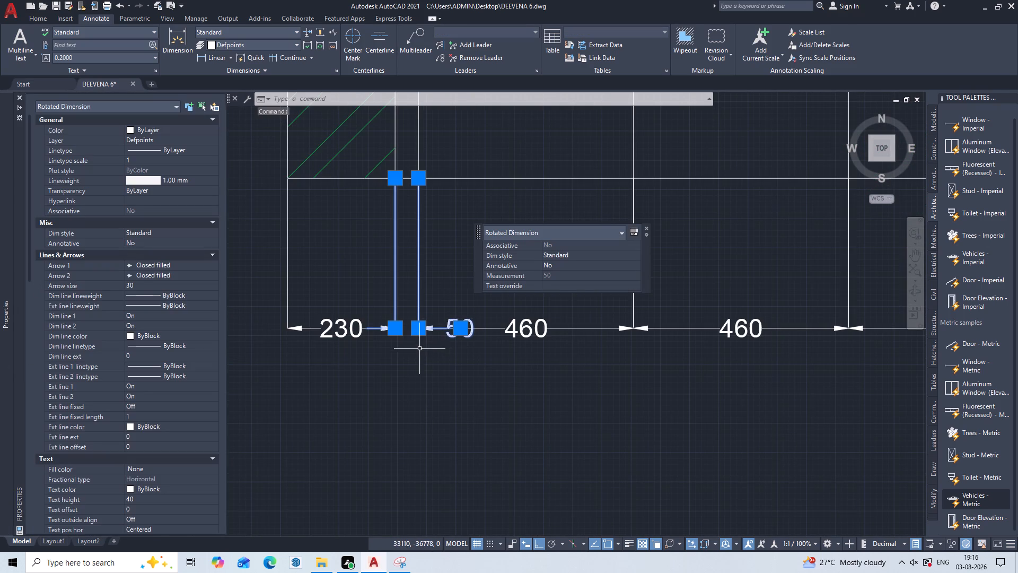
left_click(420, 328)
left_click(423, 368)
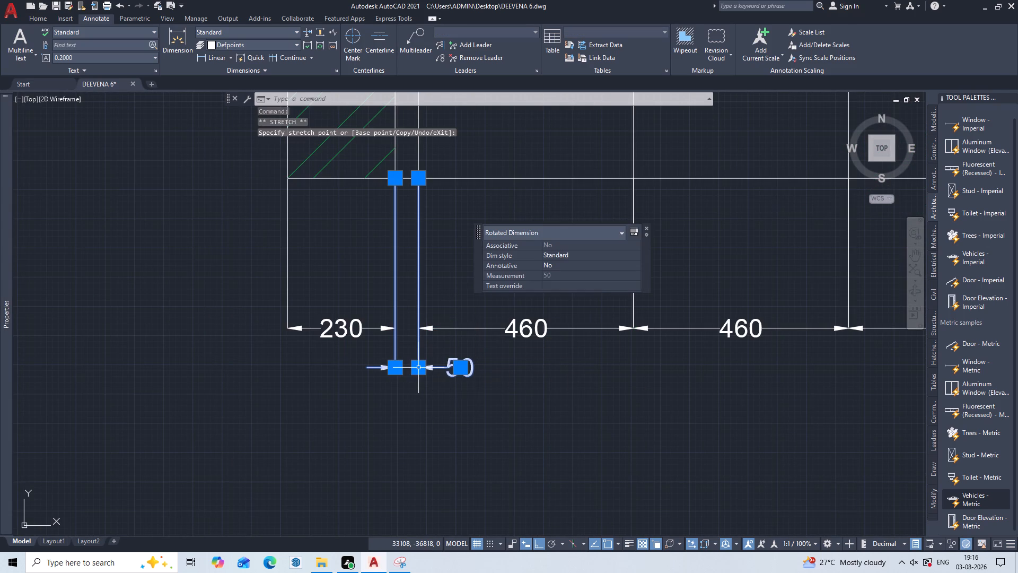
key("Escape")
key("Escape")
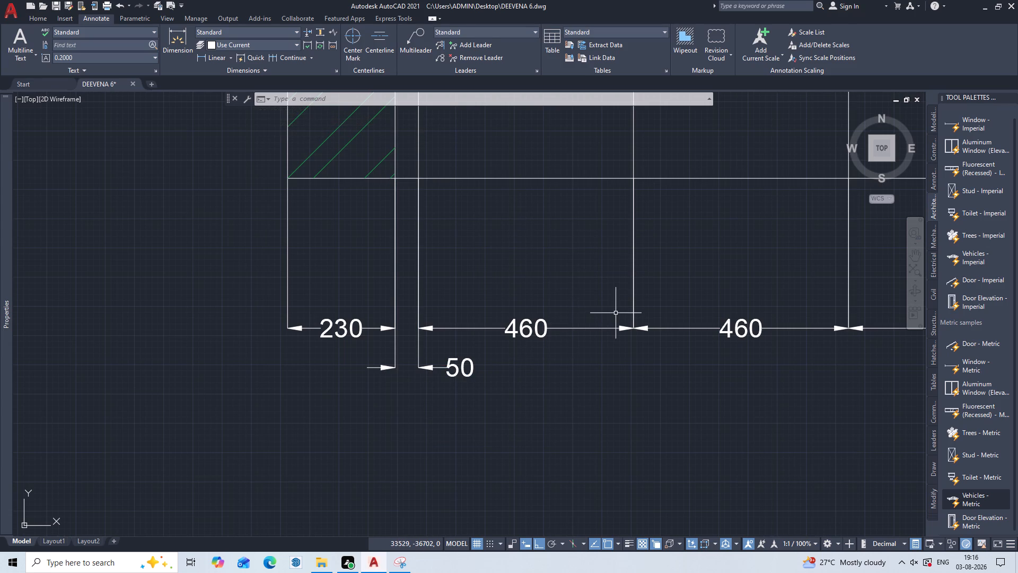
Set the Standard dimension style's extension line distance beyond the dimension lines to 0.
key("d")
key("Return")
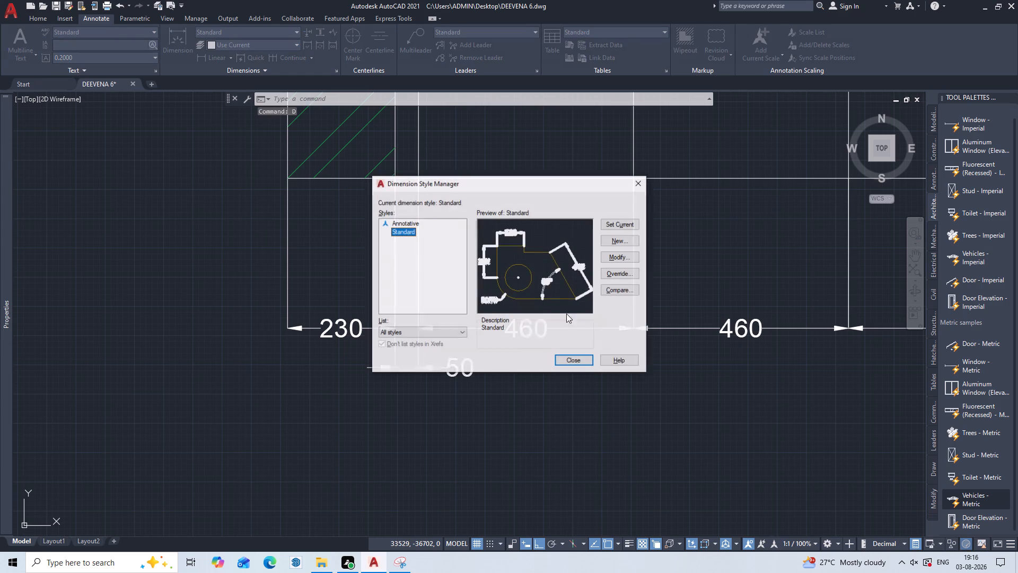
left_click(631, 257)
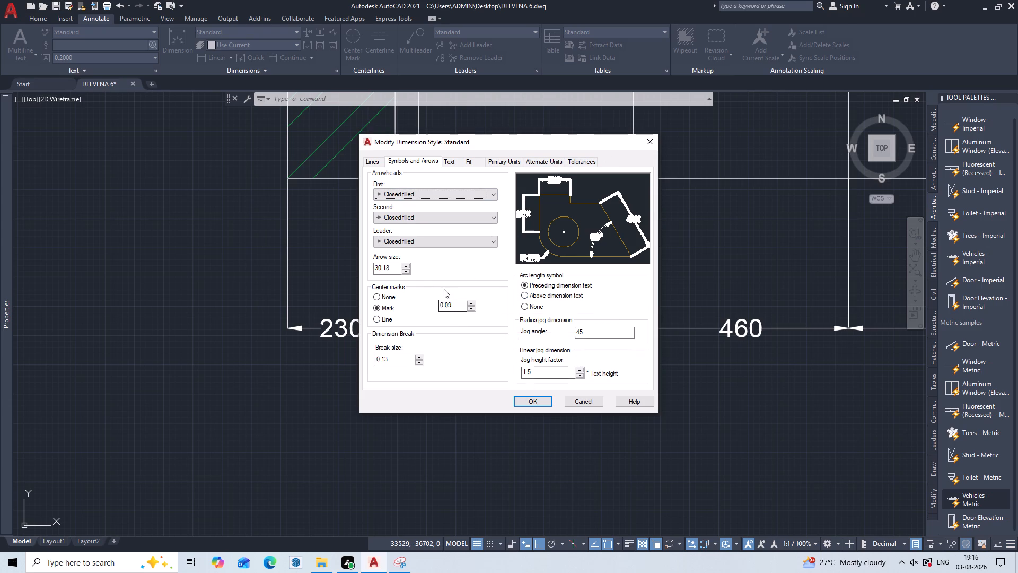
left_click(450, 164)
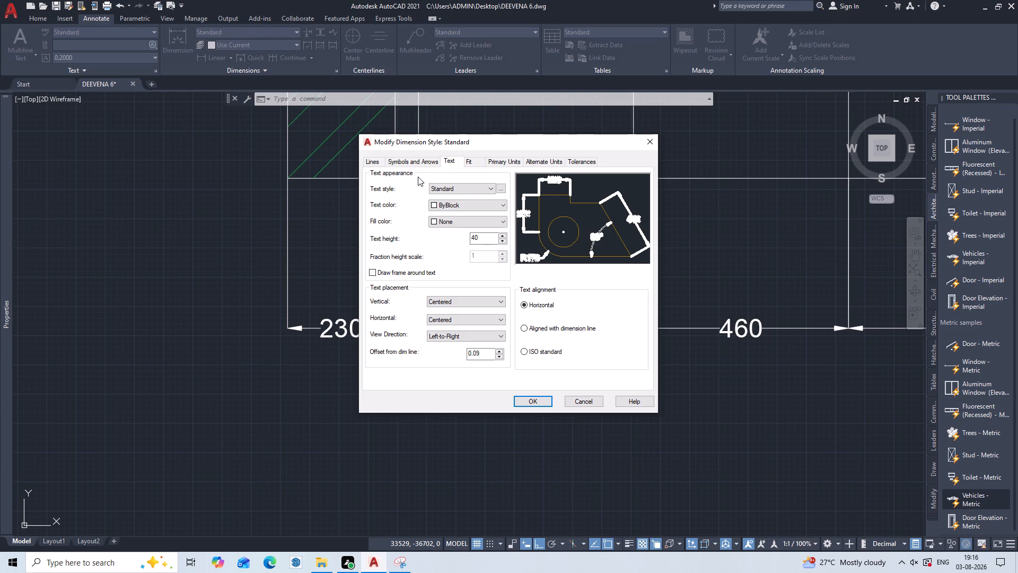
left_click(417, 153)
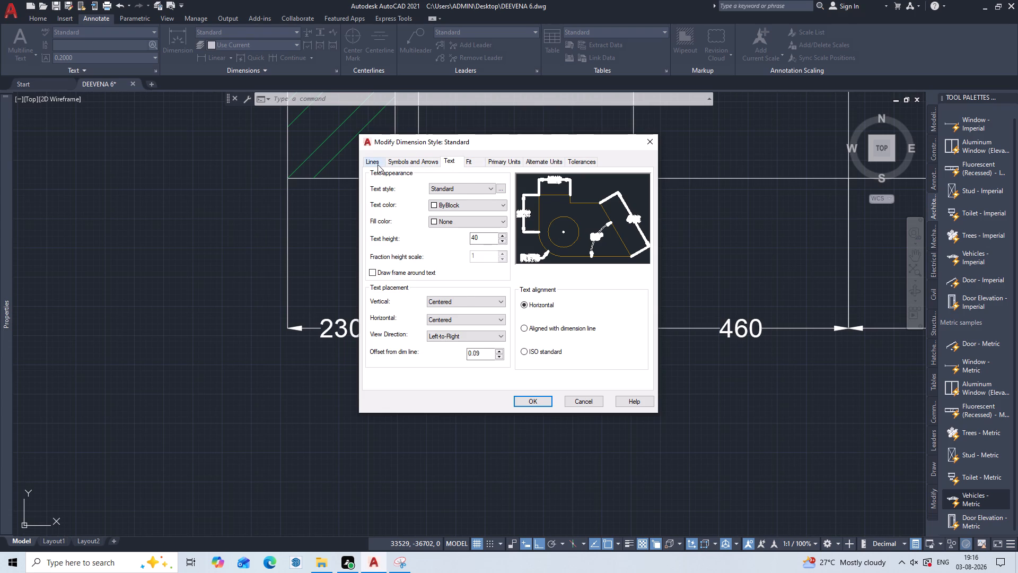
left_click(378, 164)
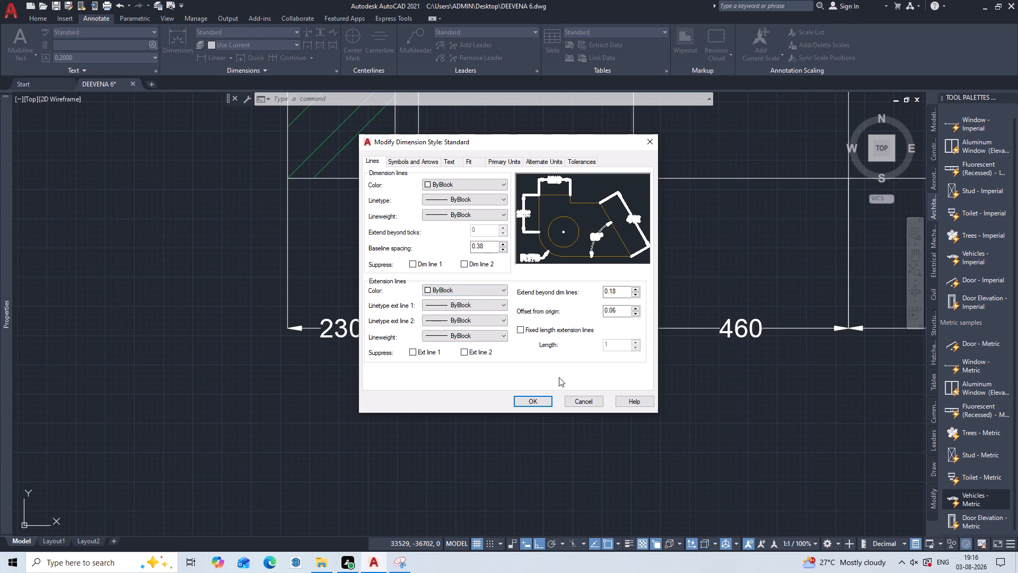
left_click(636, 294)
left_click(636, 294)
left_click(530, 401)
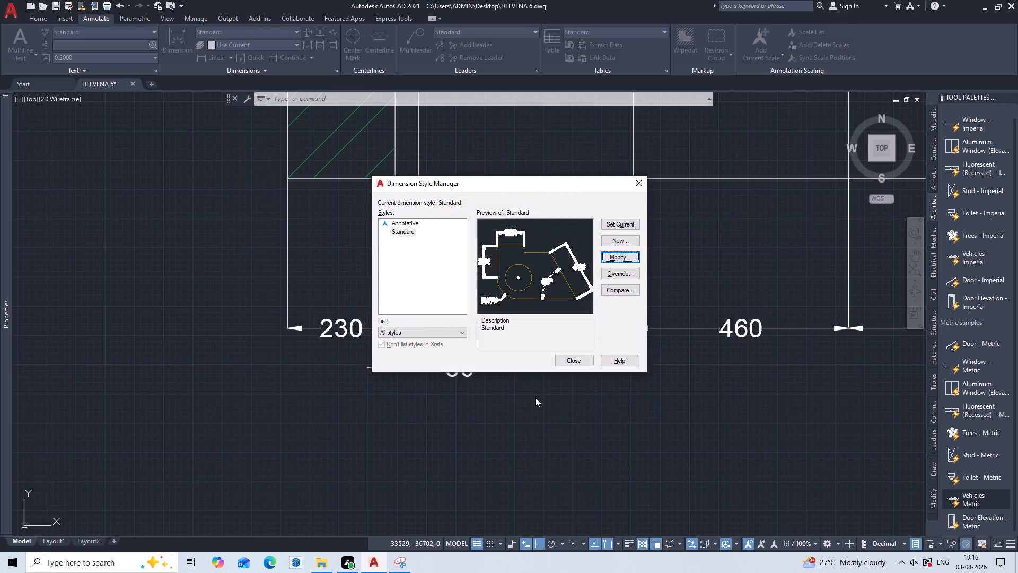
left_click(573, 364)
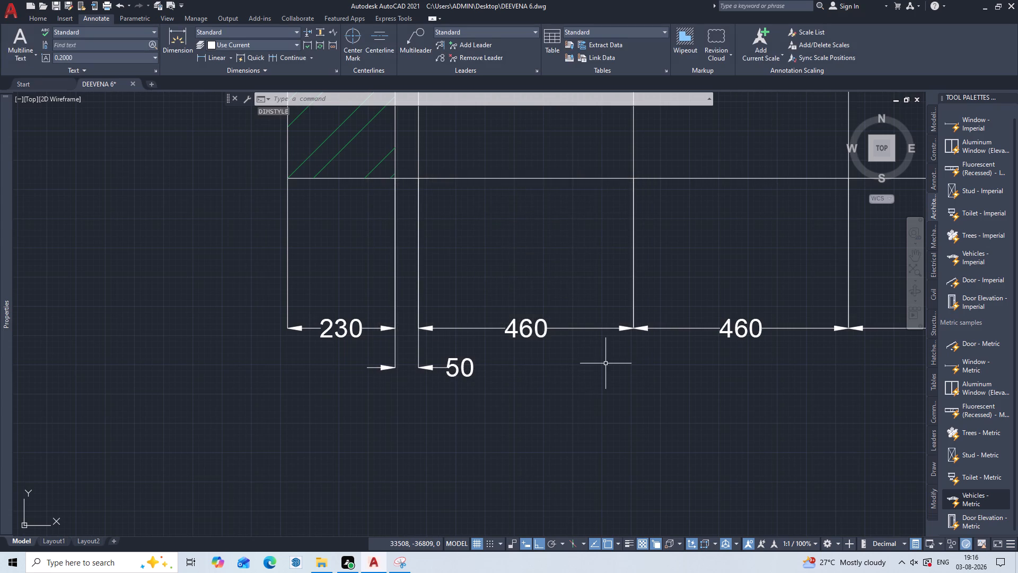
Draw a vertical line upward in the empty area below the hatched outline, in successive segments of 100, 2300, 500 and 95.
scroll(605, 362, "down", 4)
middle_click_drag(605, 362, 496, 352)
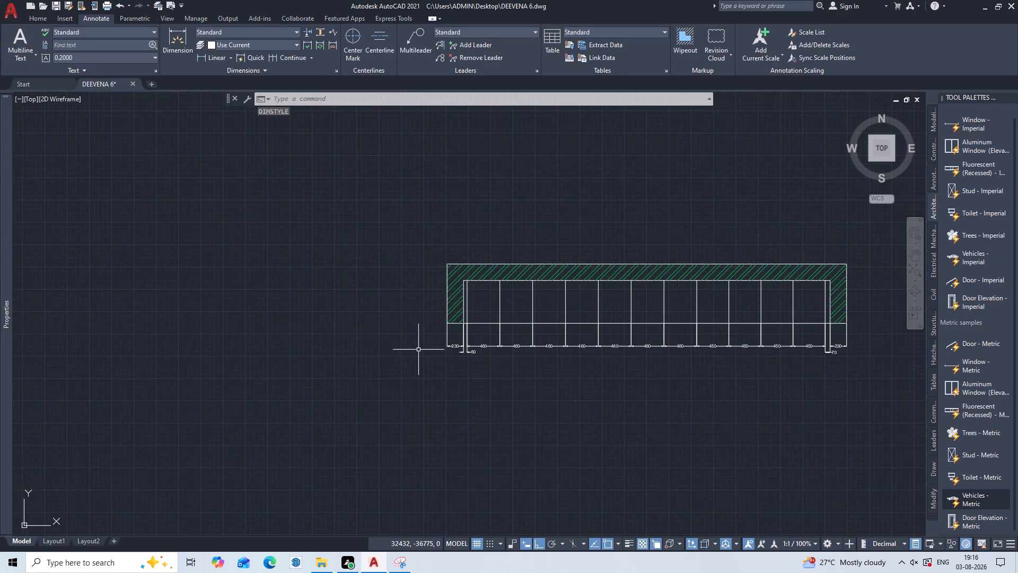
middle_click_drag(585, 410, 349, 294)
scroll(381, 273, "down", 1)
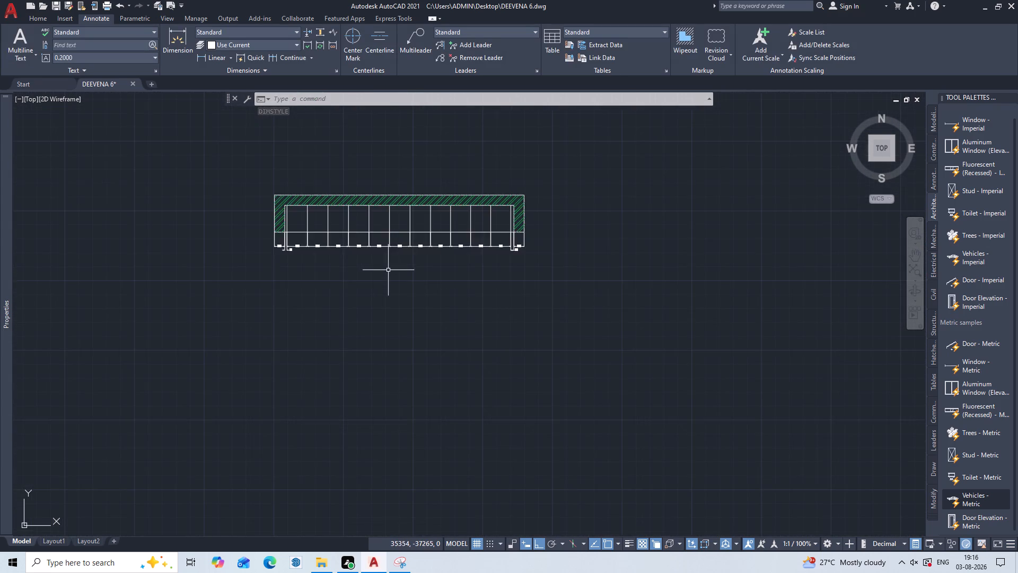
scroll(388, 270, "up", 3)
scroll(388, 270, "down", 2)
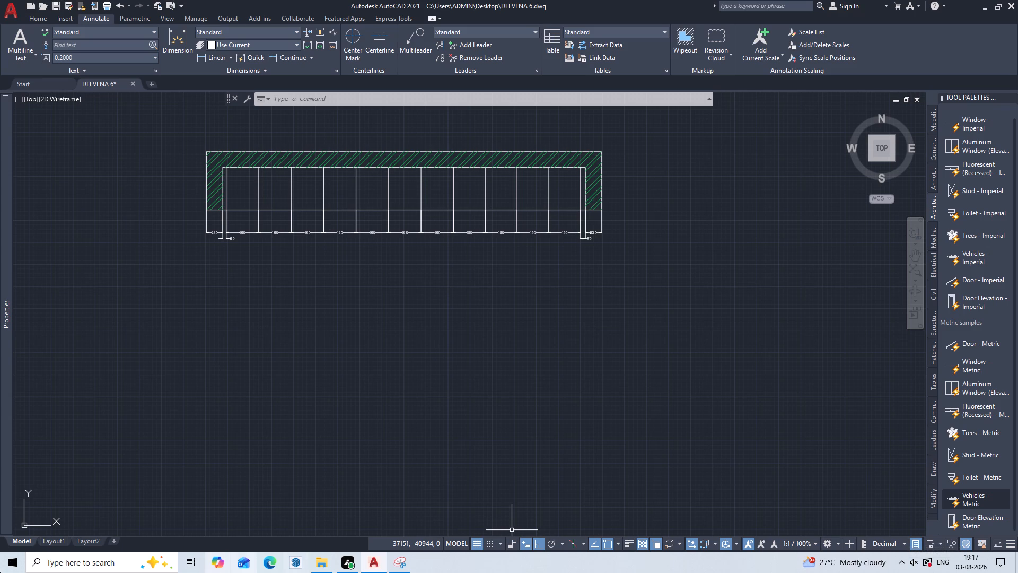
middle_click_drag(357, 350, 424, 272)
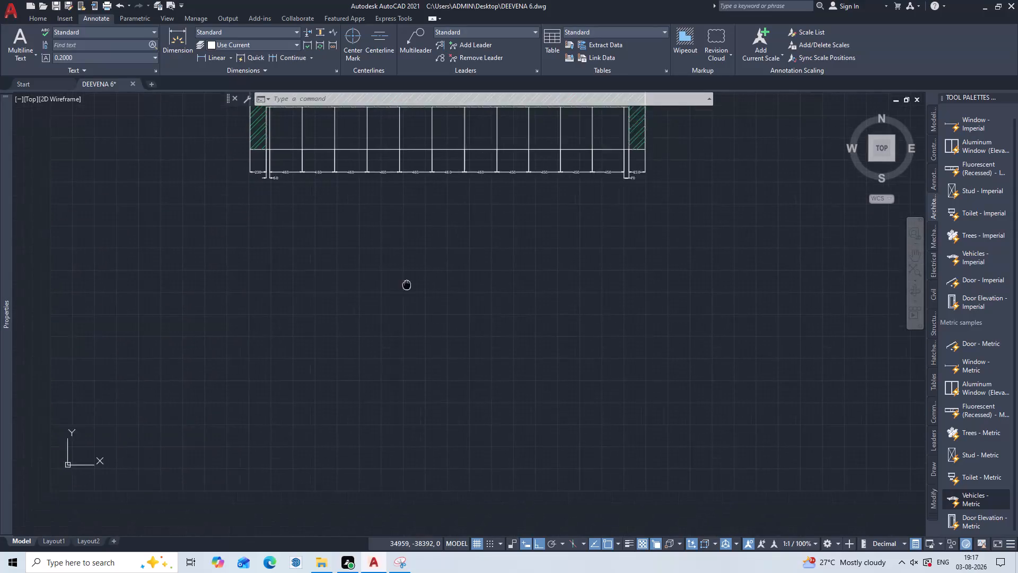
middle_click_drag(424, 272, 441, 265)
middle_click_drag(378, 349, 362, 273)
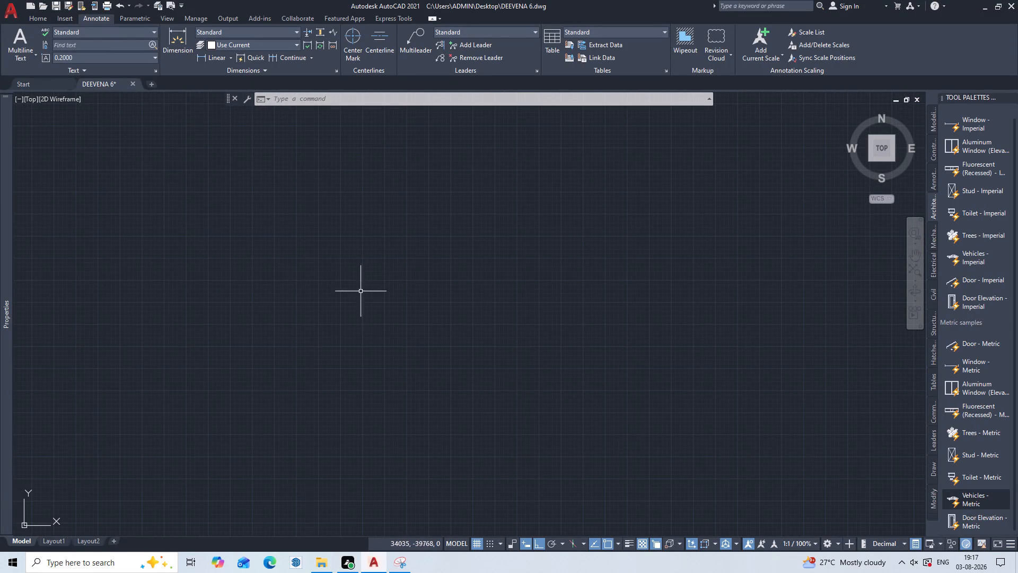
key("l")
key("Return")
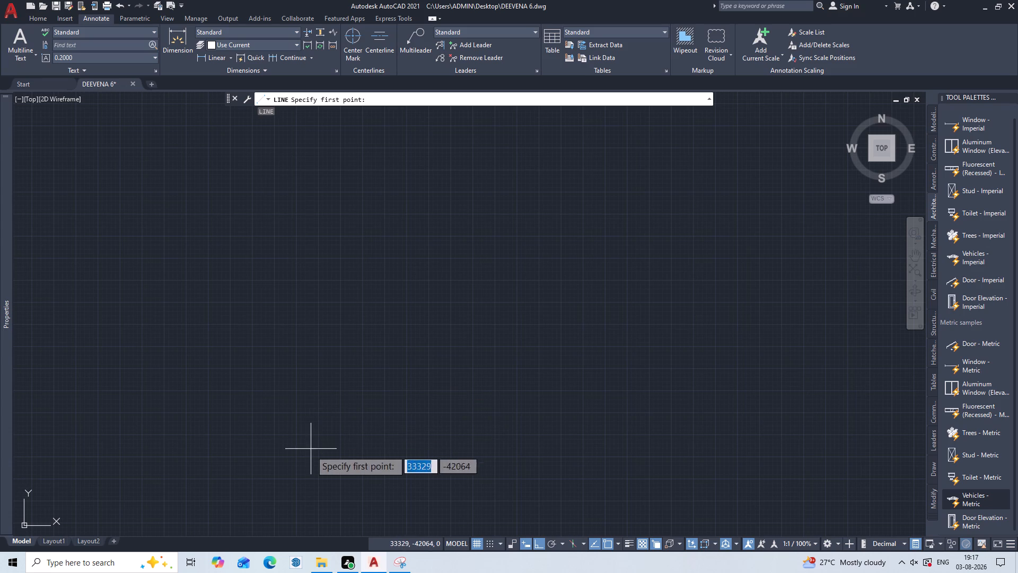
left_click(318, 420)
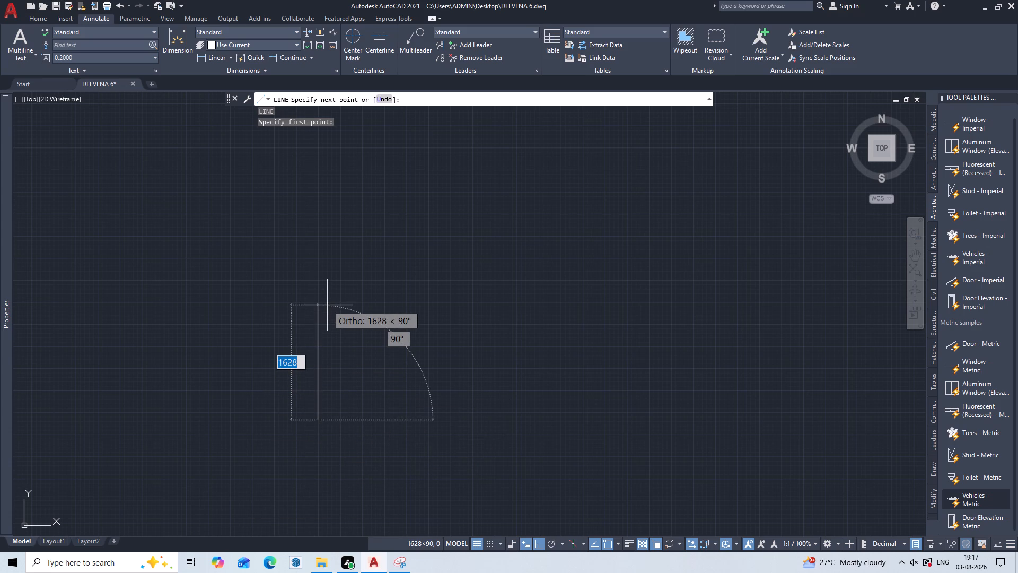
type("100")
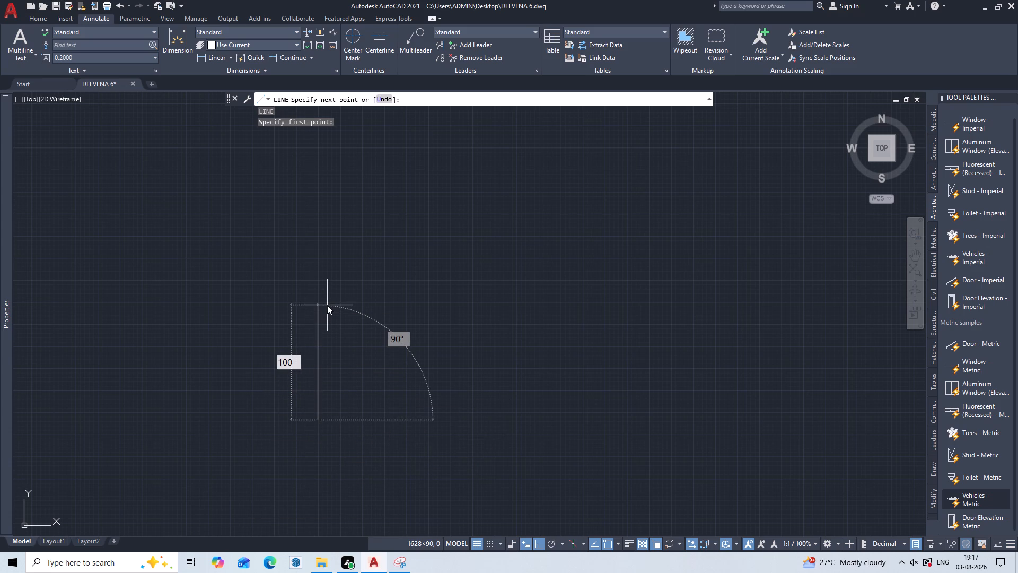
key("Return")
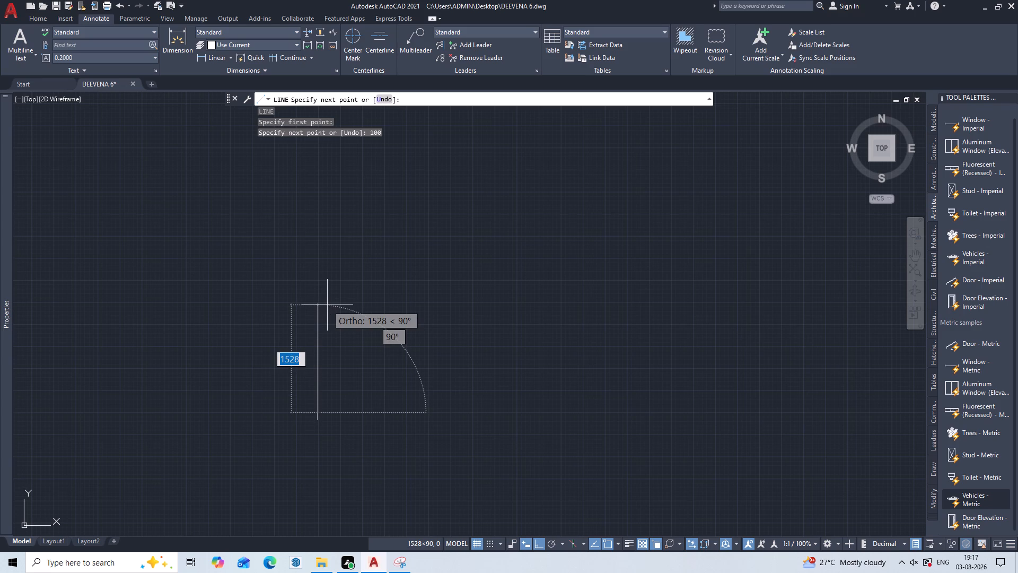
type("2300")
key("Return")
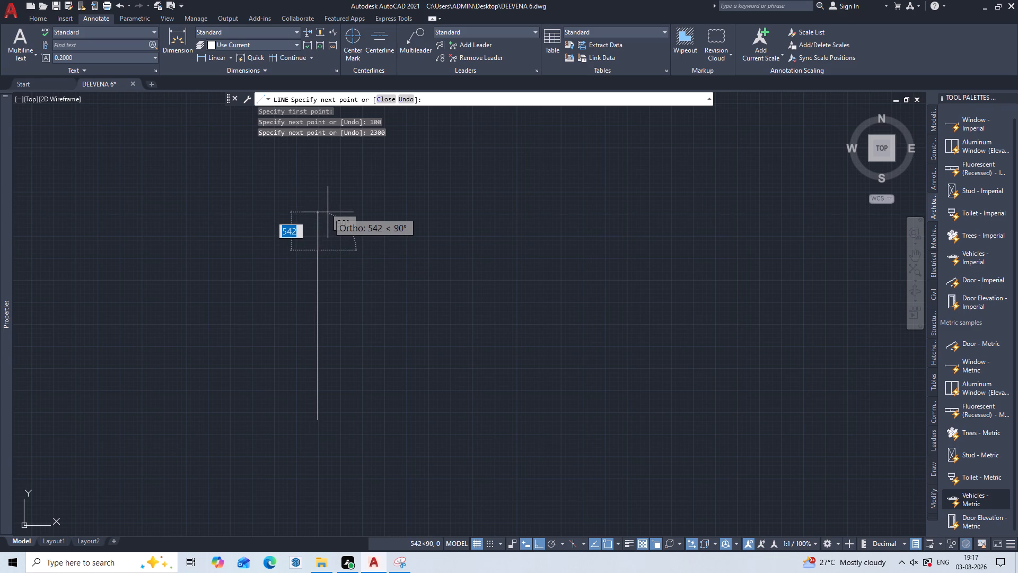
type("500")
key("Return")
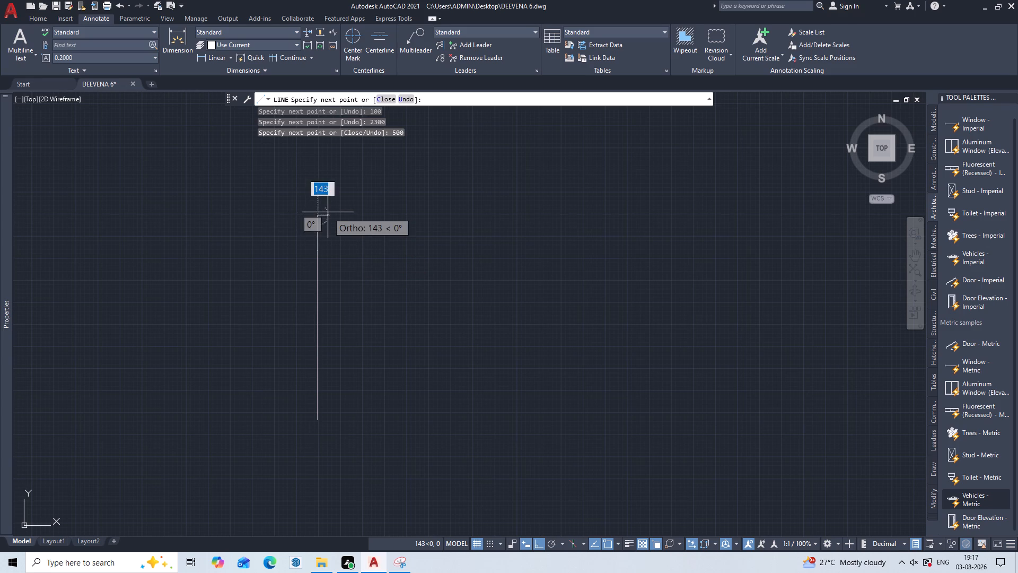
middle_click_drag(332, 191, 347, 258)
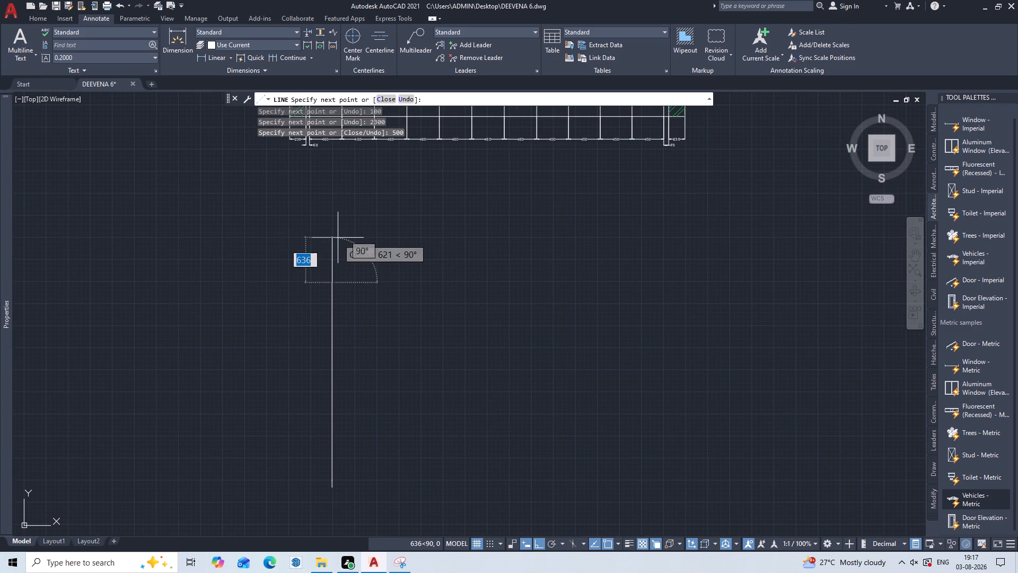
key("9")
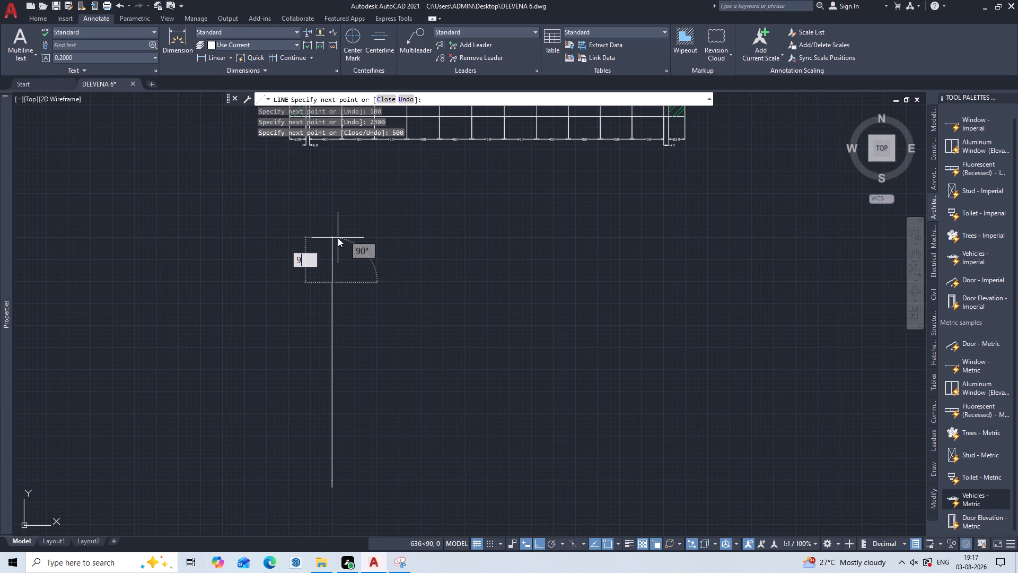
key("5")
key("Return")
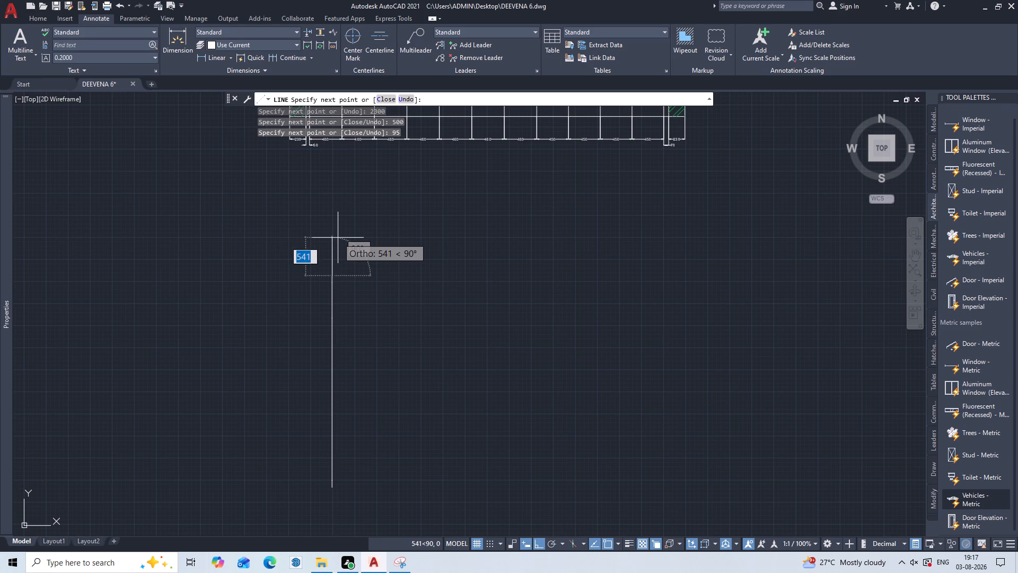
key("Escape")
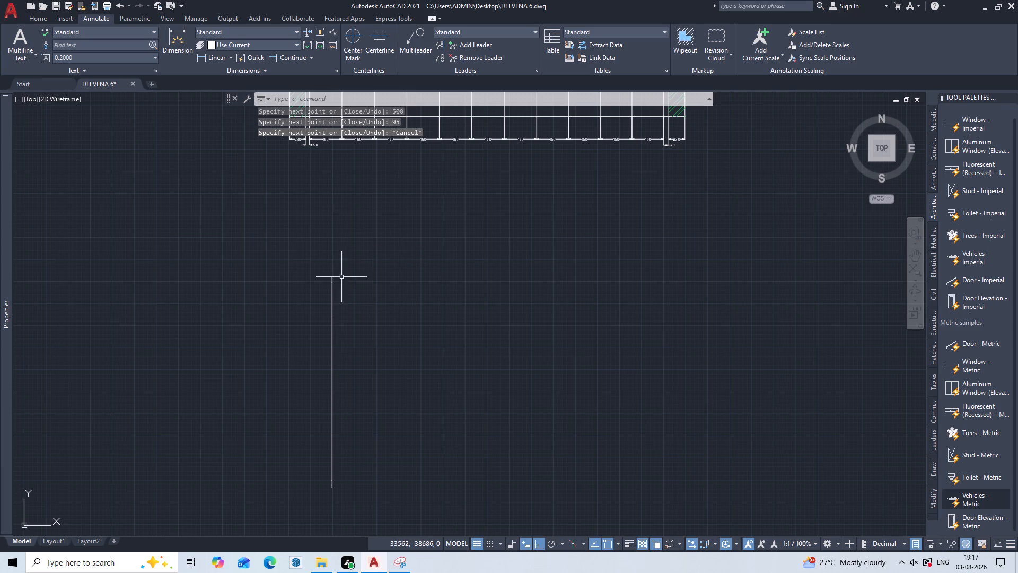
Join the four collinear vertical segments into a single line.
left_click_drag(354, 263, 341, 276)
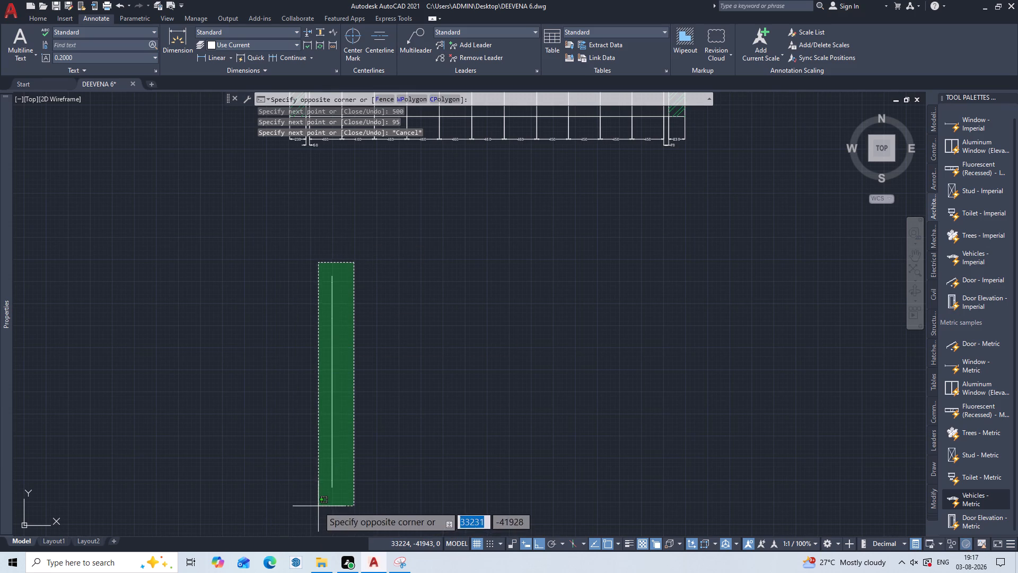
left_click(318, 506)
key("j")
key("Return")
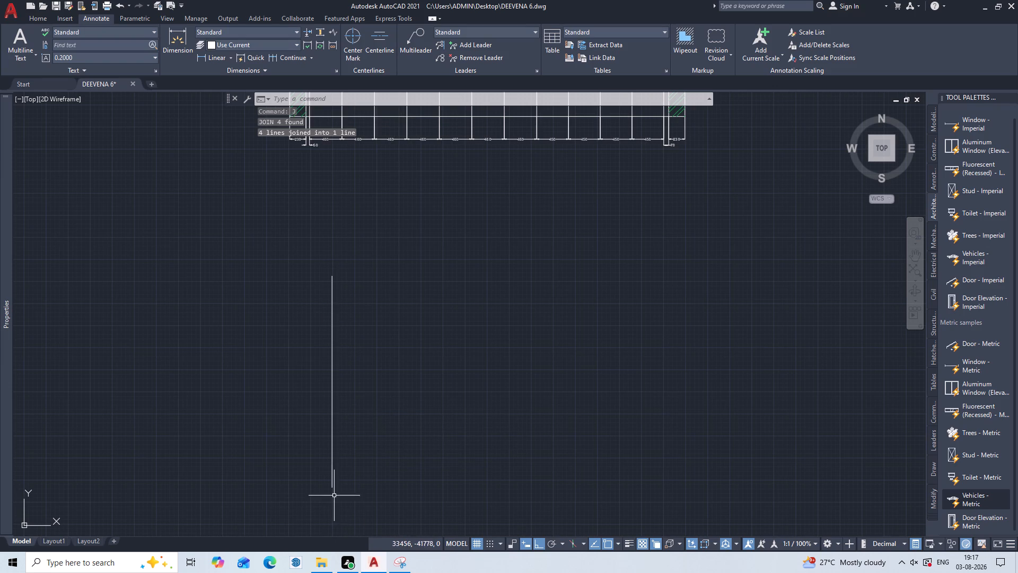
Offset the joined vertical line 230 to the east.
key("o")
key("Return")
key("2")
key("3")
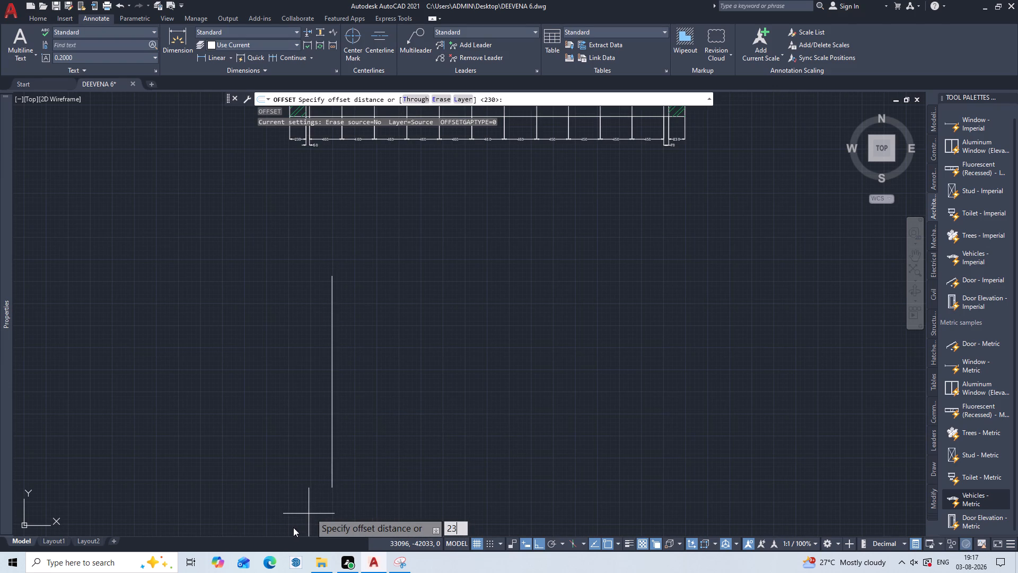
key("0")
key("Return")
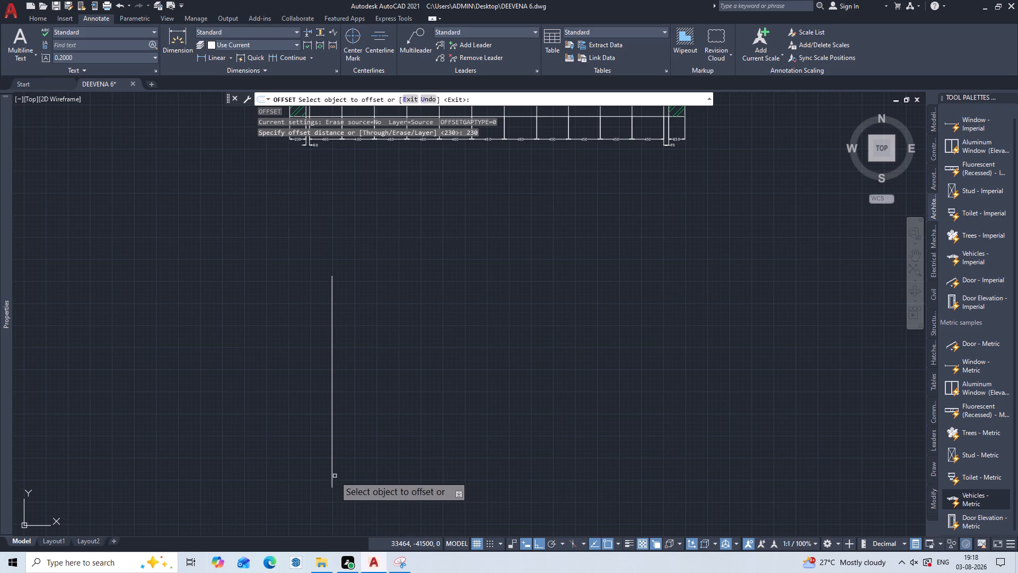
left_click(335, 476)
left_click(331, 483)
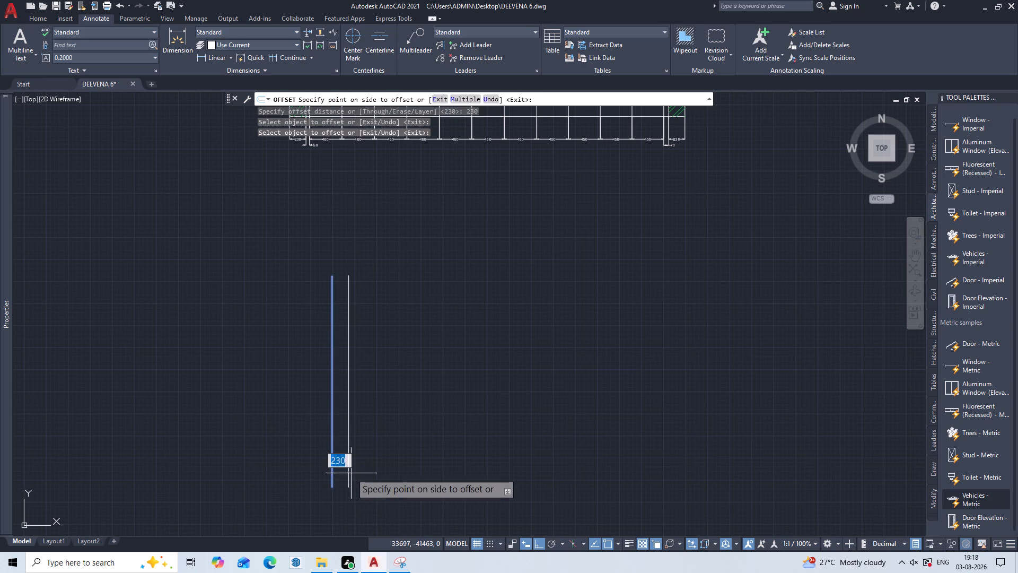
left_click(352, 473)
key("Escape")
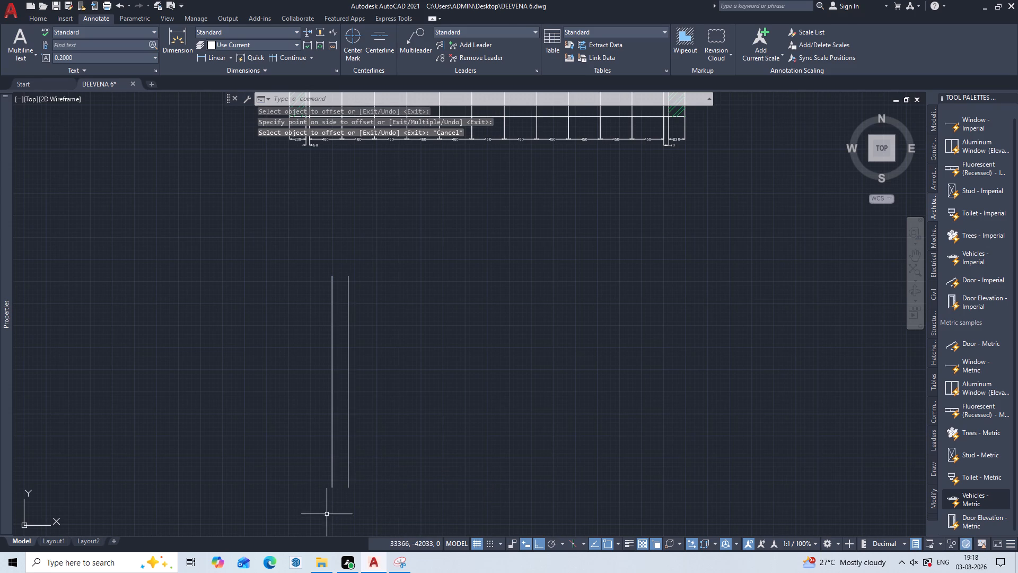
Offset the eastern vertical line a further 50 to the east.
key("o")
key("Return")
key("5")
key("0")
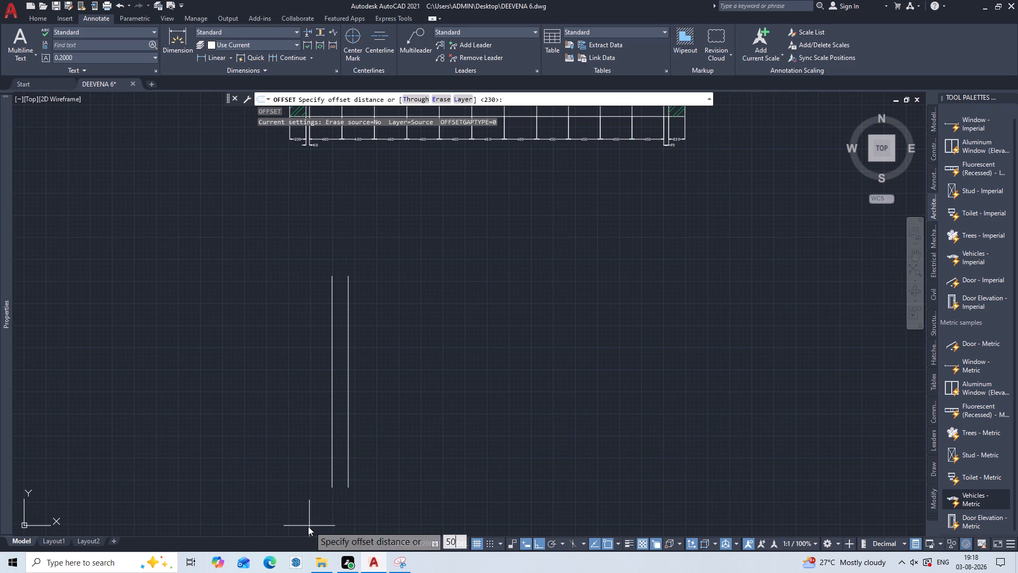
key("Return")
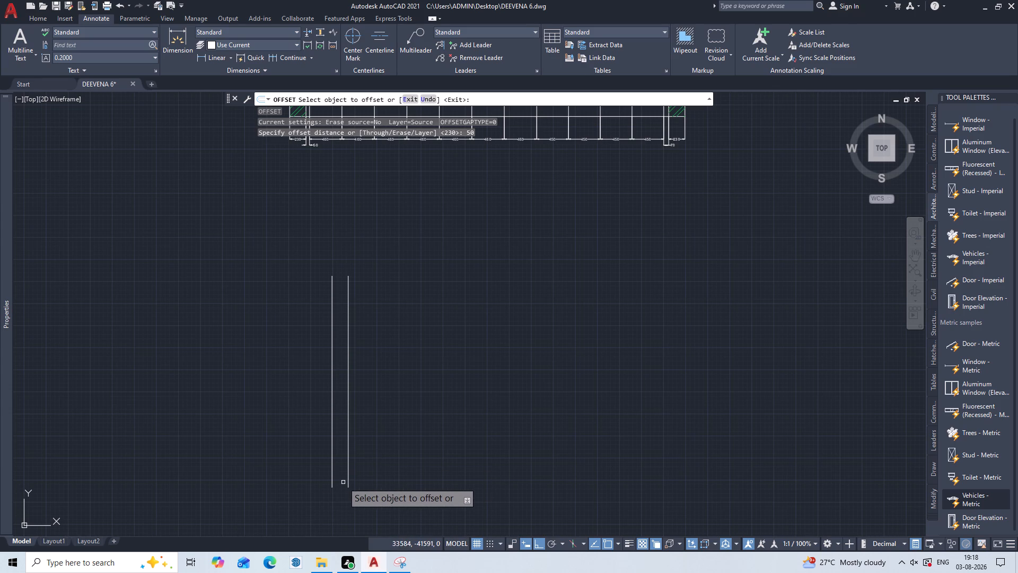
scroll(343, 480, "up", 1)
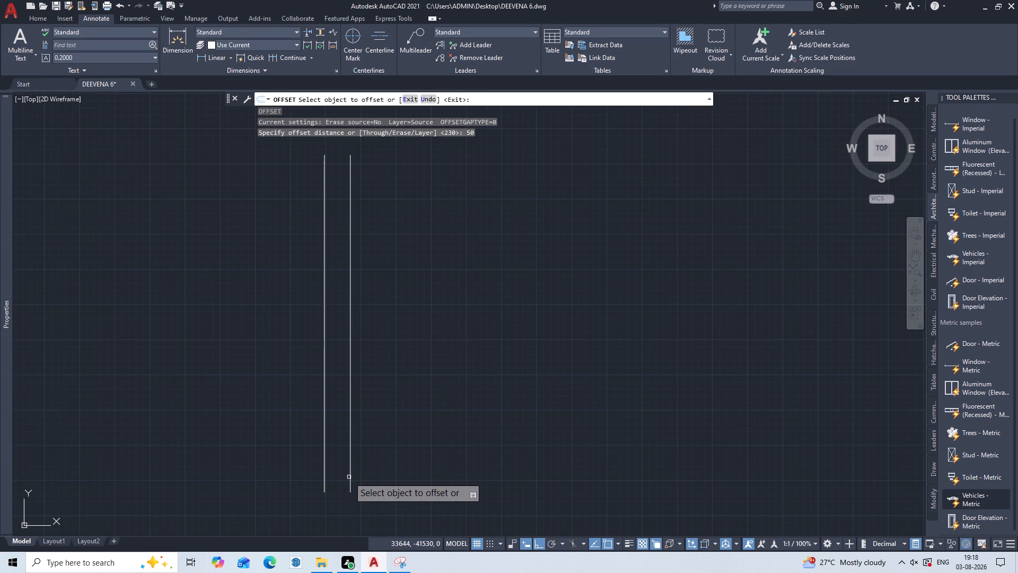
left_click(349, 477)
left_click(365, 471)
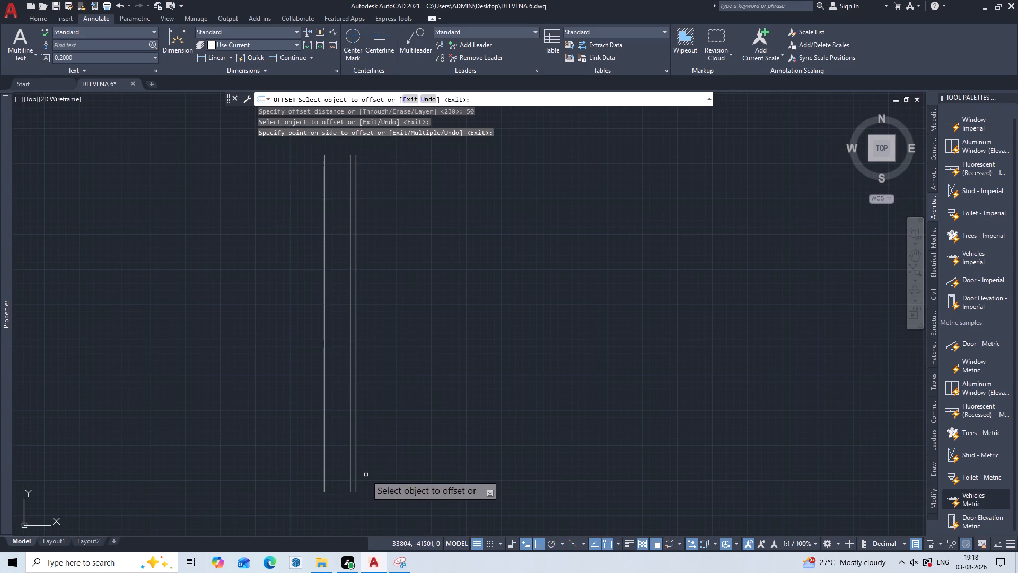
key("Escape")
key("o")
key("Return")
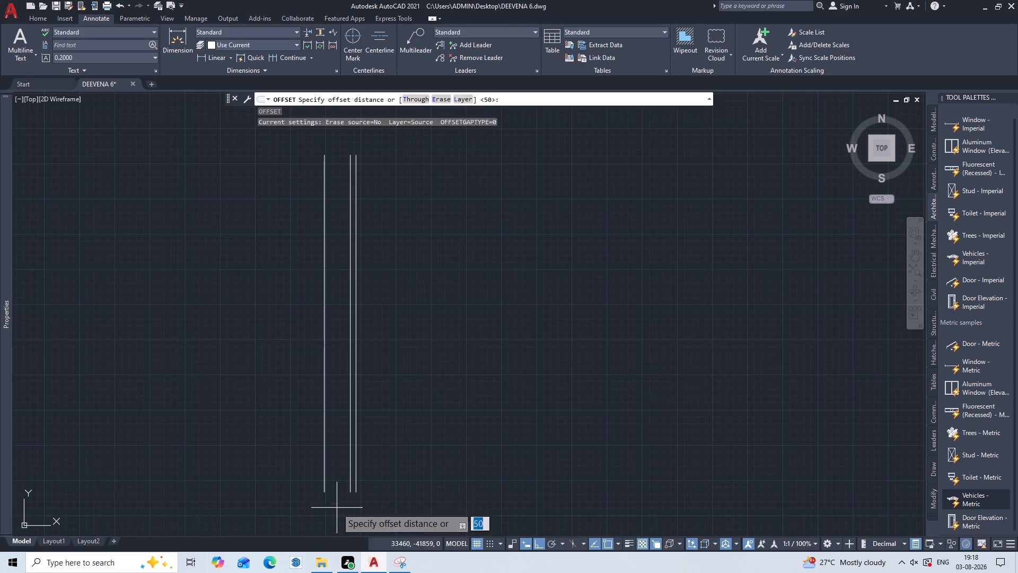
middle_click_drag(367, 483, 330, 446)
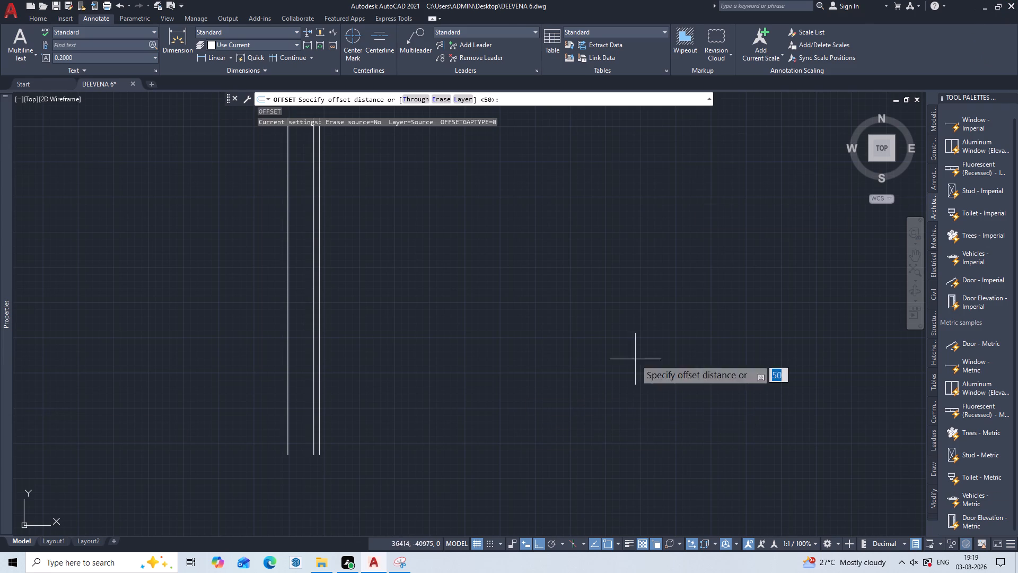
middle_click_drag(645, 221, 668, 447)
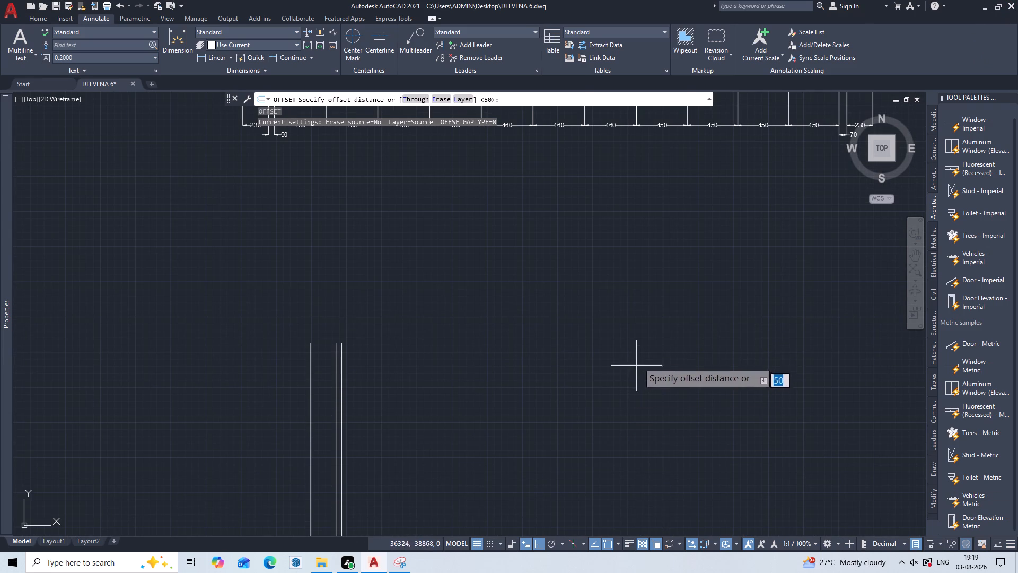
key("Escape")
Start a horizontal line at the westernmost vertical line's top end with a 230 segment running east.
key("l")
key("Return")
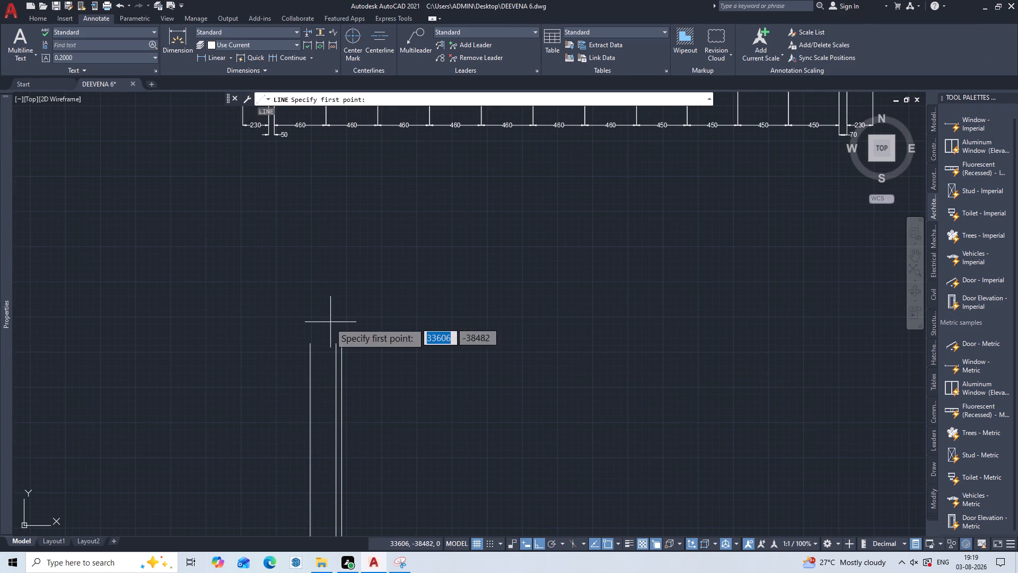
left_click(310, 344)
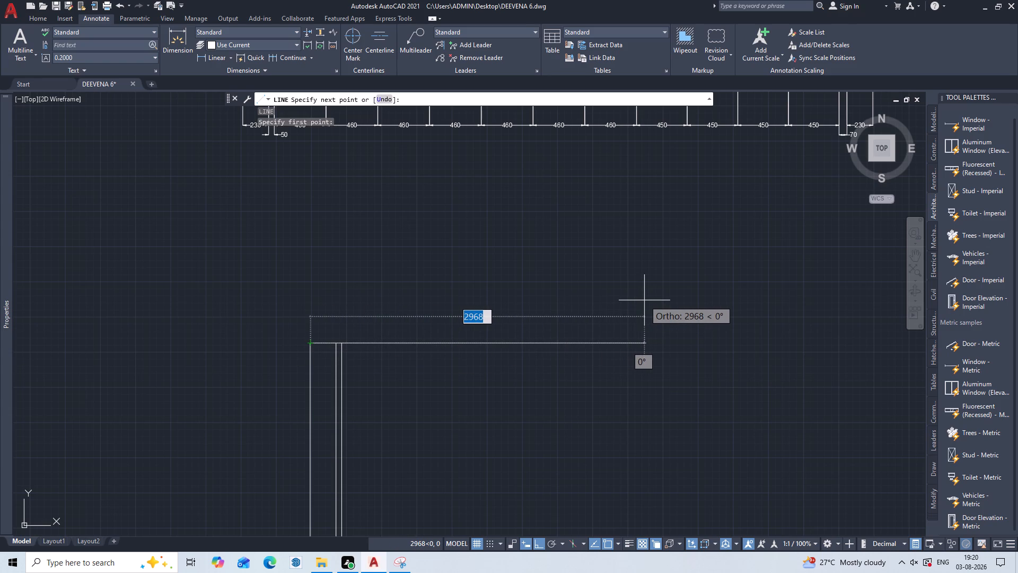
key("2")
key("3")
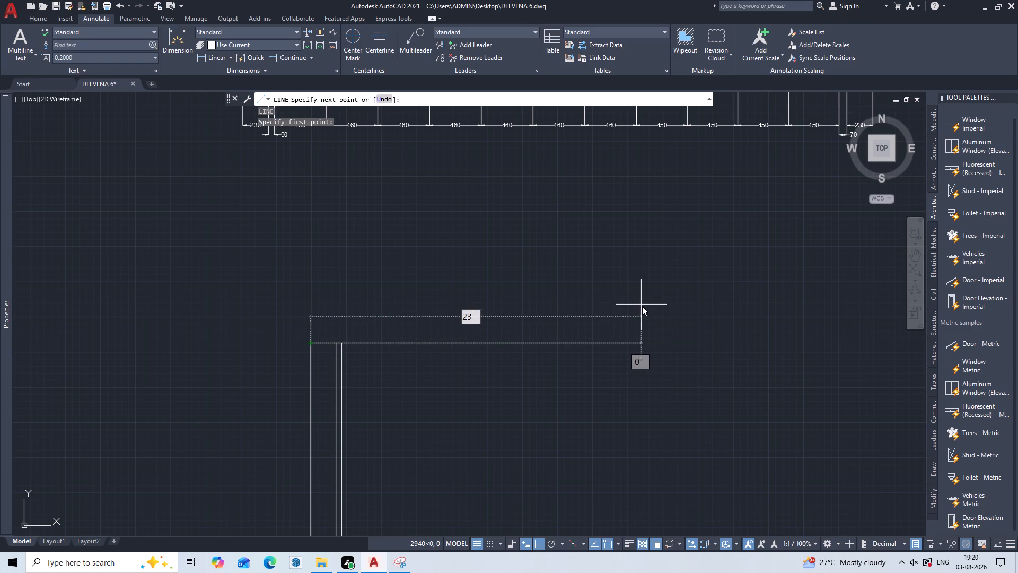
key("0")
key("Return")
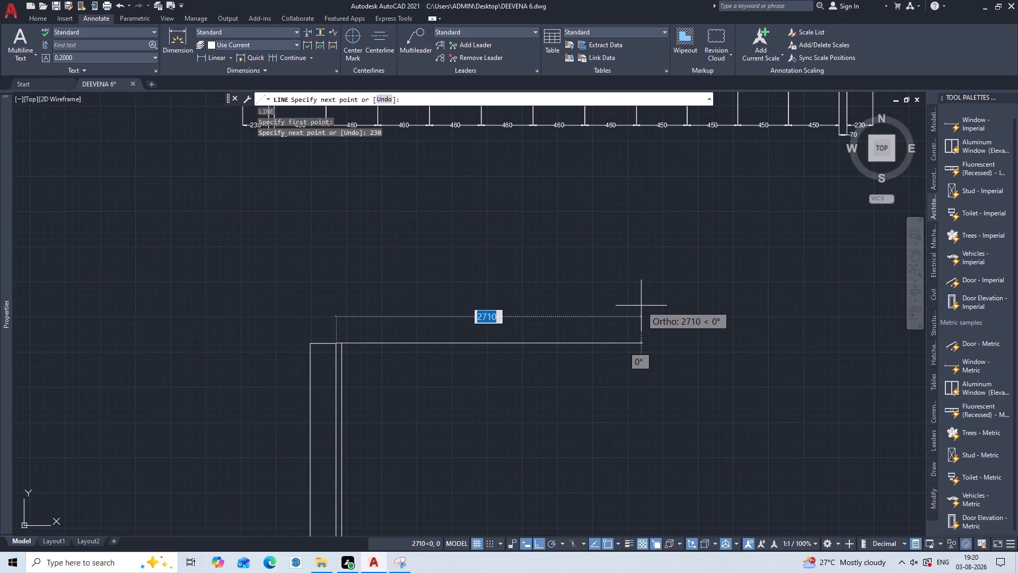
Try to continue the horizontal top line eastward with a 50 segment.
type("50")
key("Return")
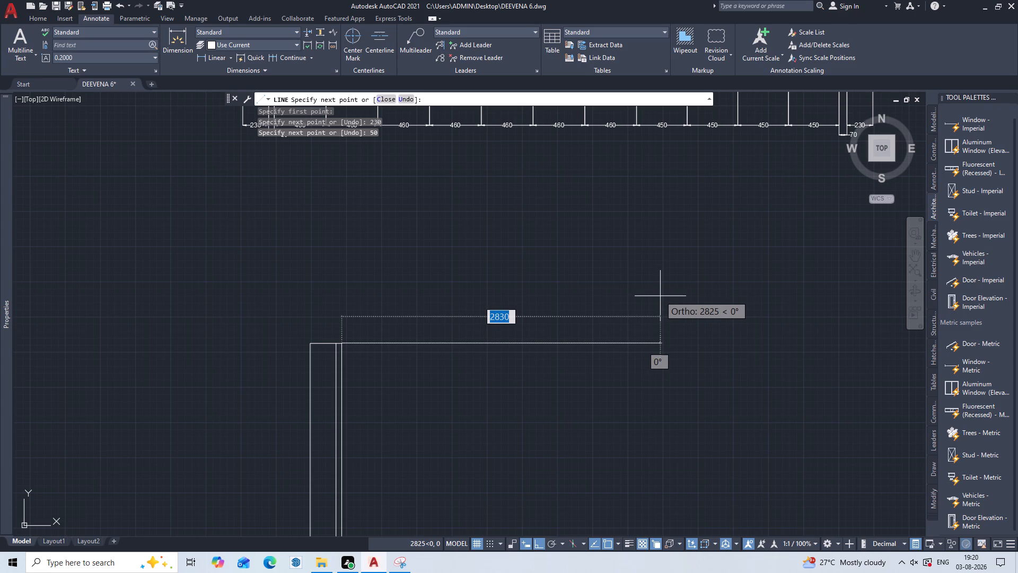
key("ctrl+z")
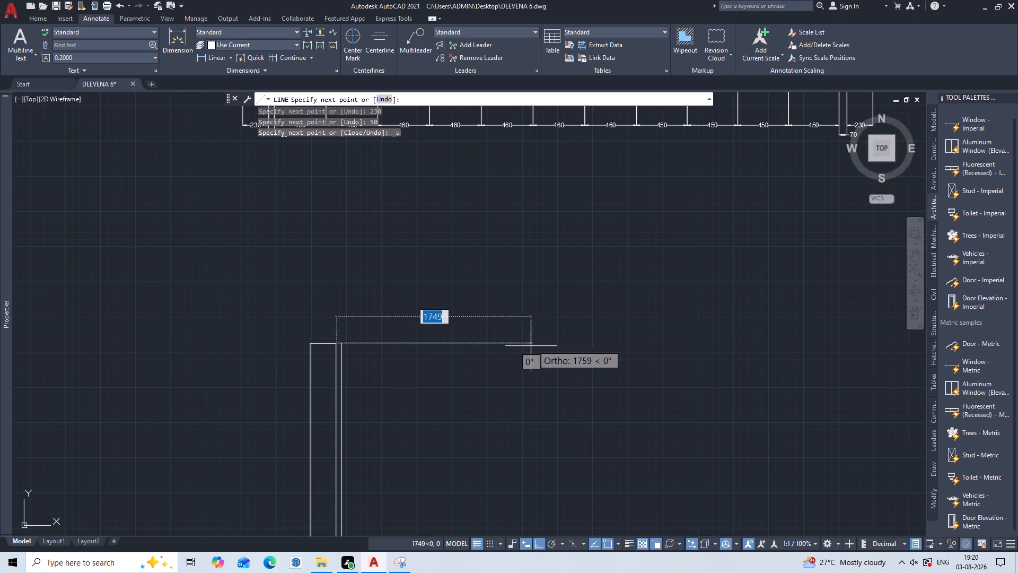
Continue the horizontal top line eastward with a 5140 segment followed by a 230 segment.
type("51")
key("4")
key("0")
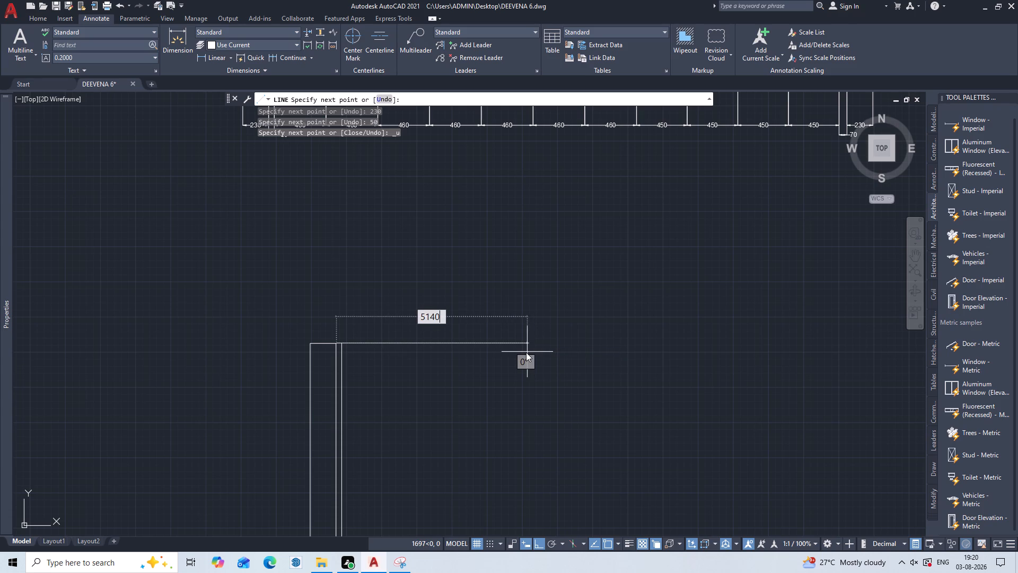
key("Return")
scroll(571, 314, "down", 3)
middle_click_drag(601, 315, 602, 314)
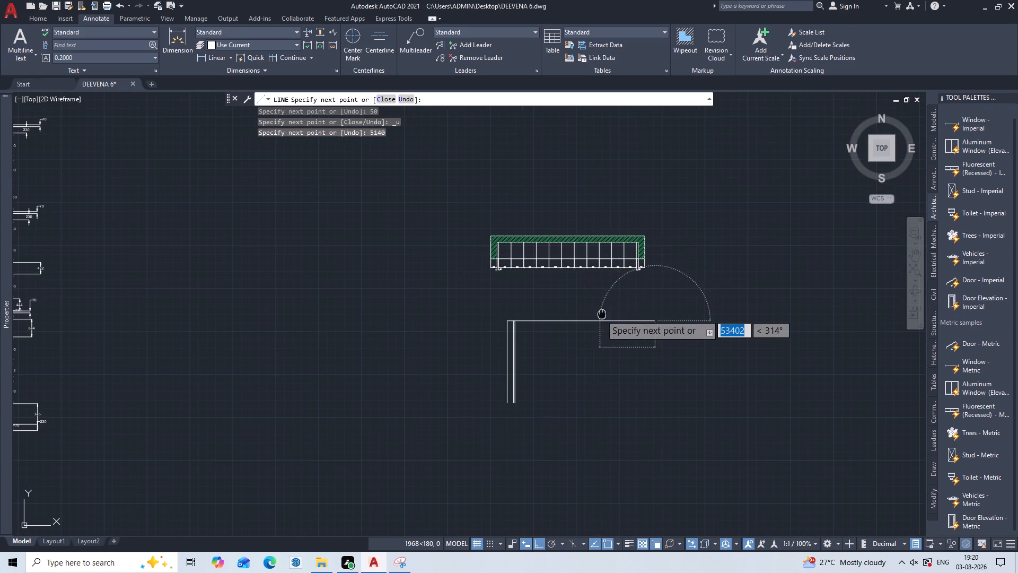
middle_click_drag(602, 314, 463, 345)
scroll(539, 348, "up", 2)
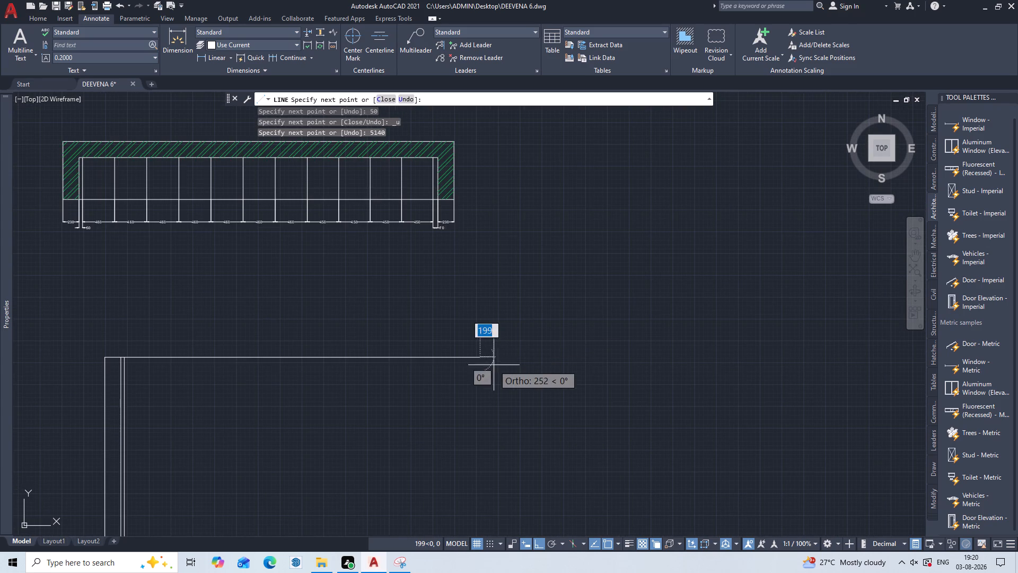
key("2")
key("3")
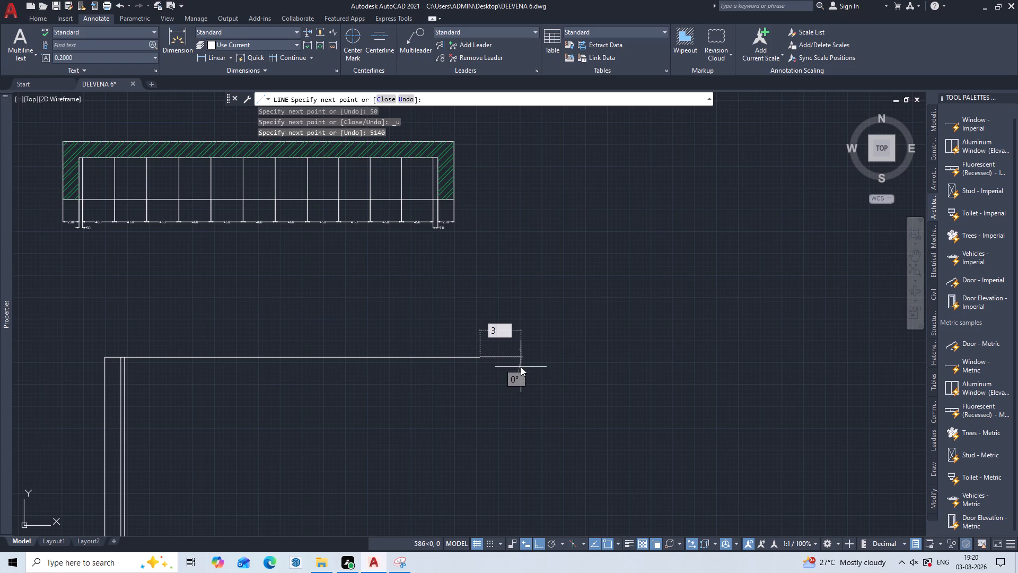
key("0")
key("BackSpace")
key("BackSpace")
key("2")
type("30")
key("Return")
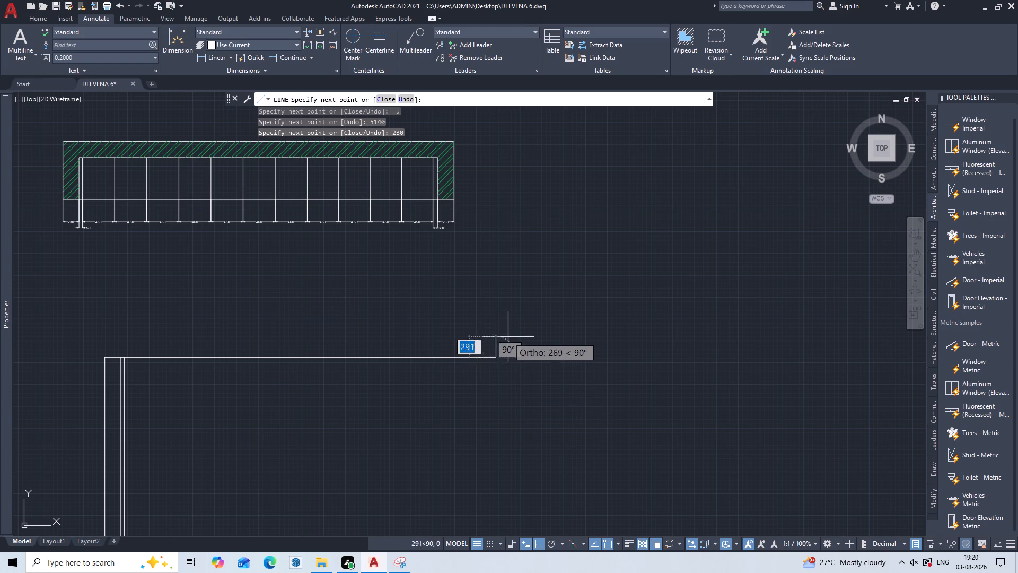
Draw the figure's east side as a 2995 segment running south from the top line's east end.
scroll(508, 335, "up", 1)
scroll(506, 340, "down", 2)
scroll(503, 404, "down", 1)
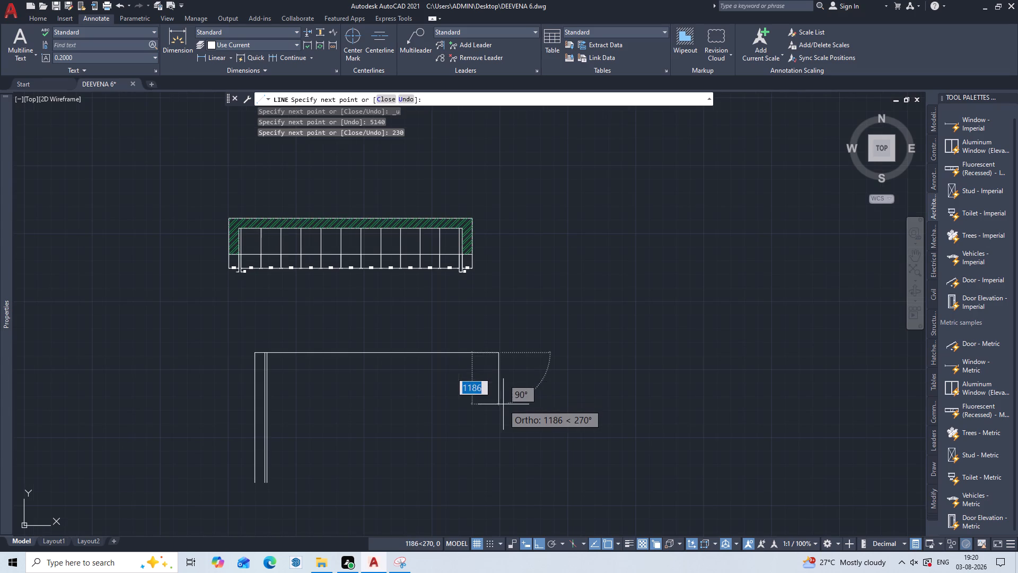
middle_click_drag(511, 400, 576, 249)
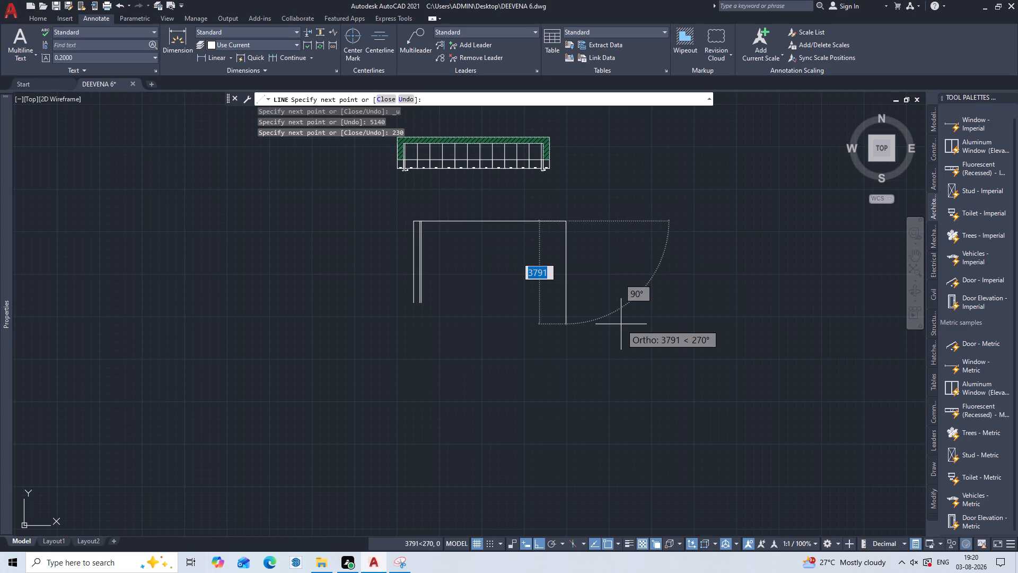
key("2")
type("99")
key("5")
key("Return")
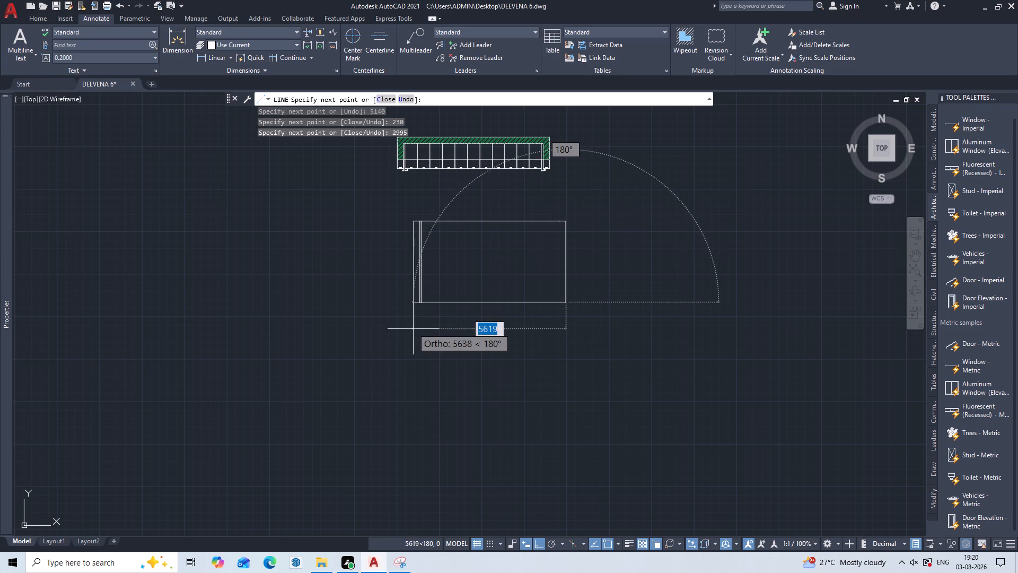
Draw the bottom line westward from the east side's lower end with a 230 segment and a 5140 segment.
type("23")
key("0")
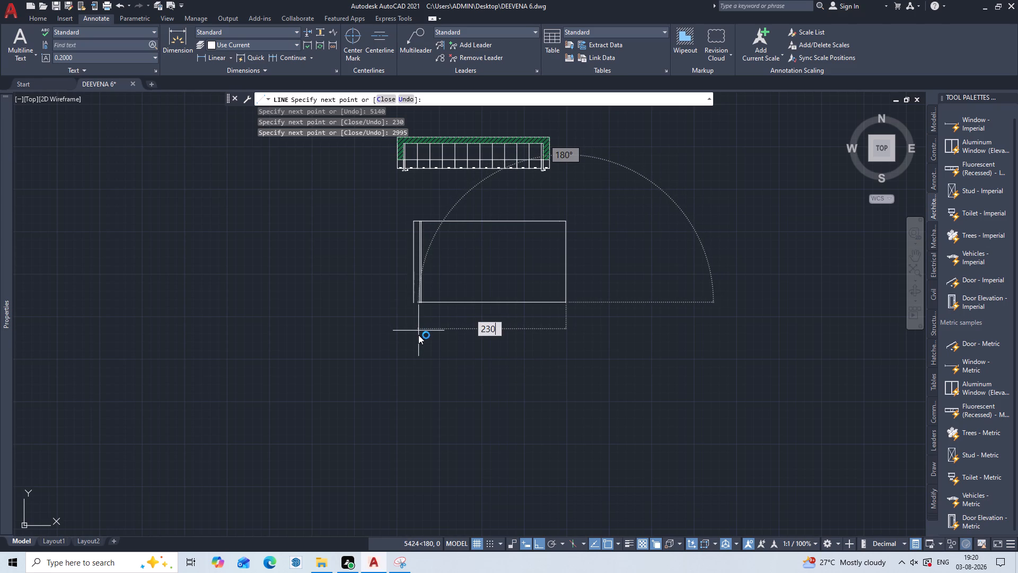
key("Return")
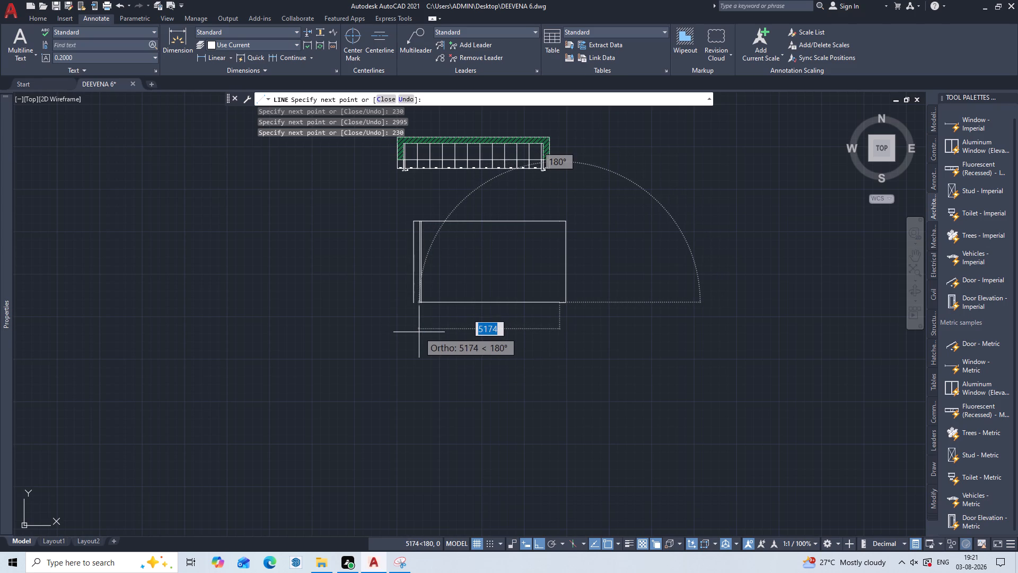
type("5140")
key("Return")
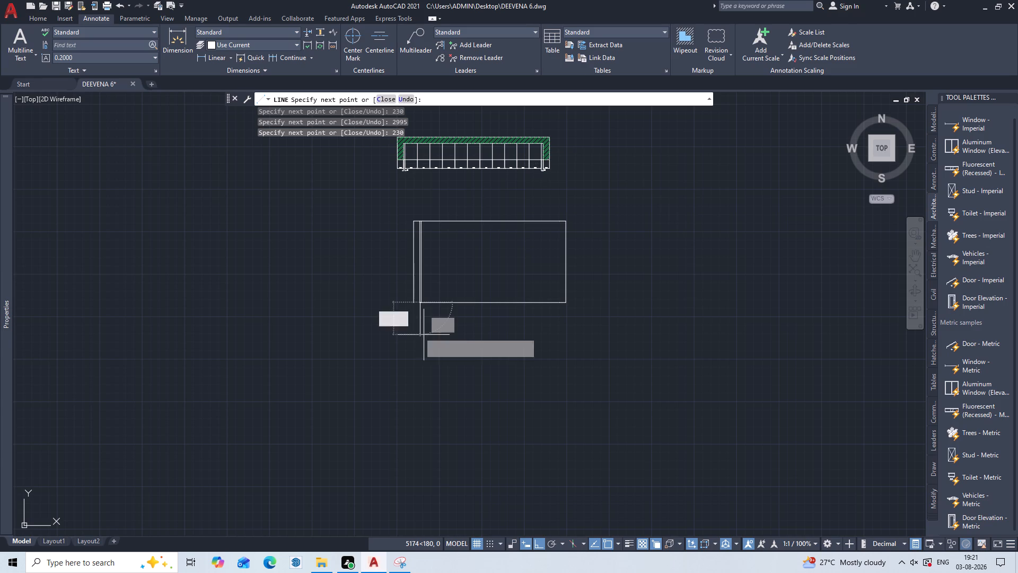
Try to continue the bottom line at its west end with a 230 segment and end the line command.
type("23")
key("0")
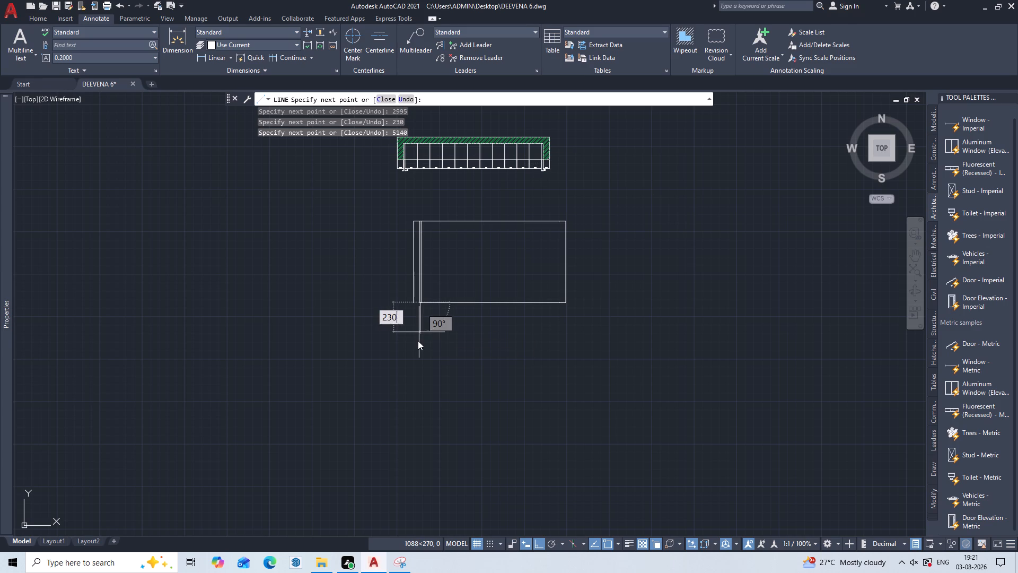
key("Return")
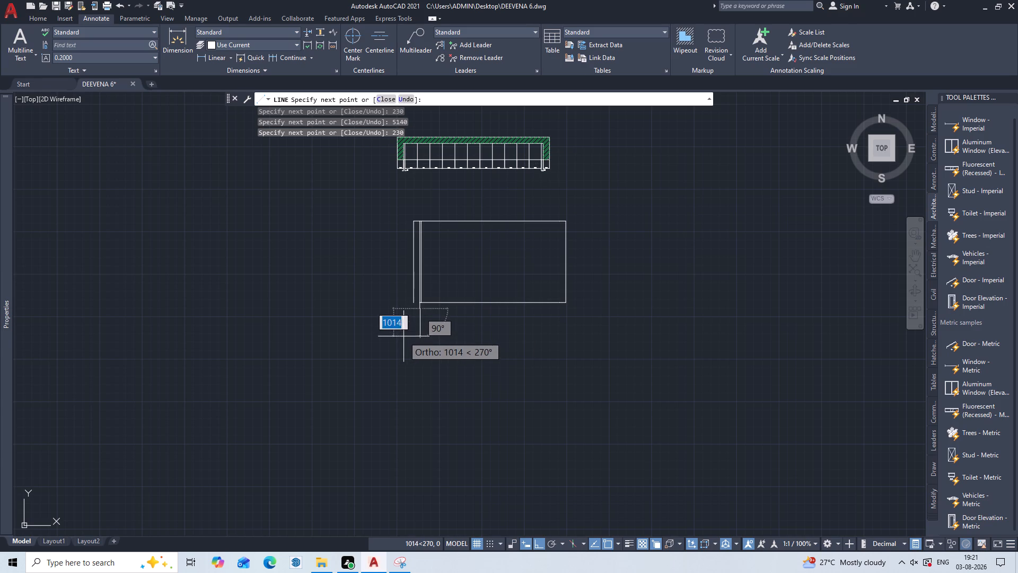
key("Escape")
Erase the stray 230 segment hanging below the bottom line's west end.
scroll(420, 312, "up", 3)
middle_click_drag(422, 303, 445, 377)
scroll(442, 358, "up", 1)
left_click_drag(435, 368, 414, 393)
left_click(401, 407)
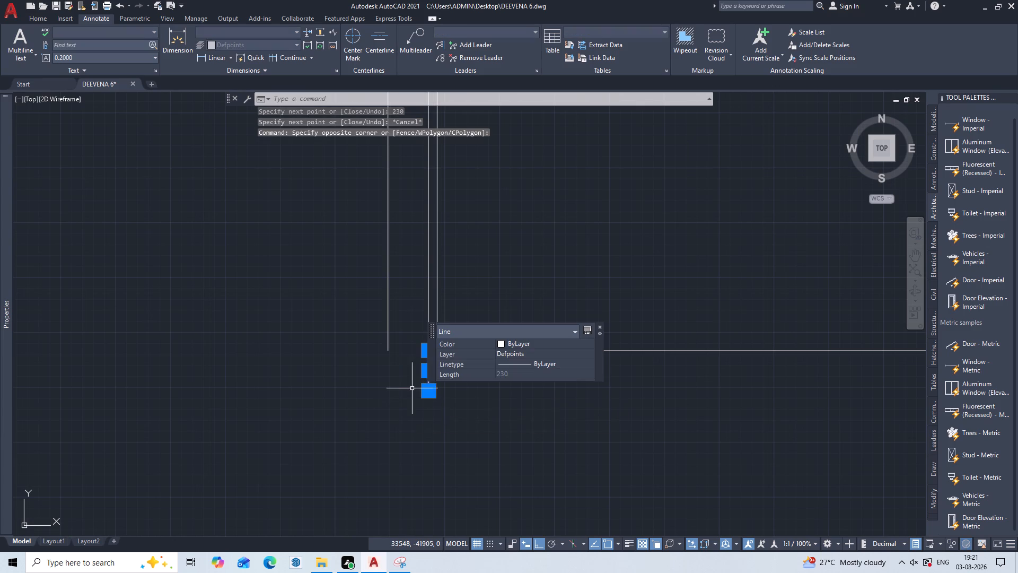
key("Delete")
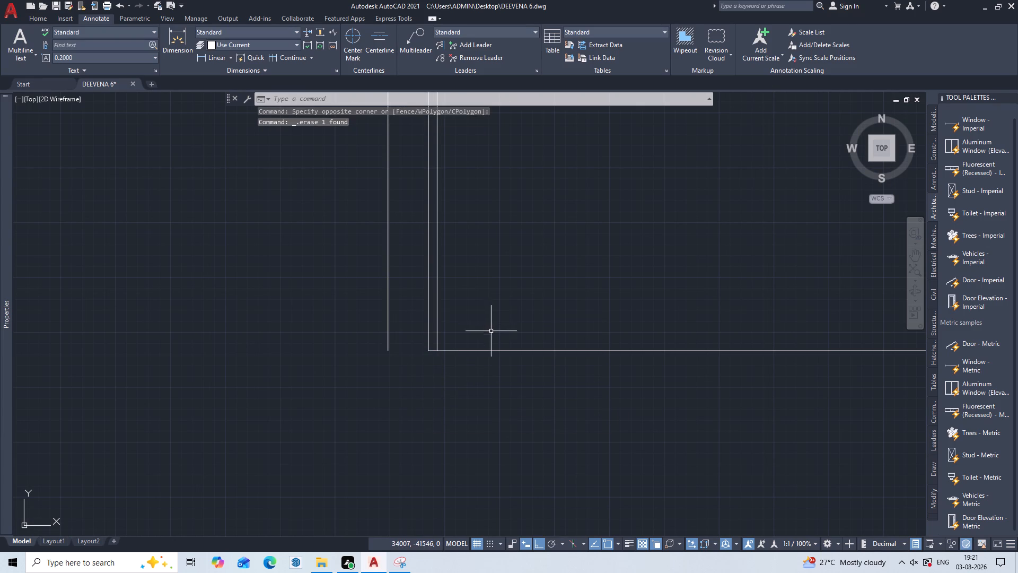
Draw a 230 line west from the bottom line's west end to the foot of the westernmost vertical line.
key("l")
key("Return")
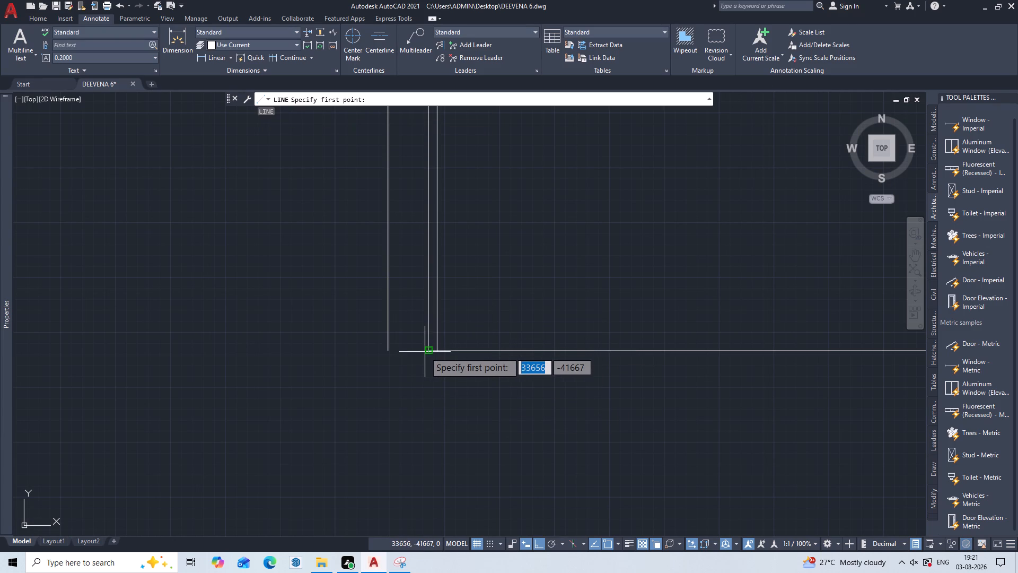
left_click(431, 348)
type("23")
key("0")
key("Return")
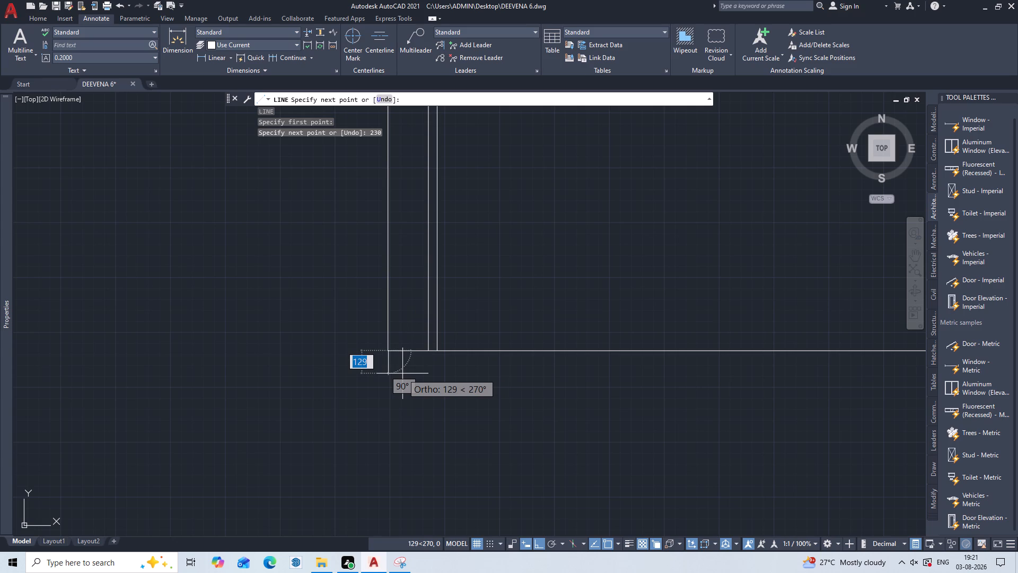
key("Escape")
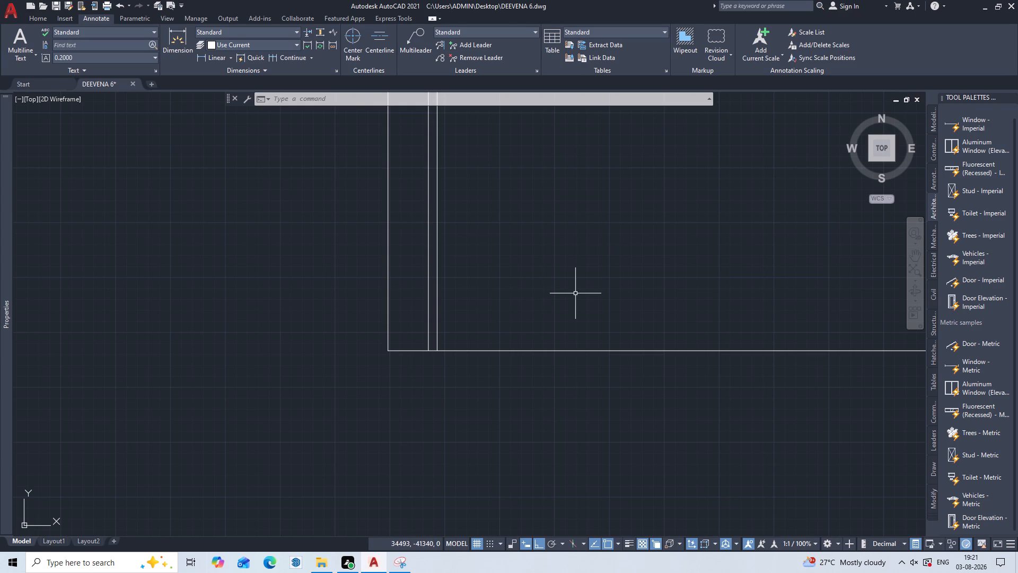
Offset the long middle segment of the top line 95 to the south, inside the figure.
scroll(598, 266, "down", 1)
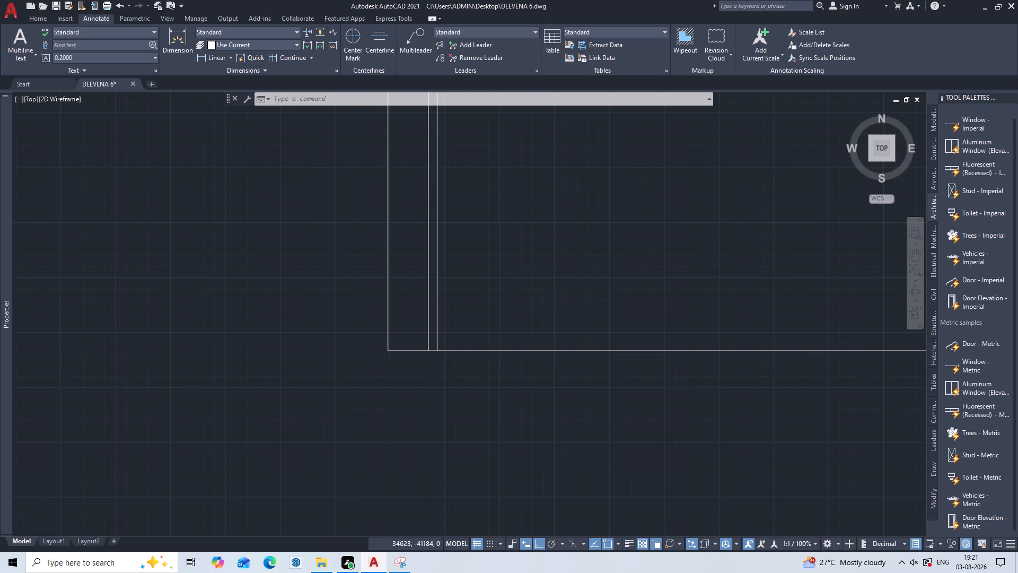
middle_click_drag(598, 266, 405, 422)
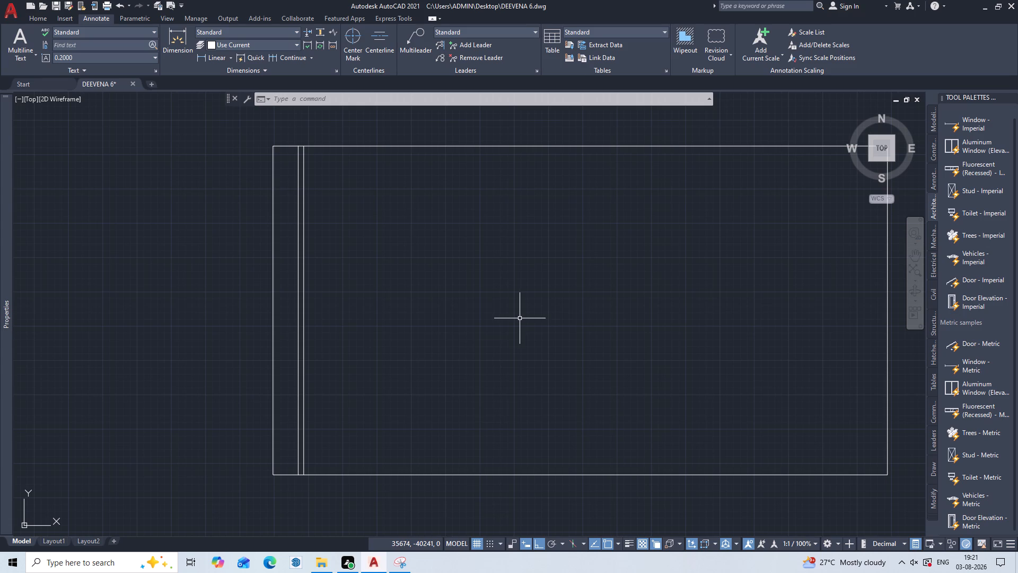
key("o")
key("Return")
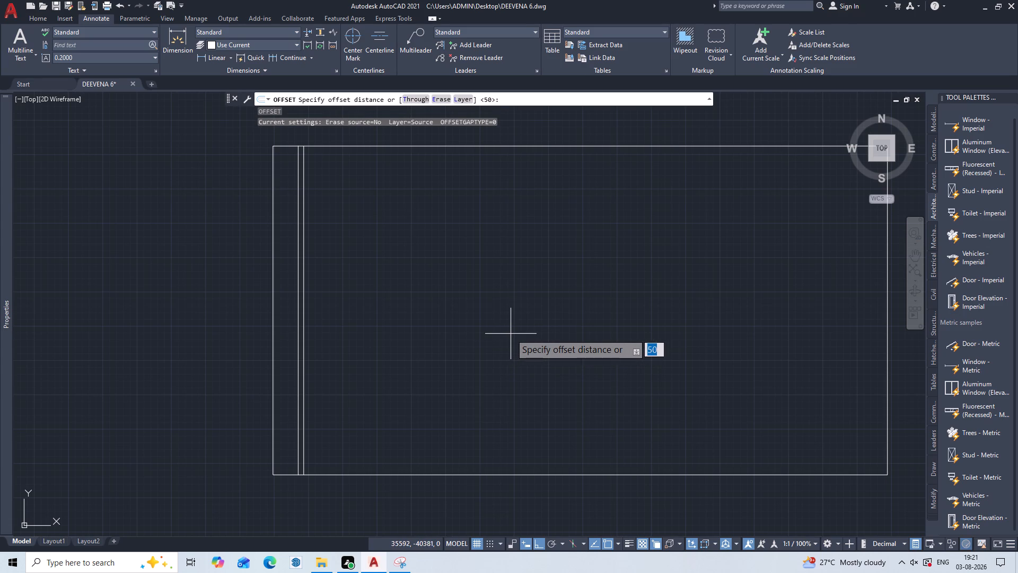
key("9")
key("5")
key("Return")
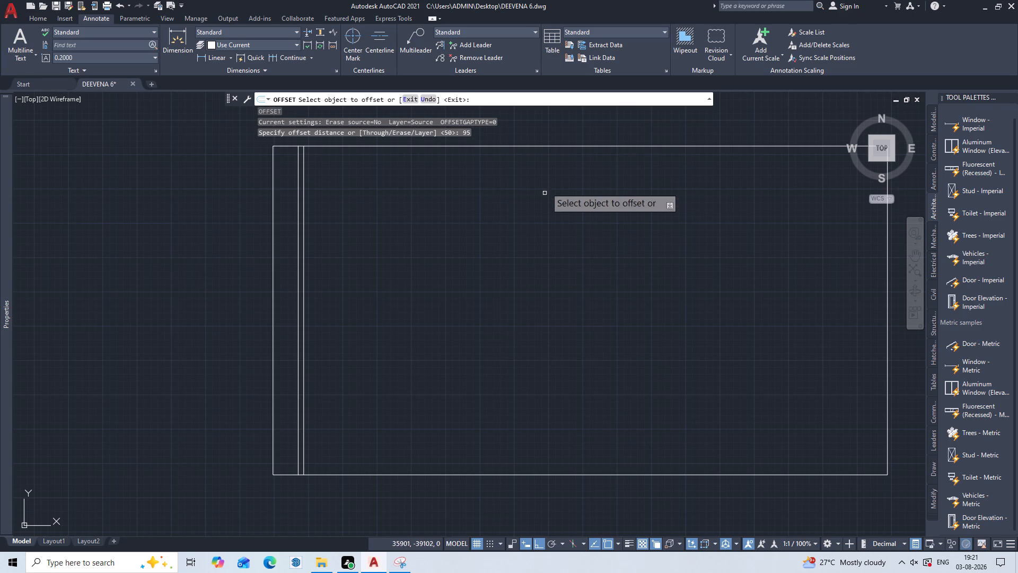
left_click(577, 145)
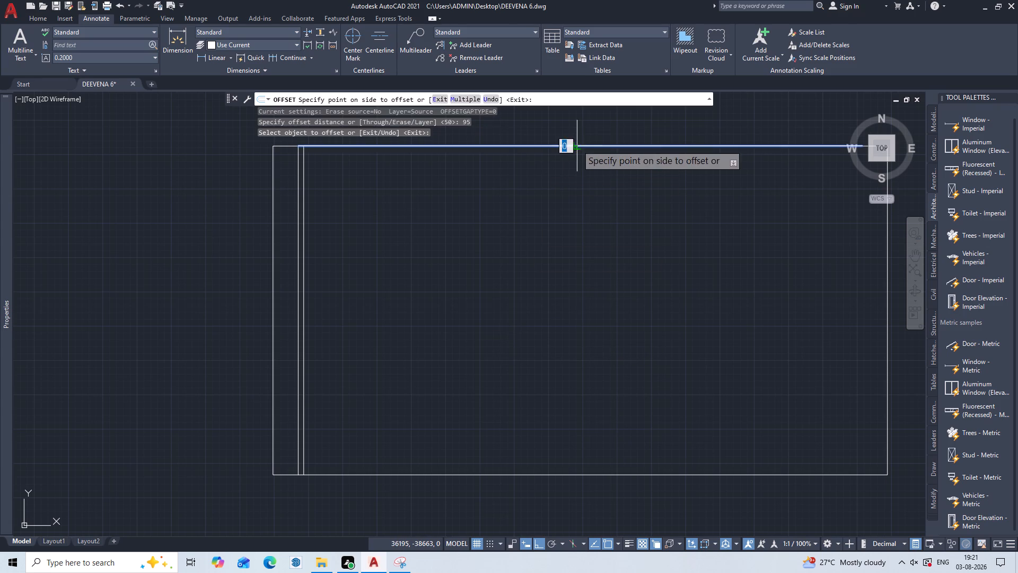
left_click(575, 167)
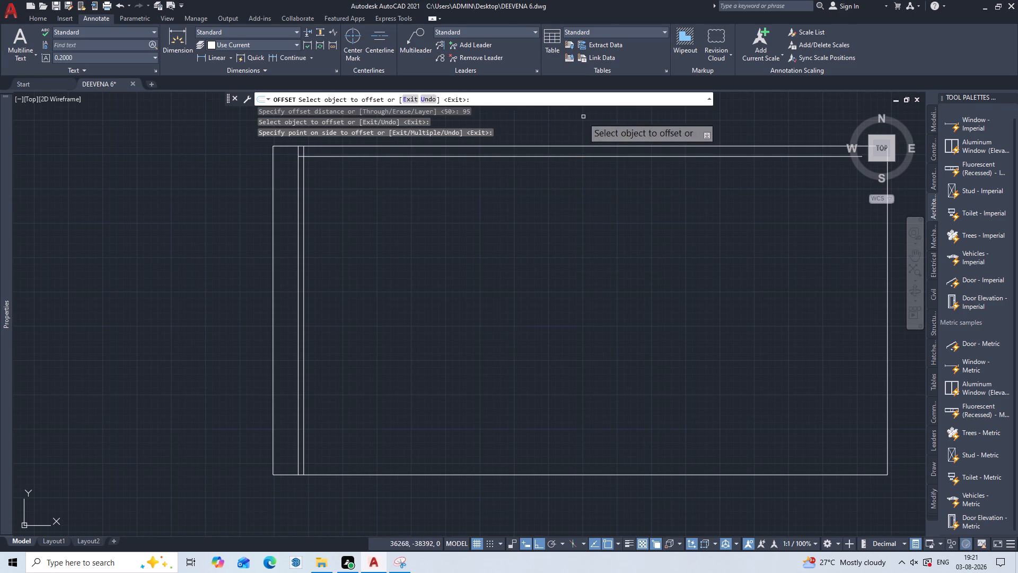
key("Escape")
Trim the west end of the offset horizontal line where it crosses the gap between the two inner vertical lines.
middle_click_drag(551, 175, 524, 242)
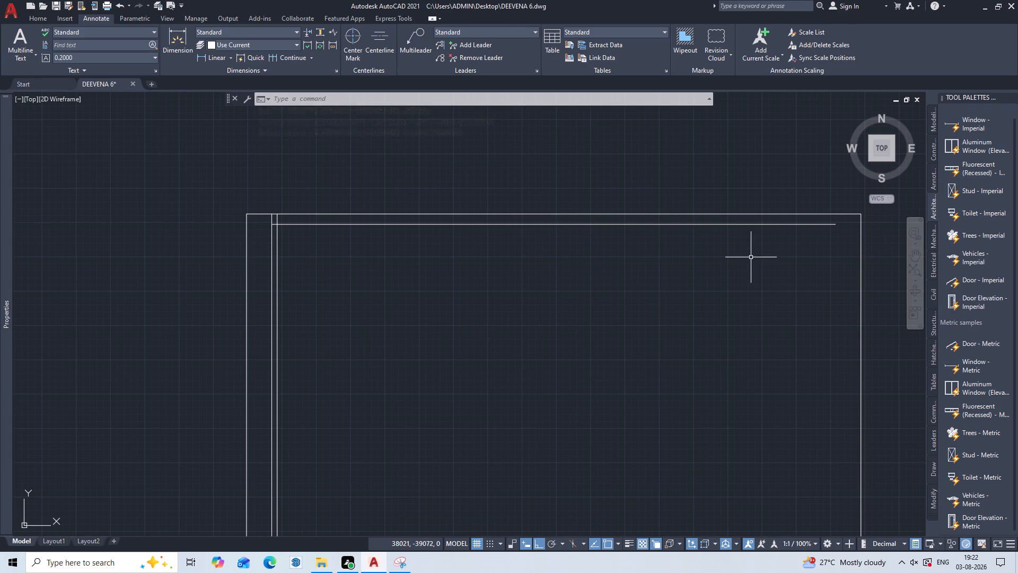
scroll(294, 221, "up", 3)
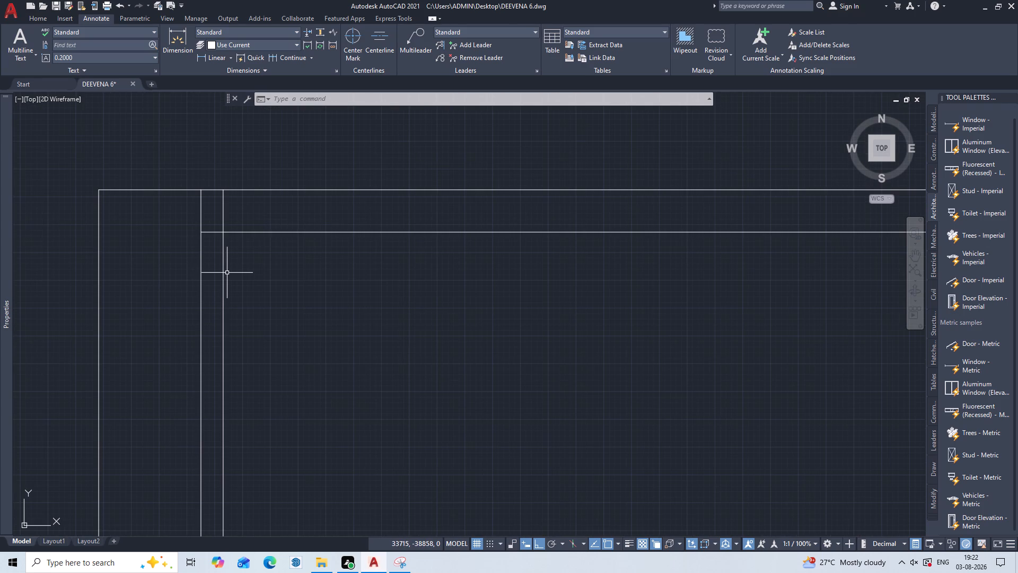
scroll(216, 239, "up", 2)
key("t")
key("r")
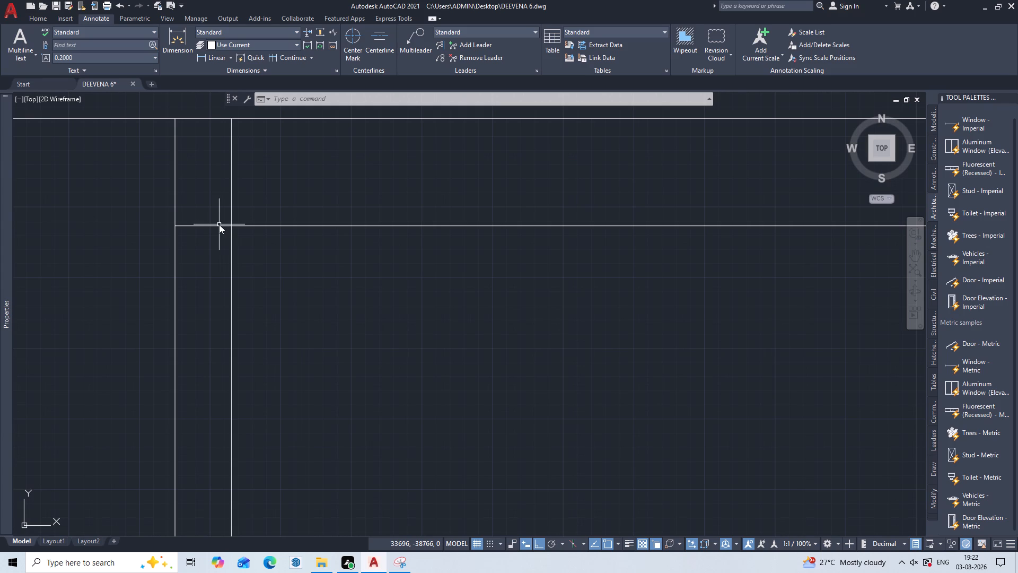
key("Return")
left_click(202, 201)
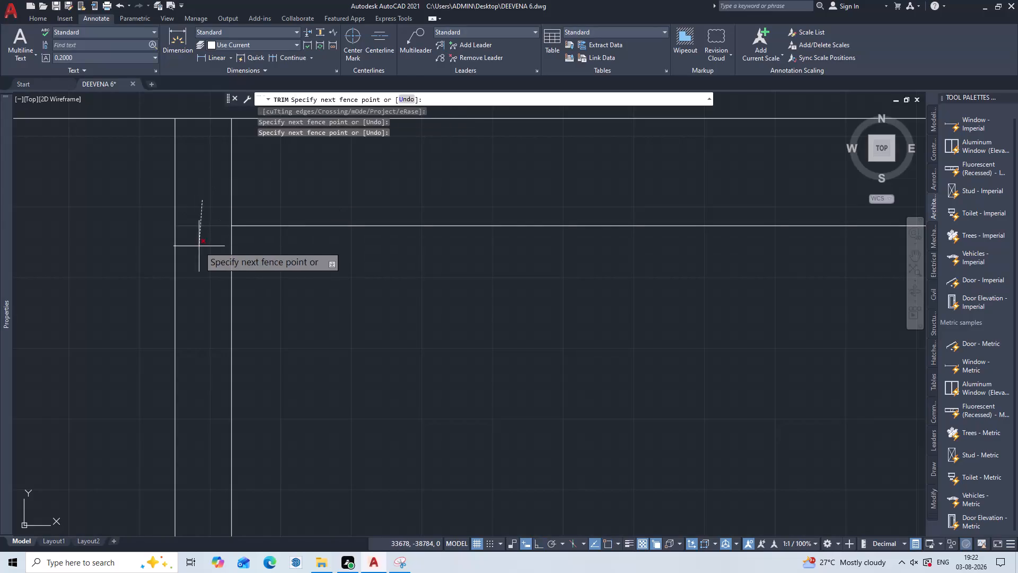
left_click(198, 248)
key("Escape")
Offset the figure's easternmost vertical line 230 to the west, inside the figure.
scroll(276, 196, "down", 3)
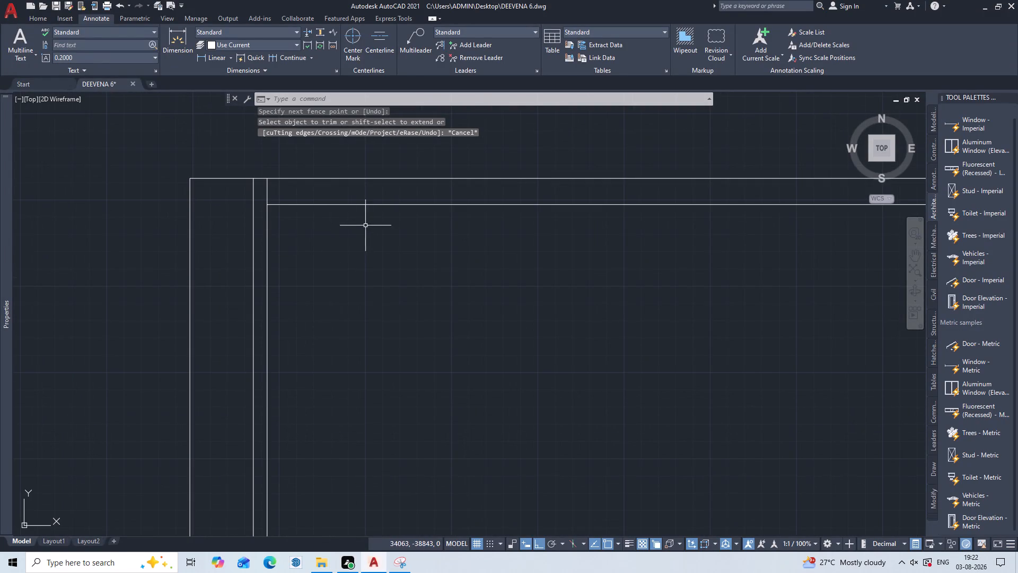
scroll(371, 225, "down", 3)
middle_click_drag(391, 218, 128, 268)
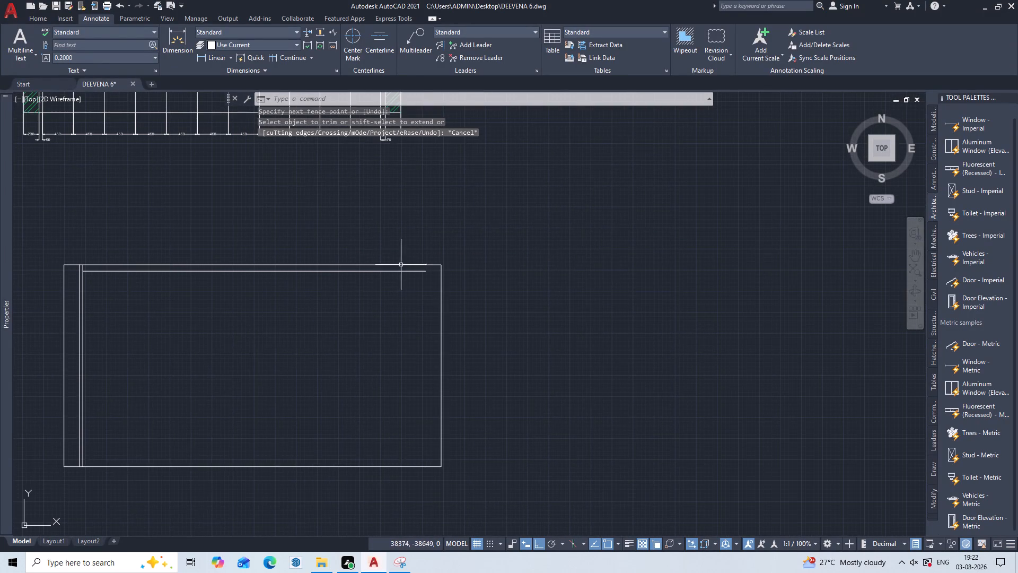
scroll(410, 266, "up", 4)
middle_click_drag(428, 283, 407, 281)
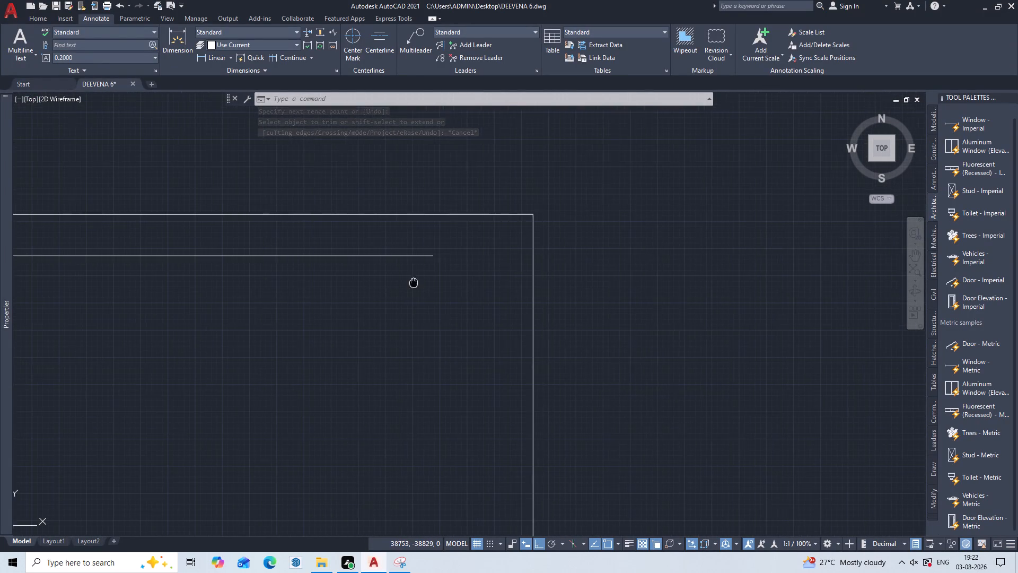
middle_click_drag(407, 281, 385, 271)
key("o")
key("Return")
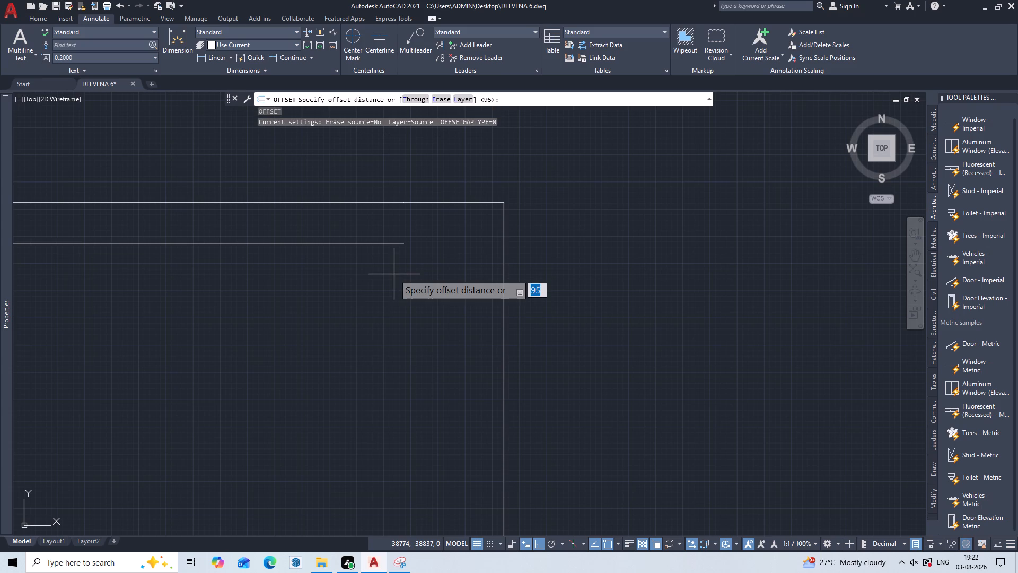
type("230")
key("Return")
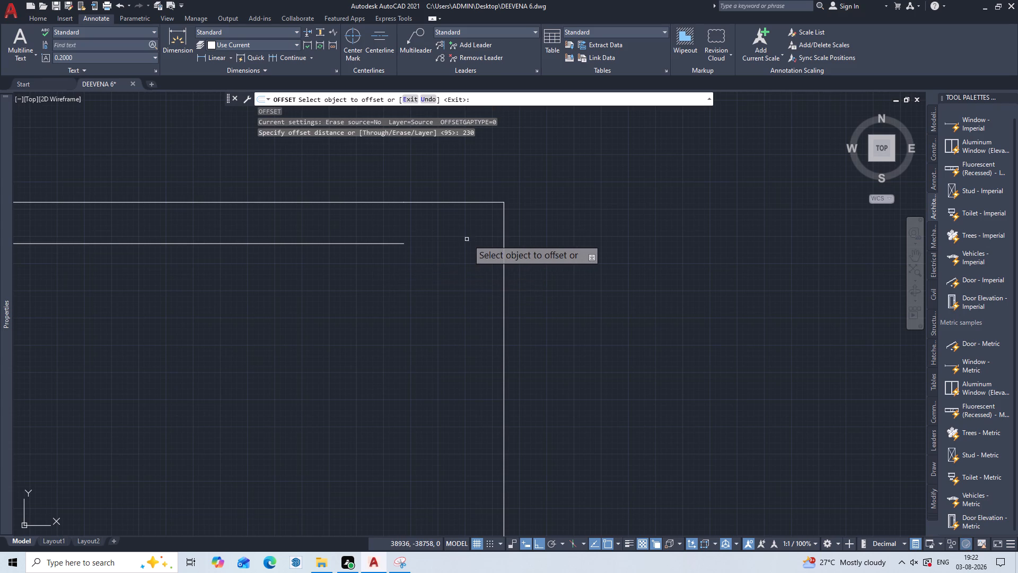
left_click(504, 339)
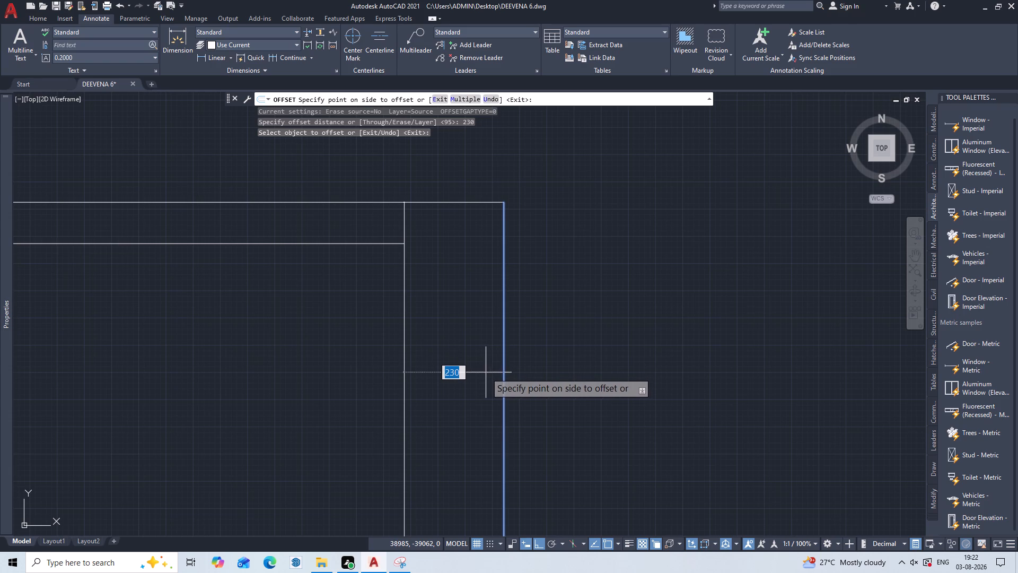
left_click(486, 372)
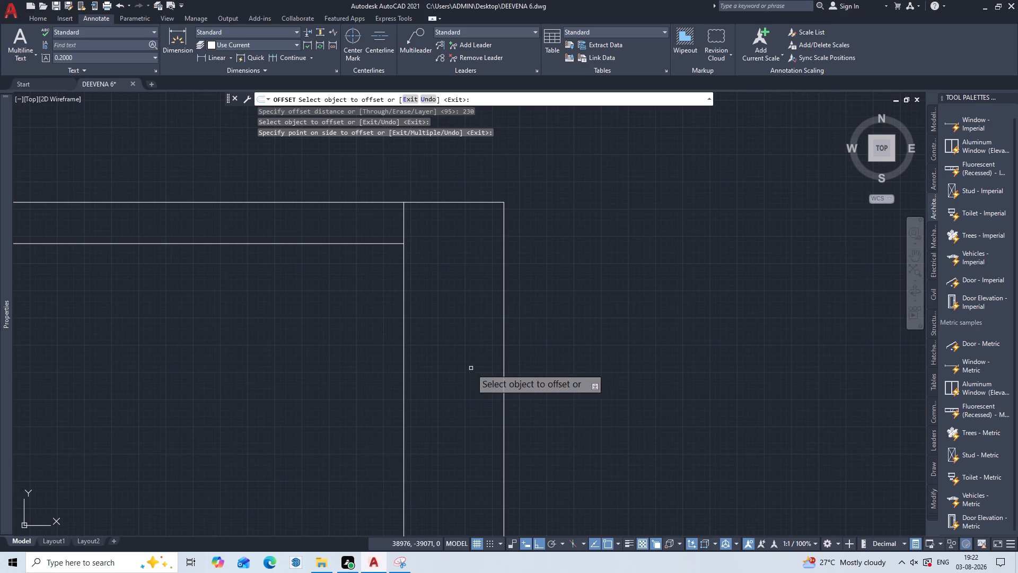
key("Escape")
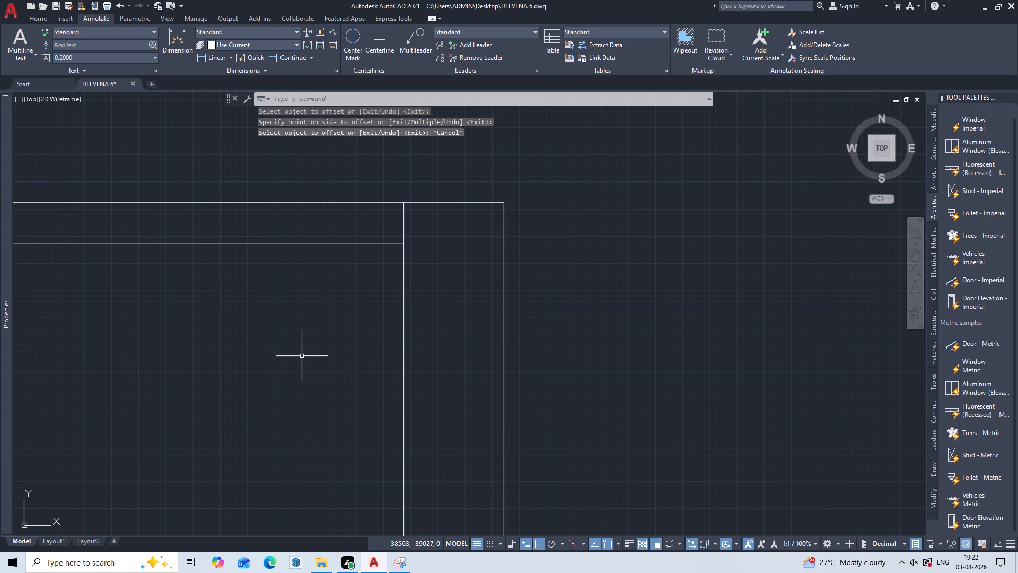
Offset the easternmost of the vertical lines at the figure's west end 18 to the east.
scroll(286, 327, "down", 1)
middle_click_drag(288, 331, 385, 311)
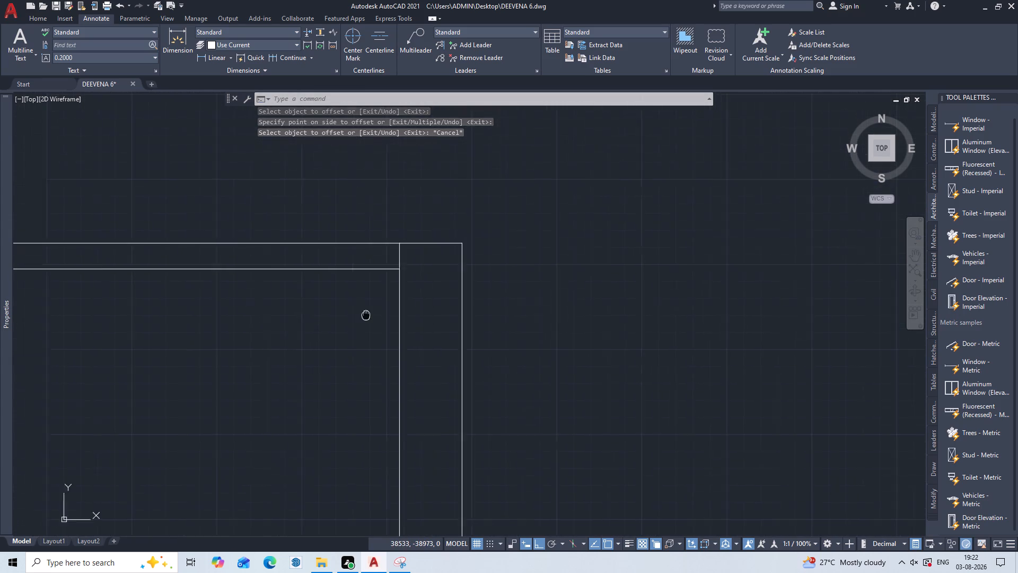
middle_click_drag(385, 311, 532, 312)
scroll(318, 341, "down", 1)
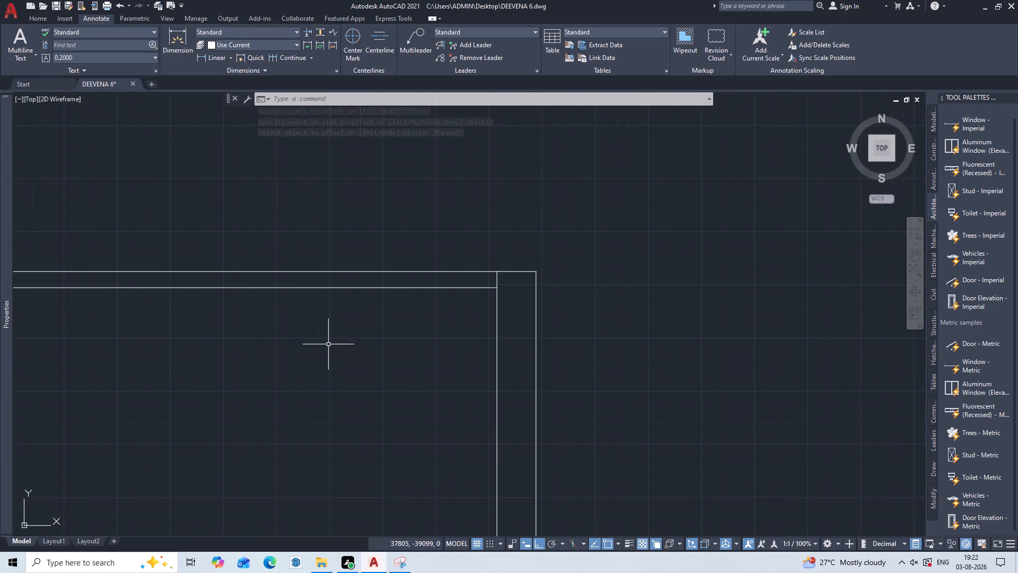
middle_click_drag(331, 345, 801, 213)
middle_click_drag(382, 297, 396, 306)
scroll(382, 297, "down", 1)
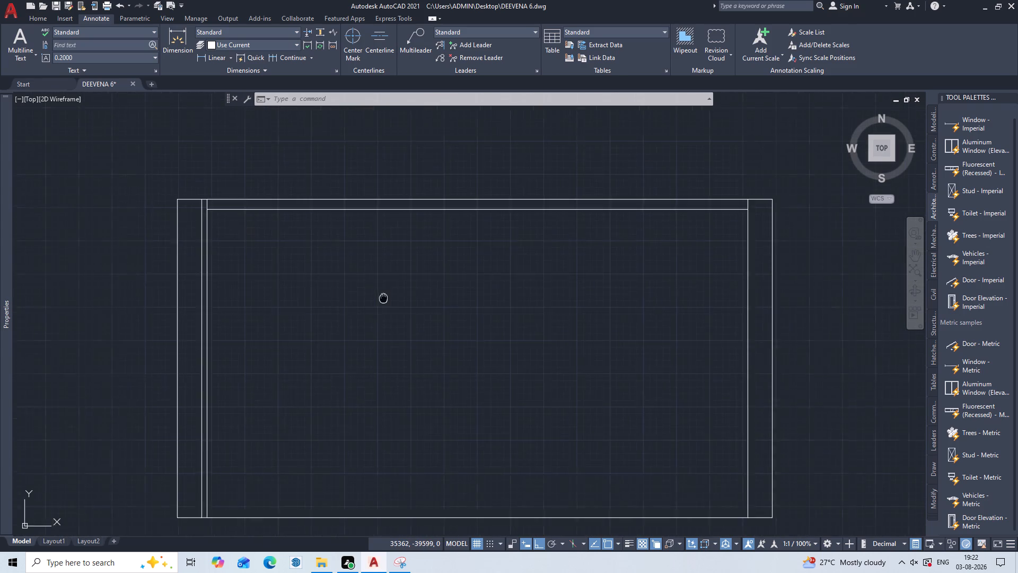
middle_click_drag(396, 306, 561, 388)
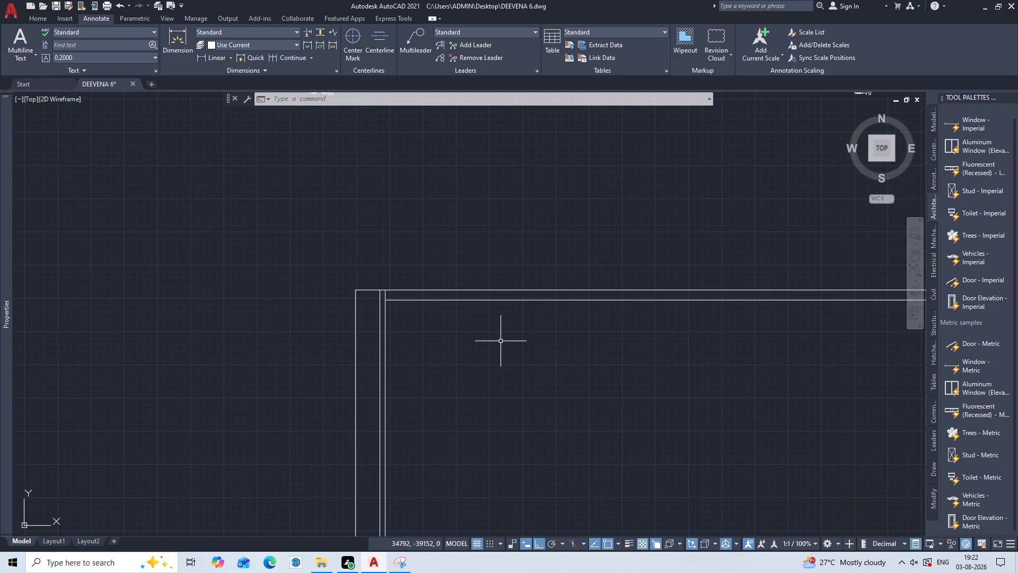
scroll(442, 319, "up", 2)
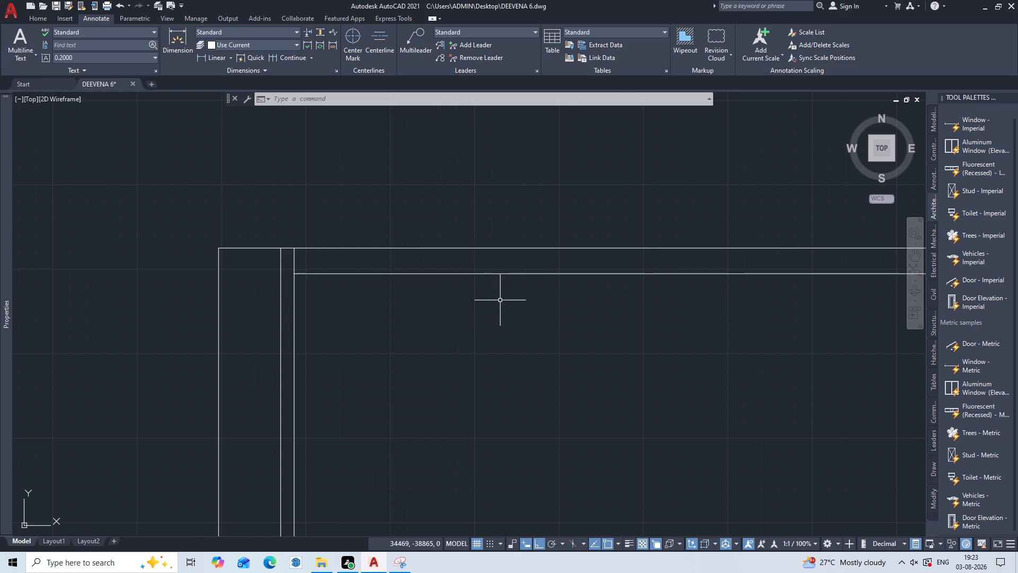
key("o")
key("Return")
key("1")
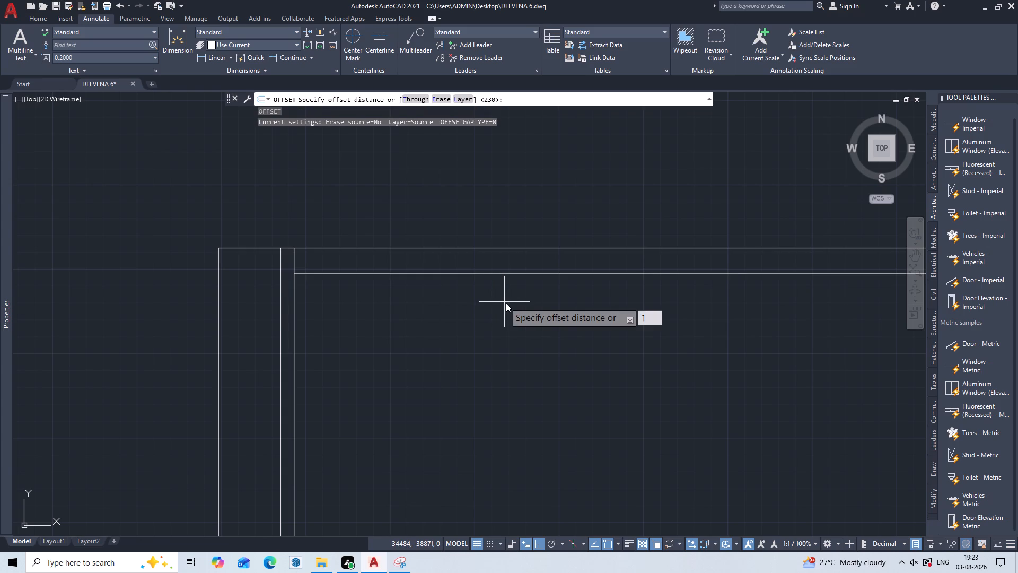
key("8")
key("Return")
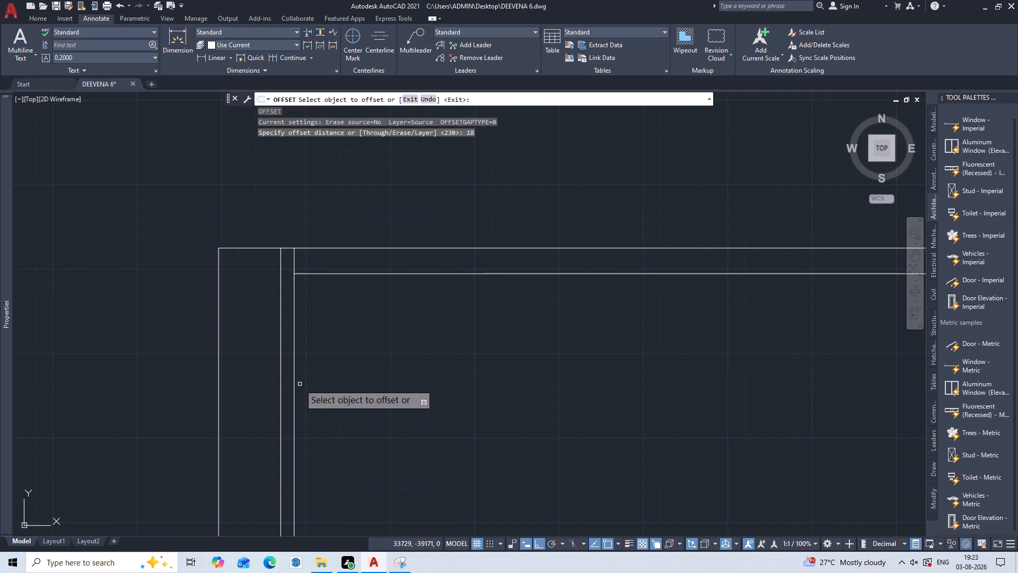
left_click(294, 407)
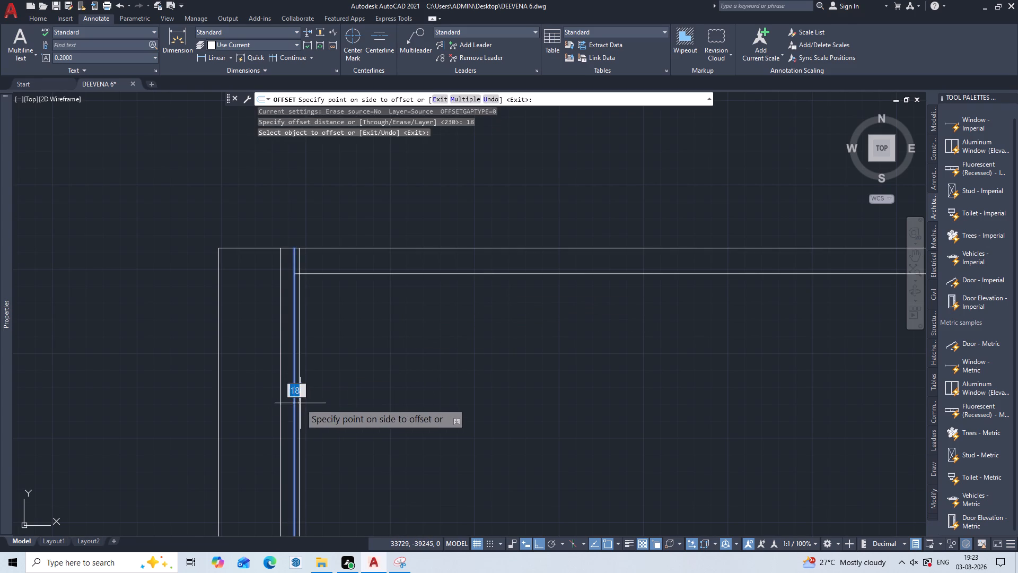
left_click(300, 403)
key("Escape")
Trim the west end of the inner horizontal line where it crosses the 18 gap between the vertical lines.
scroll(294, 268, "up", 4)
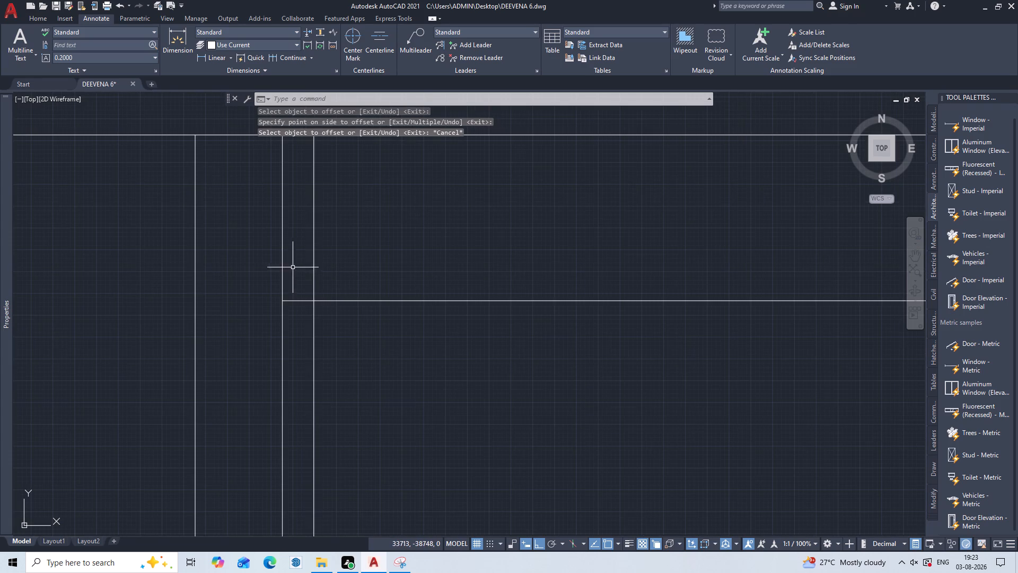
key("t")
key("r")
key("Return")
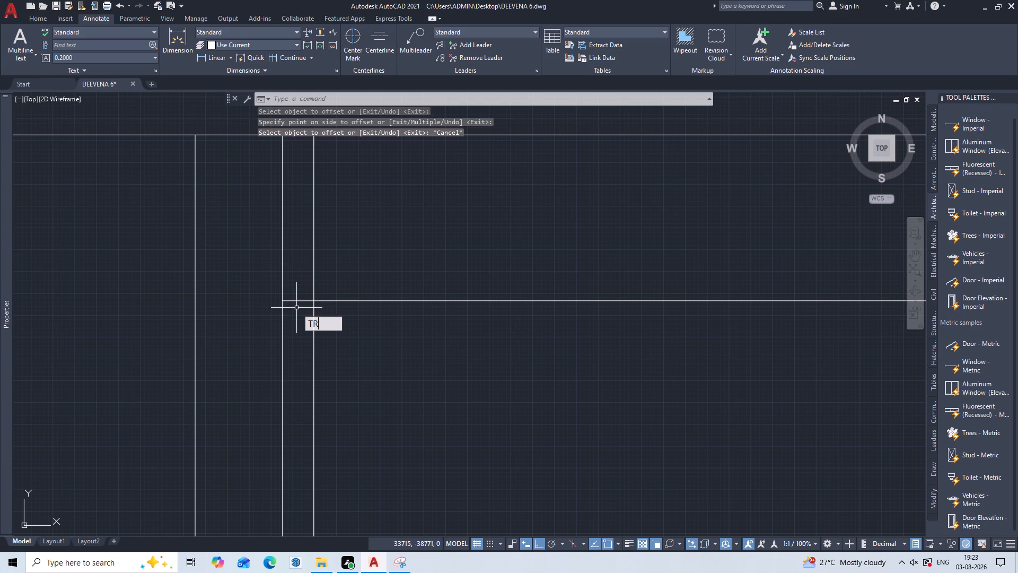
left_click(289, 293)
left_click(294, 314)
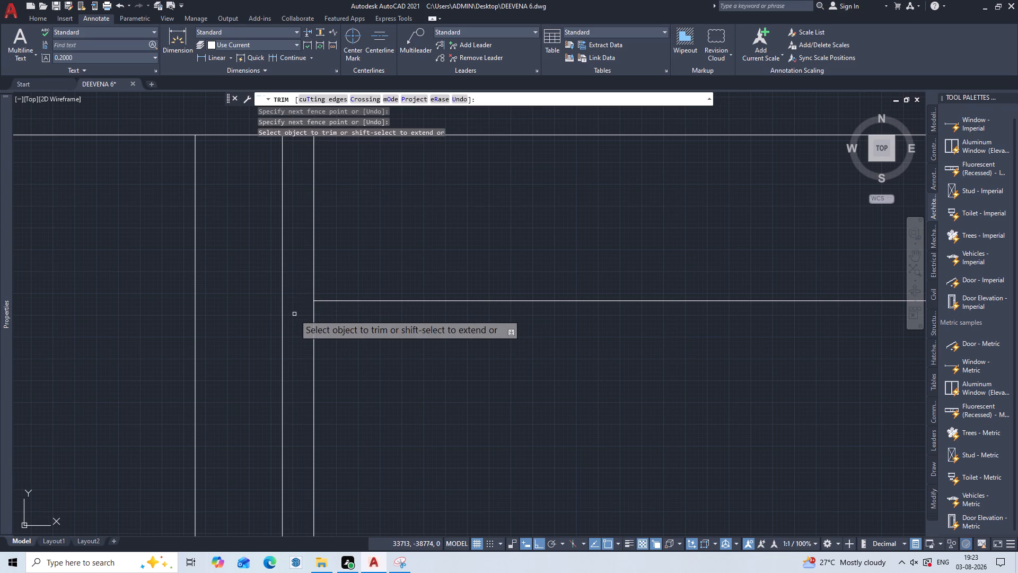
key("Escape")
Offset the inner horizontal line below the figure's top edge 18 to the south.
scroll(346, 281, "down", 3)
scroll(371, 331, "down", 5)
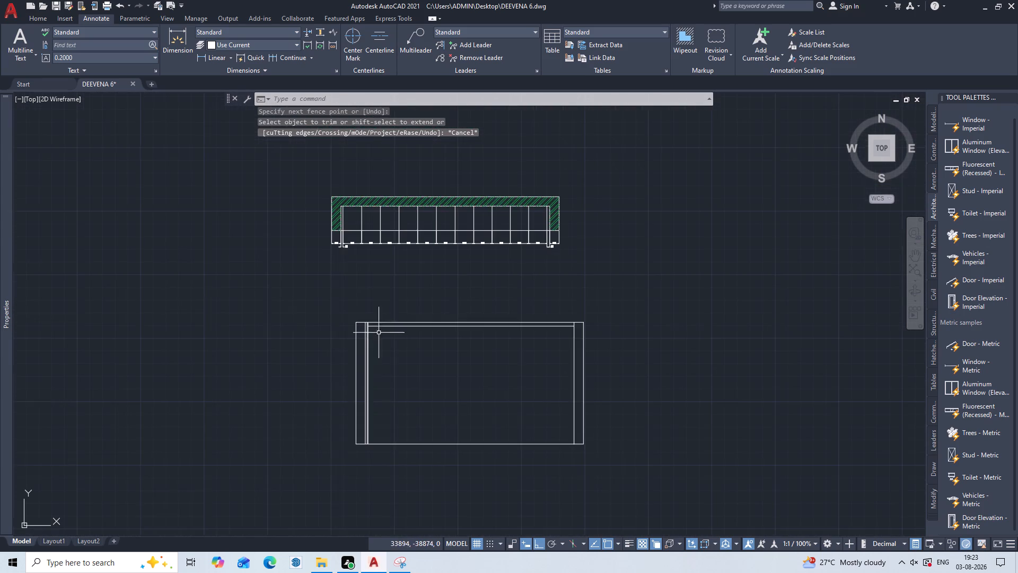
middle_click_drag(399, 348, 371, 294)
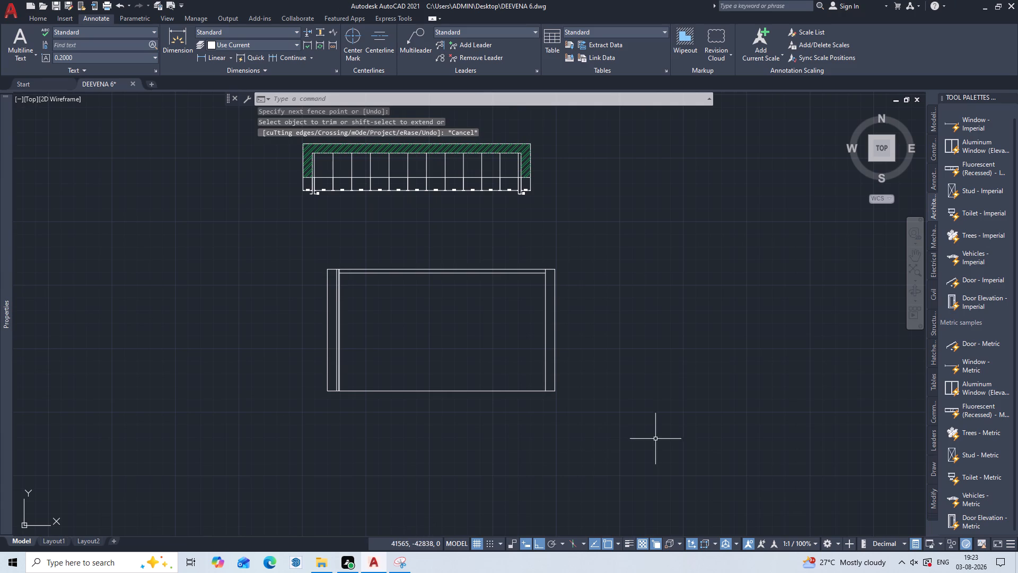
scroll(441, 372, "up", 3)
scroll(435, 375, "down", 1)
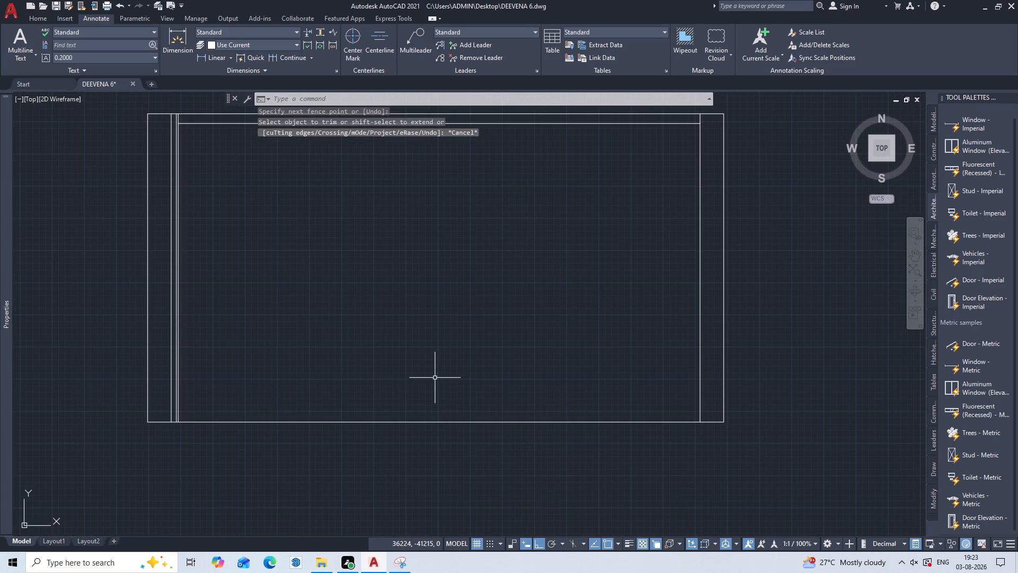
middle_click_drag(298, 379, 330, 387)
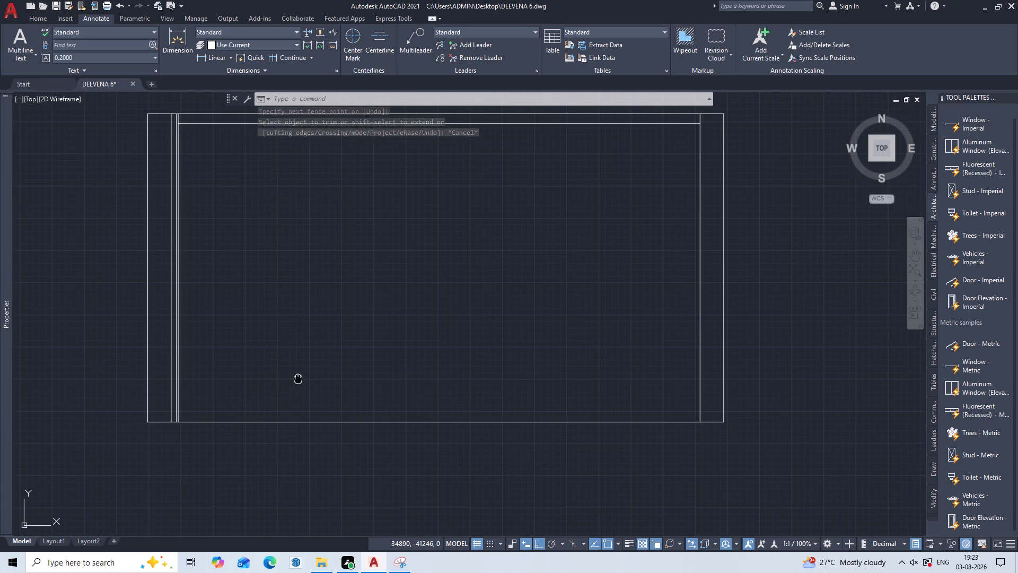
middle_click_drag(330, 387, 348, 388)
scroll(289, 375, "up", 1)
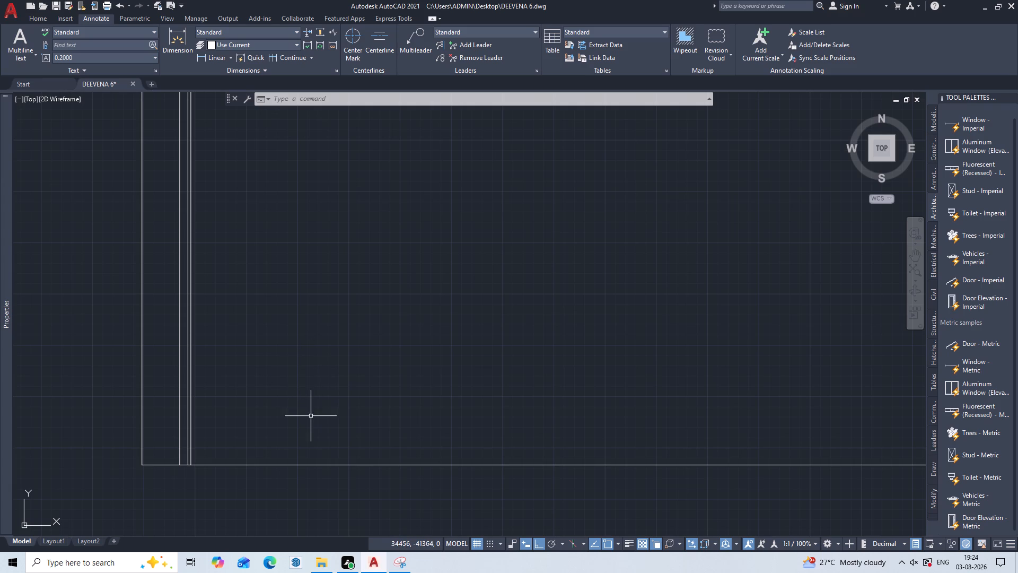
scroll(358, 430, "down", 2)
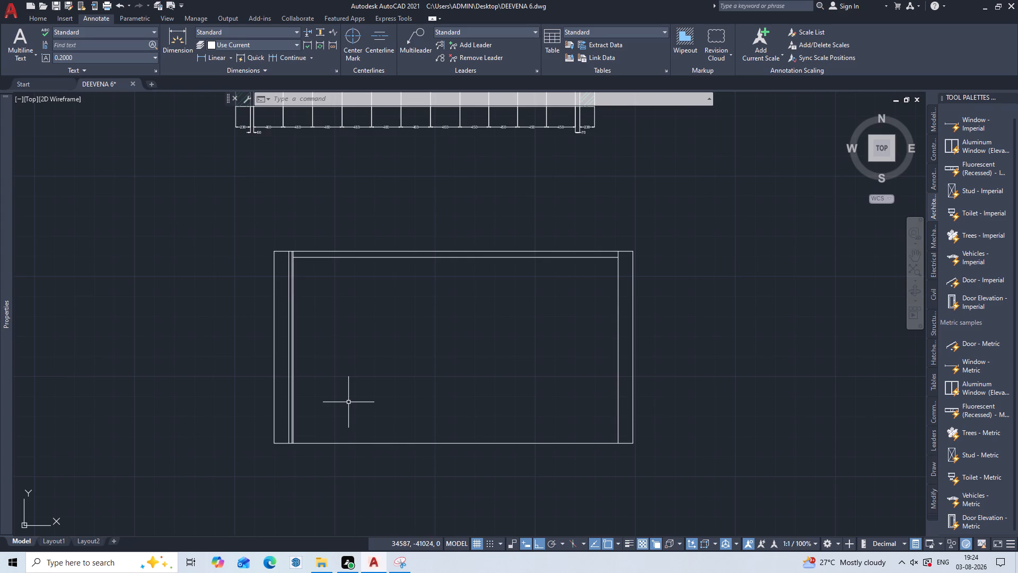
scroll(349, 401, "up", 1)
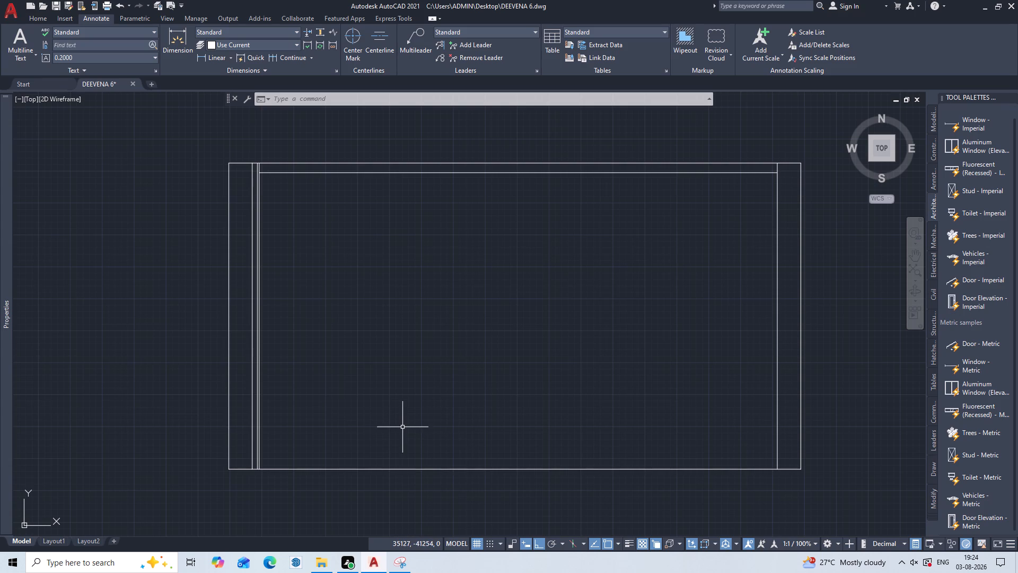
key("o")
key("Return")
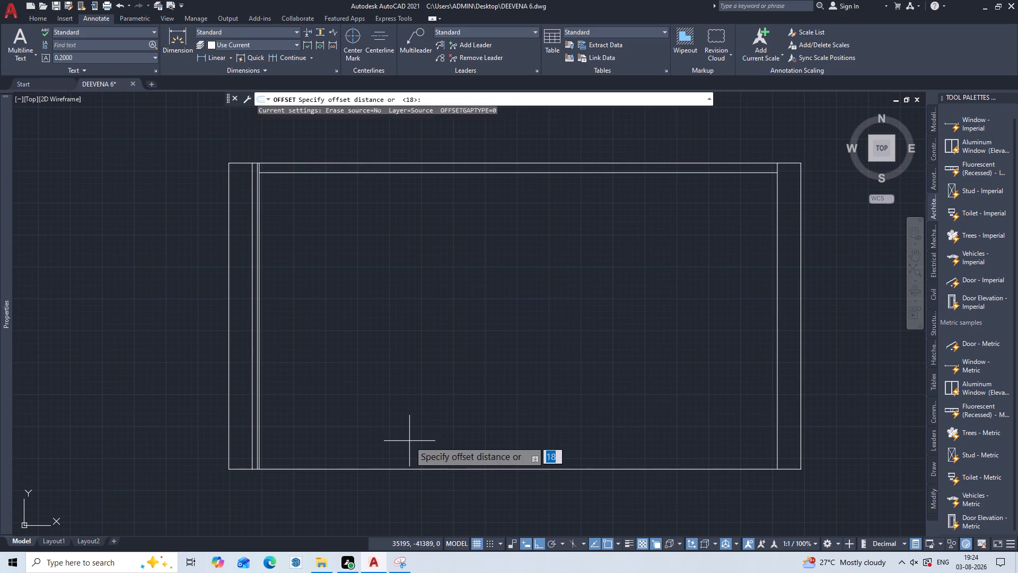
key("1")
key("8")
key("Return")
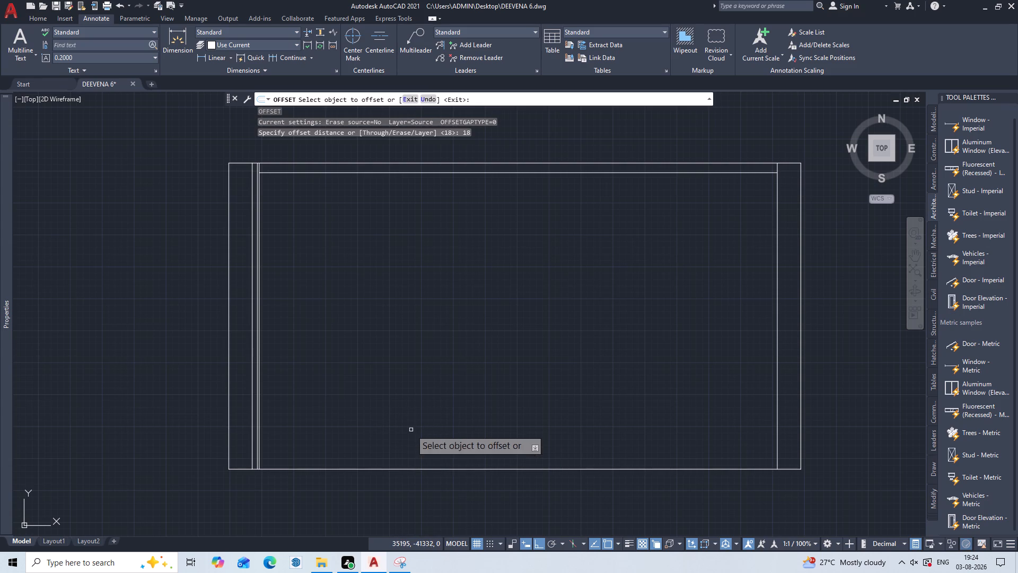
left_click(402, 172)
left_click(402, 194)
key("Escape")
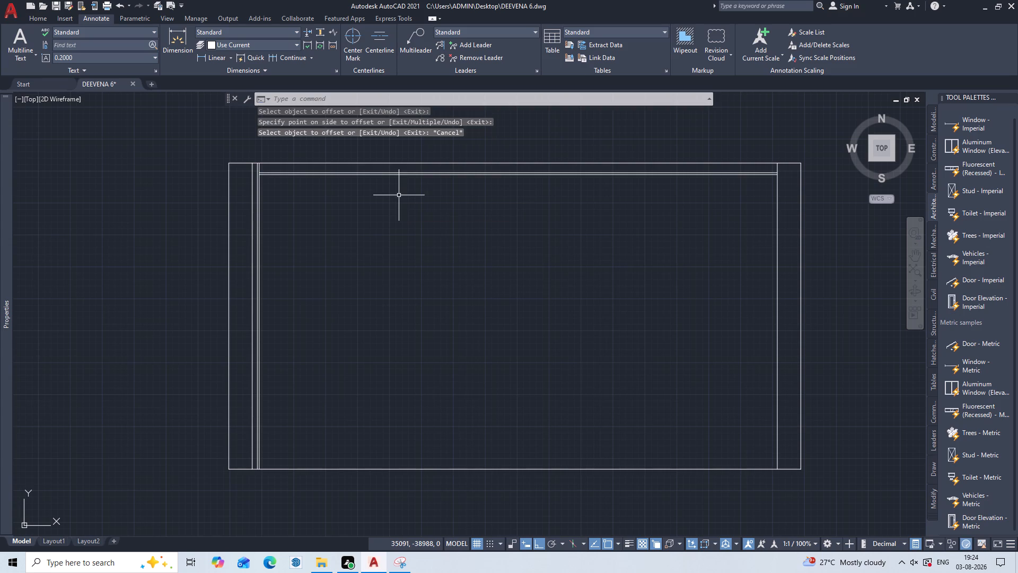
Offset the inner vertical line near the figure's east end 61 to the west.
scroll(398, 196, "up", 2)
middle_click_drag(394, 199, 432, 353)
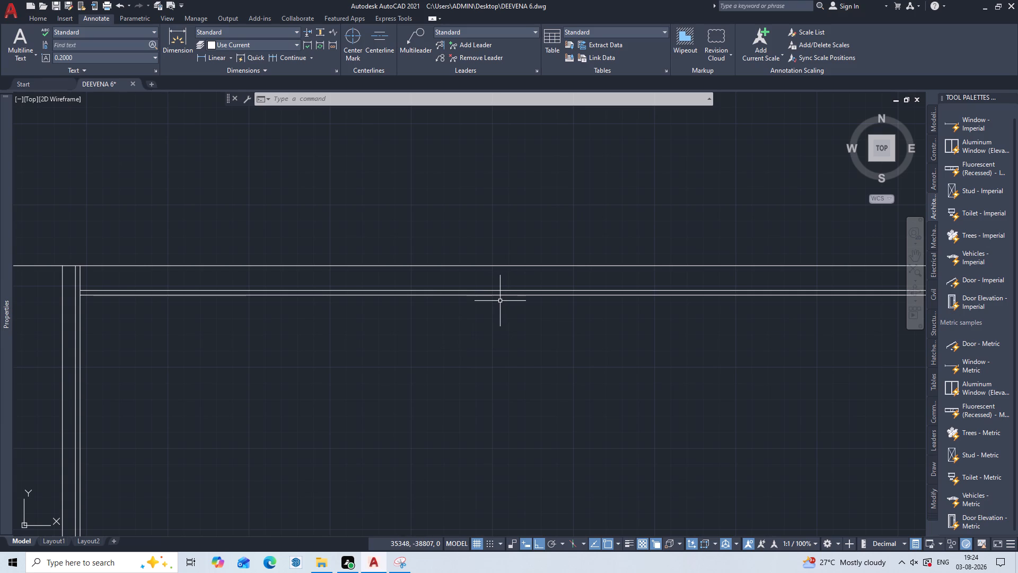
key("o")
key("Return")
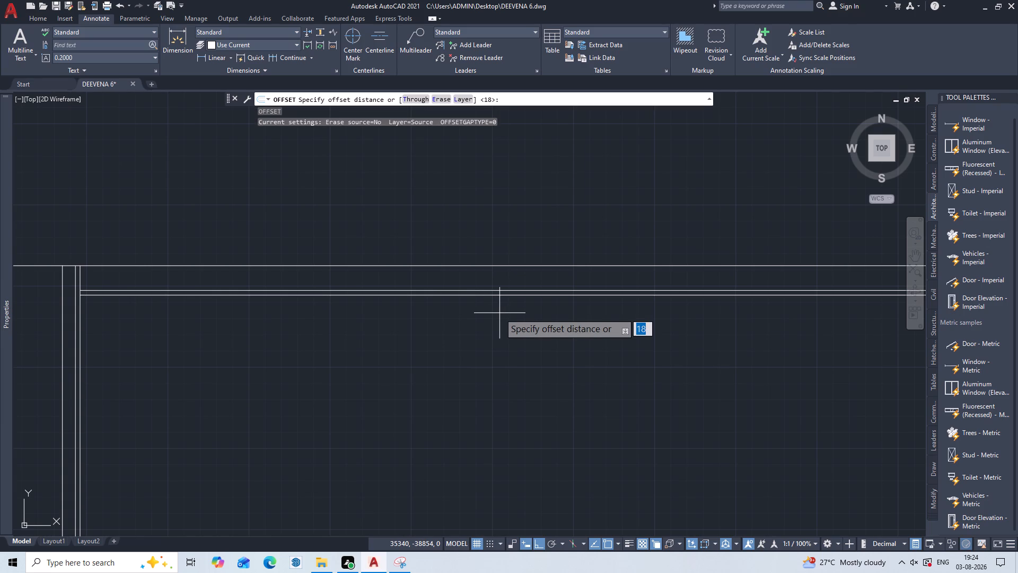
key("6")
key("1")
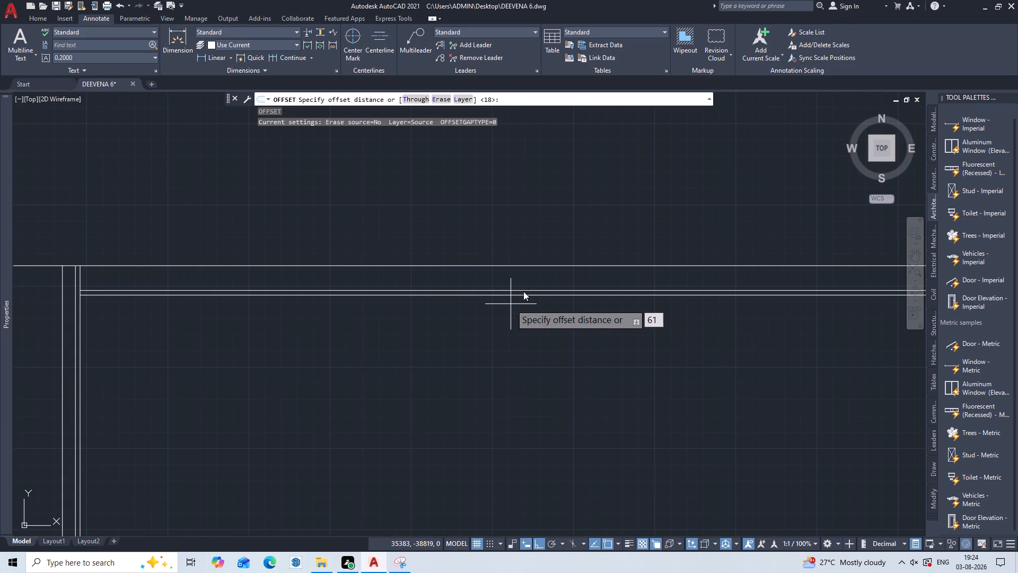
key("Return")
scroll(524, 340, "down", 2)
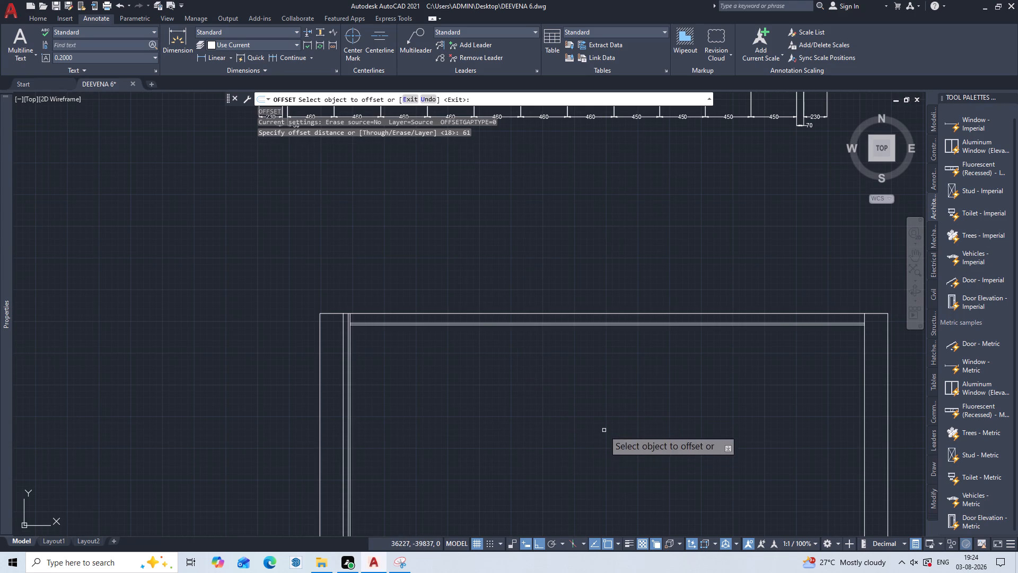
middle_click_drag(604, 430, 290, 345)
scroll(557, 368, "up", 4)
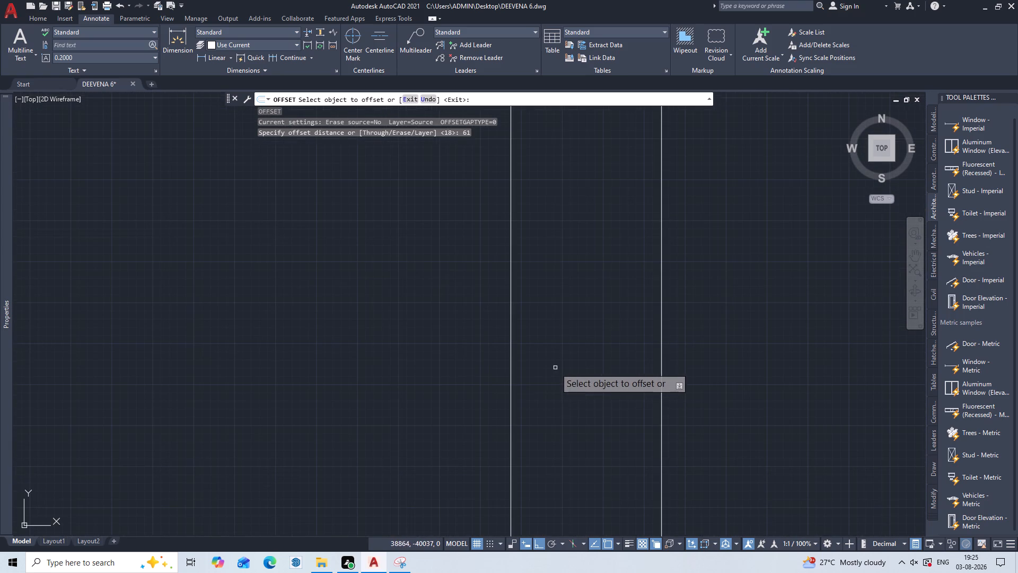
left_click(511, 404)
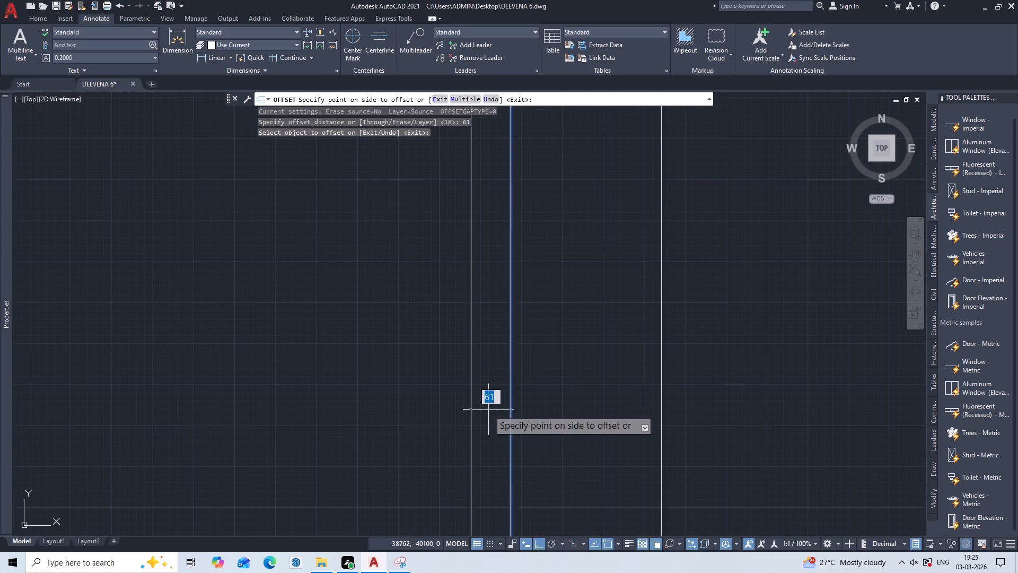
left_click(488, 410)
key("Escape")
Trim the east end of the lower of the two closely spaced horizontal lines back to the westernmost vertical line at the figure's east end.
scroll(503, 305, "down", 4)
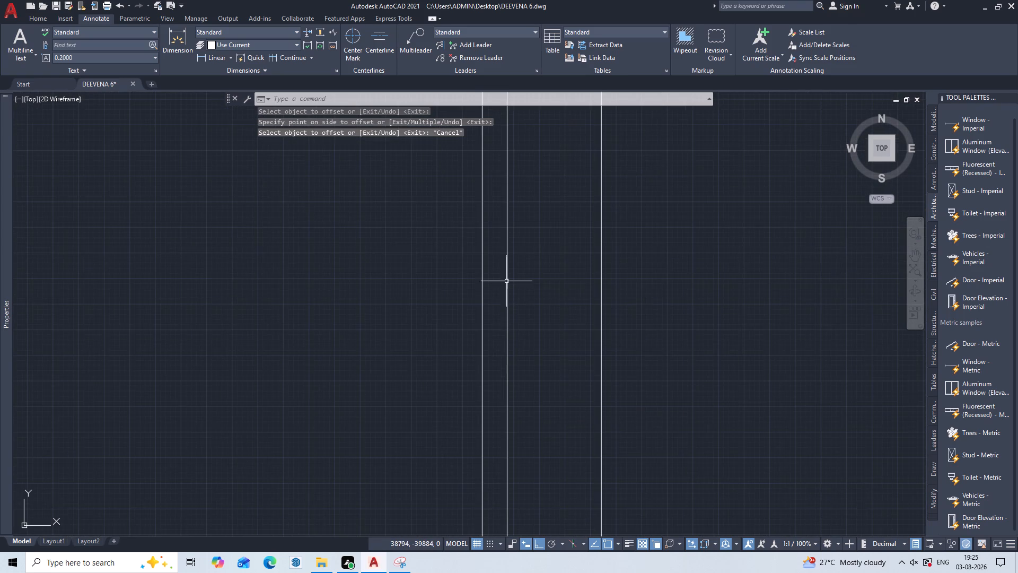
scroll(442, 207, "down", 4)
middle_click_drag(450, 196, 495, 384)
scroll(482, 351, "up", 3)
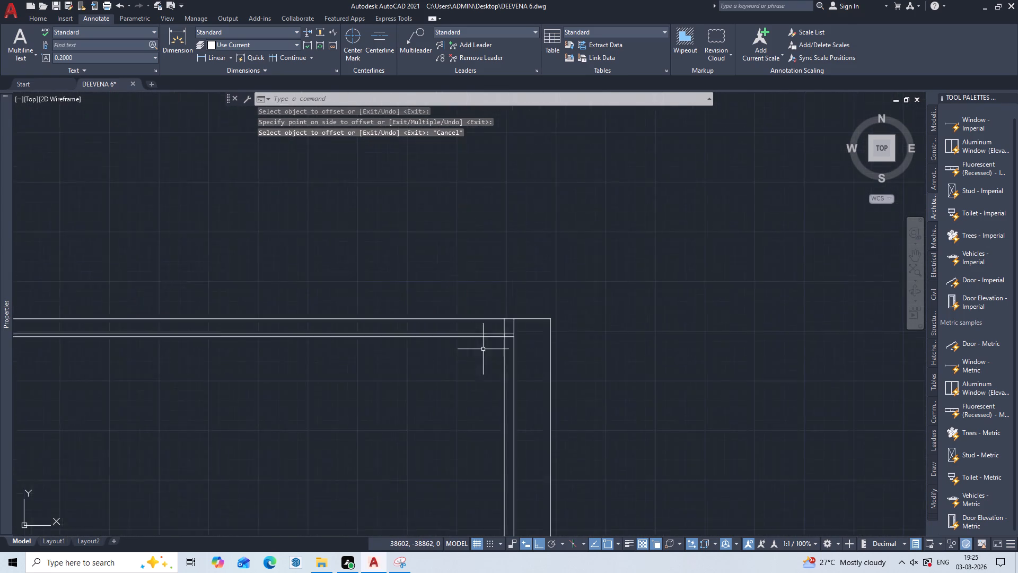
scroll(483, 349, "up", 3)
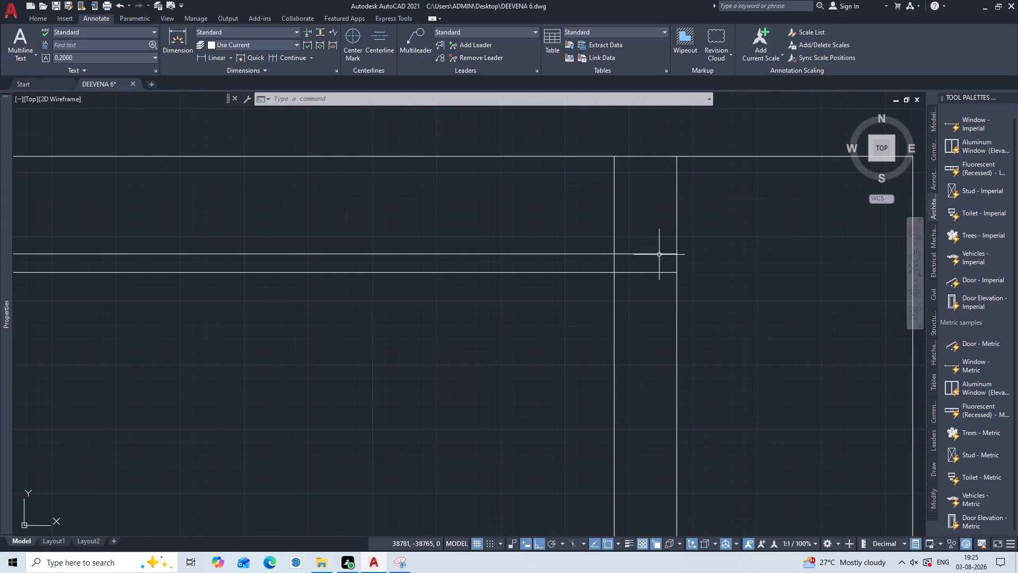
key("t")
key("r")
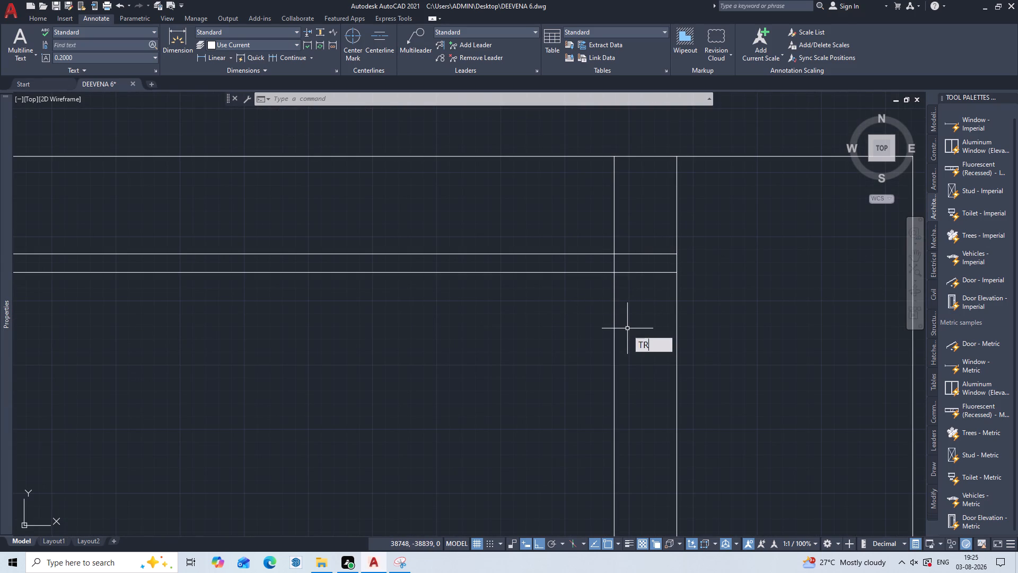
key("Return")
left_click(643, 275)
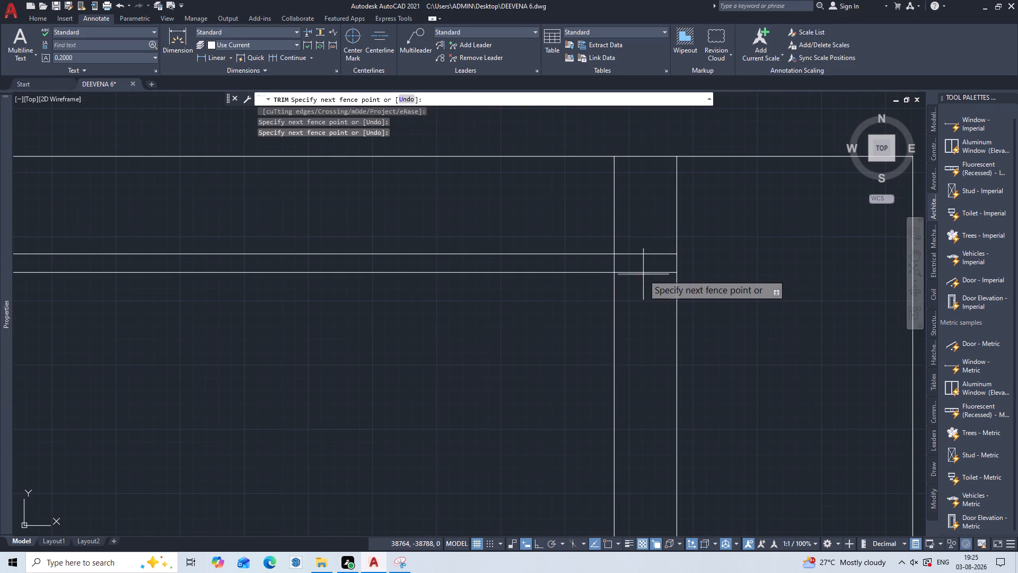
left_click(650, 262)
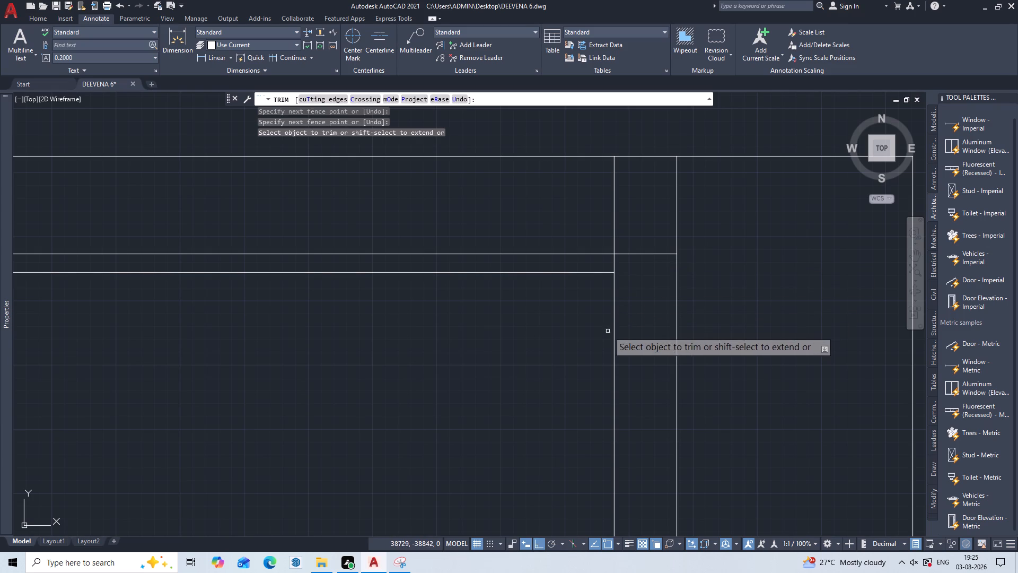
scroll(475, 414, "down", 2)
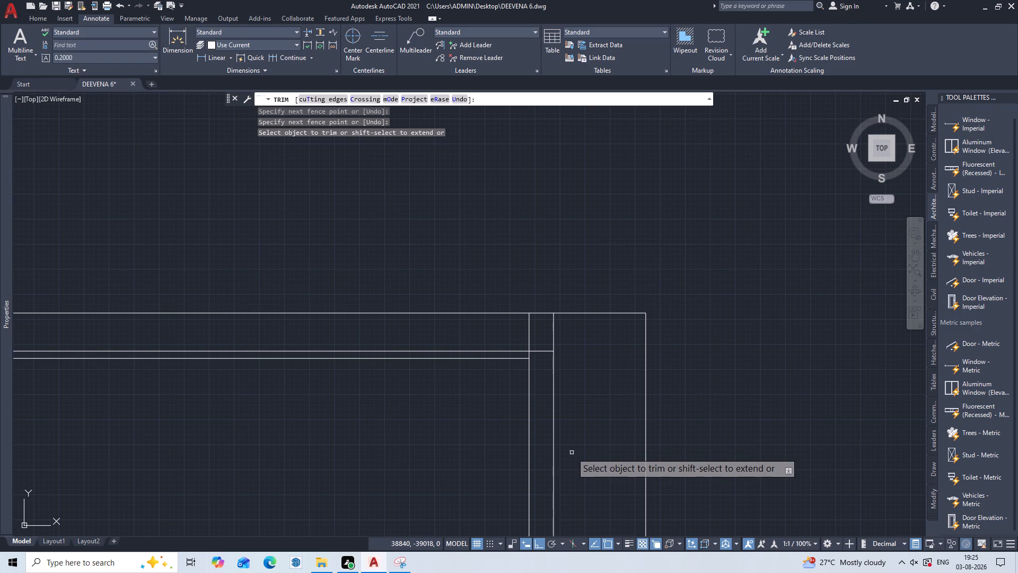
key("Escape")
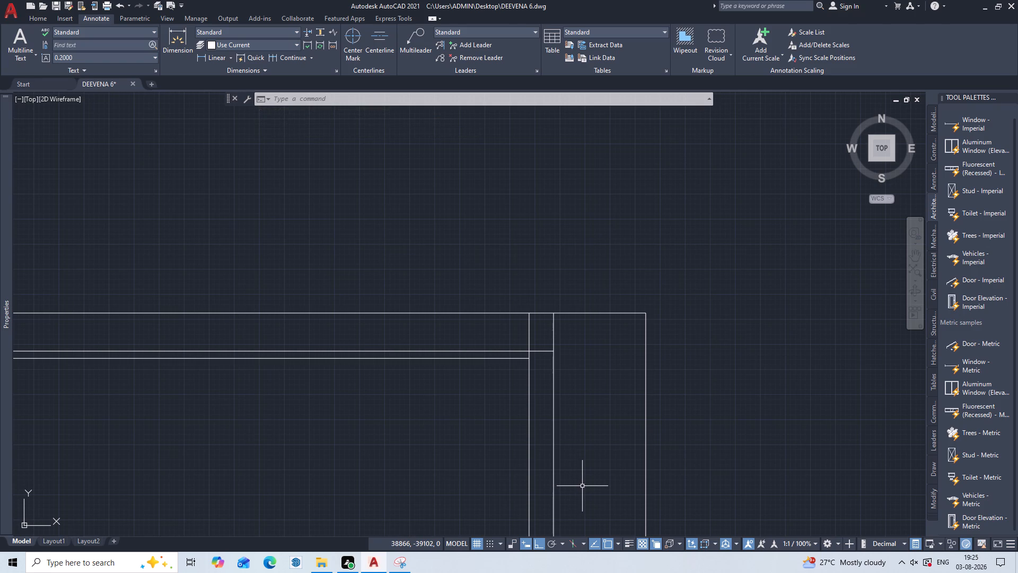
Offset the lower of the two closely spaced inner horizontal lines 464 to the south.
key("o")
key("Return")
key("4")
type("64")
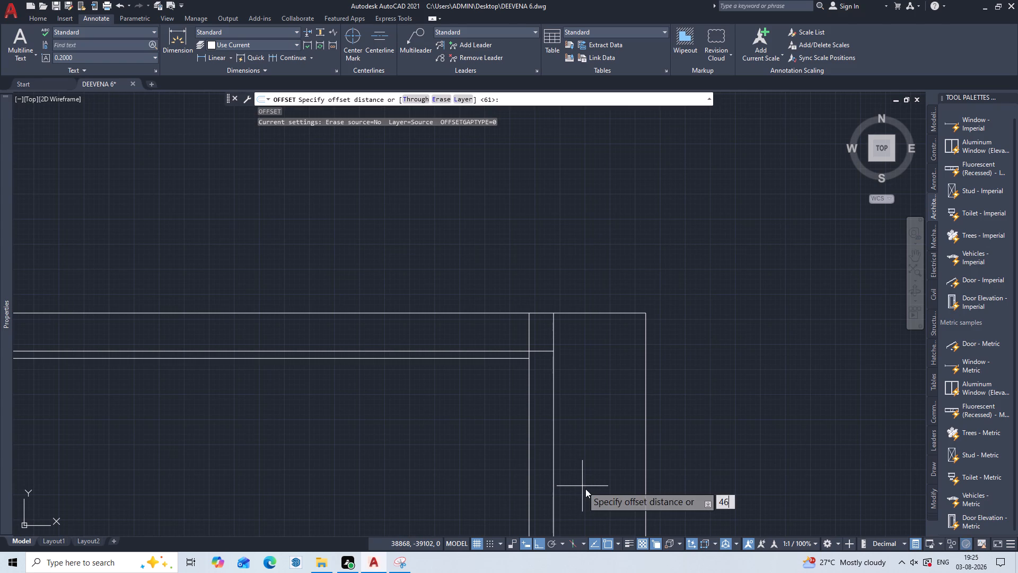
key("Return")
scroll(444, 390, "down", 1)
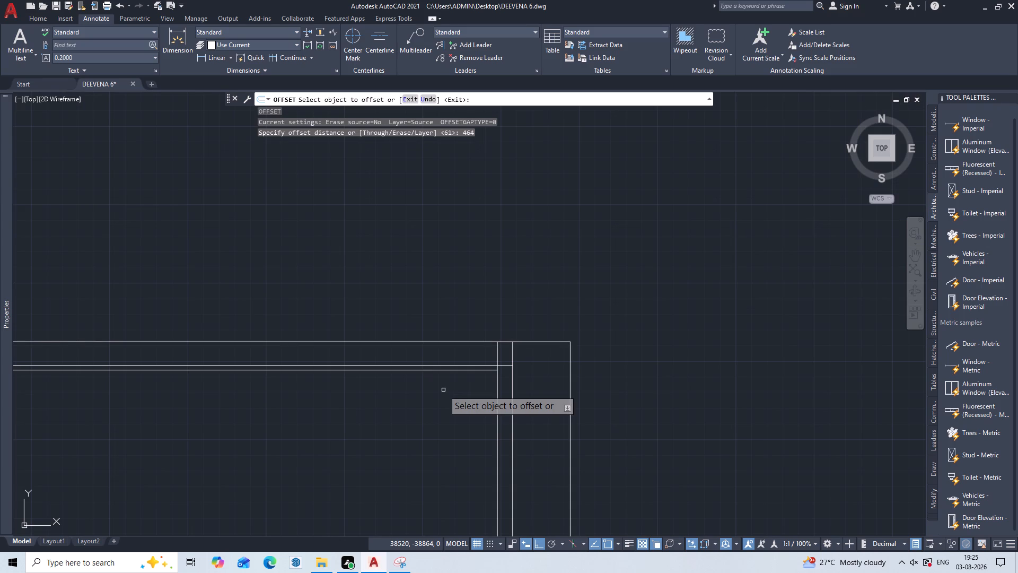
middle_click_drag(443, 390, 709, 306)
left_click(581, 286)
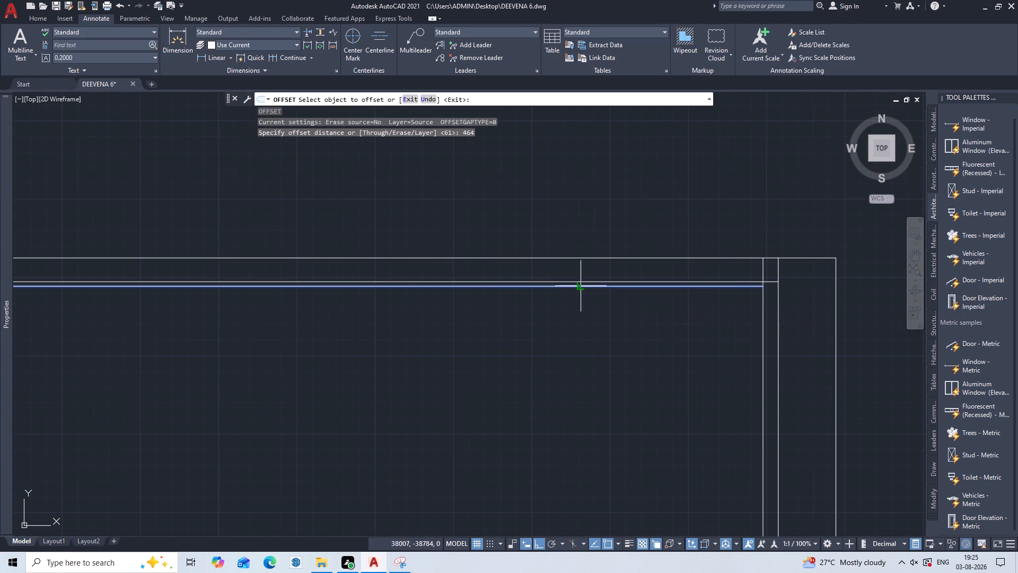
left_click(576, 321)
key("Escape")
key("Escape")
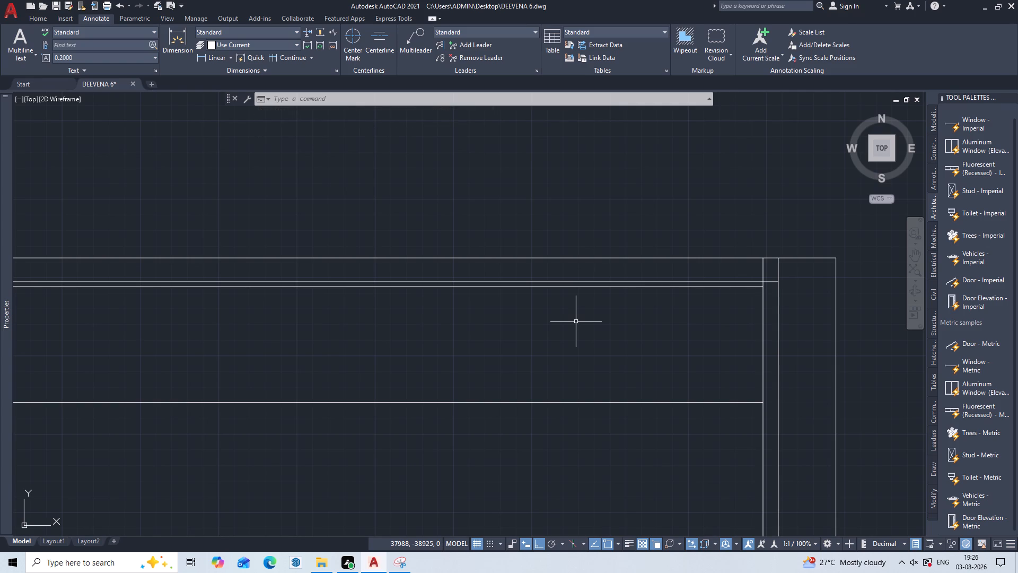
Offset the easternmost of the vertical lines at the figure's west end 929 to the east.
scroll(534, 360, "down", 2)
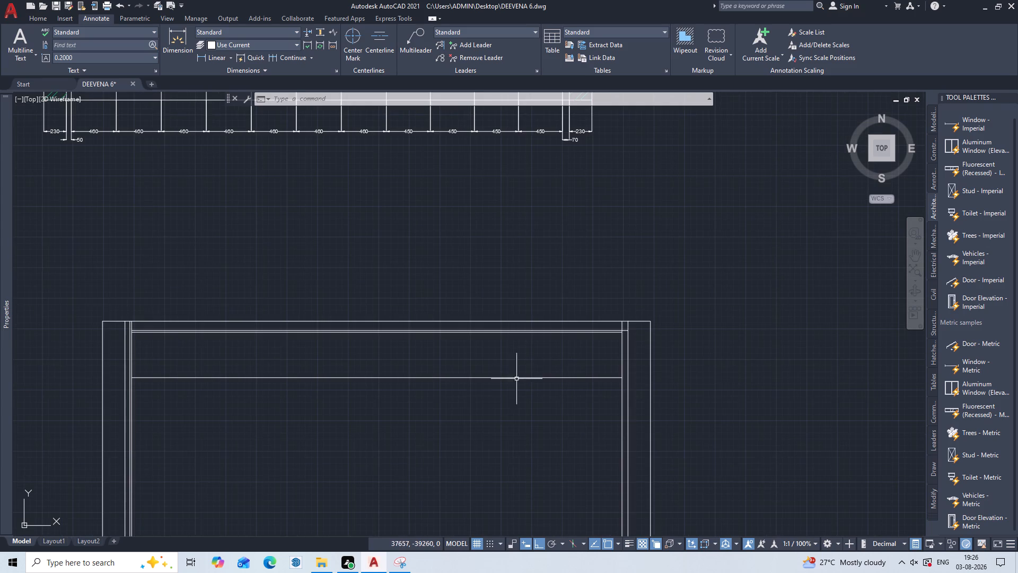
middle_click_drag(457, 423, 670, 328)
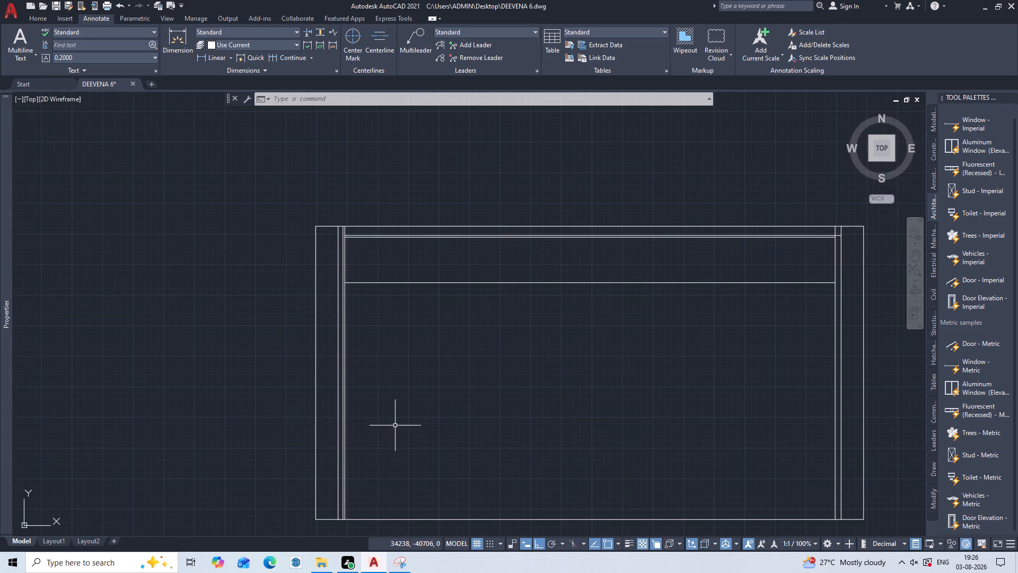
scroll(395, 426, "up", 1)
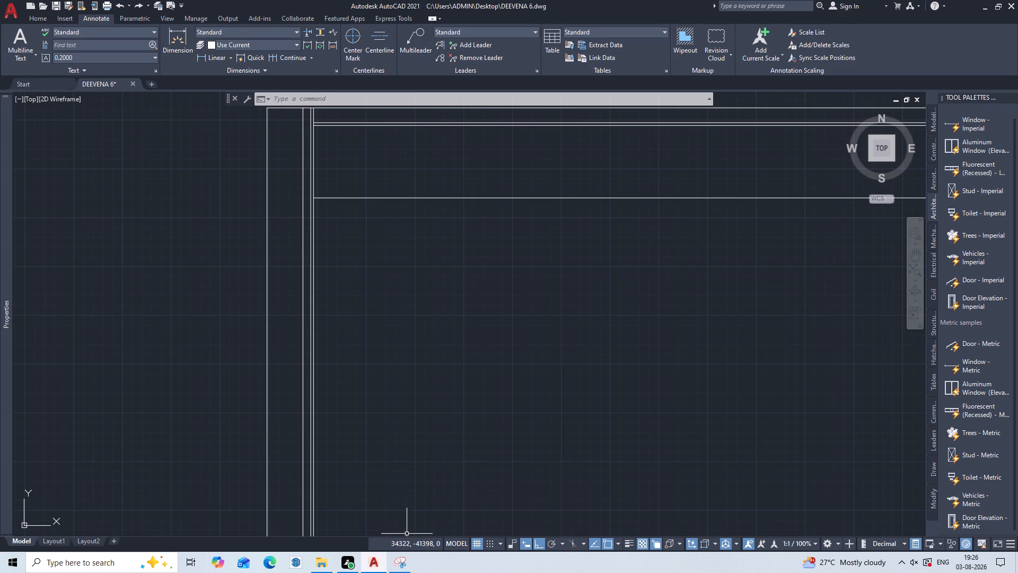
key("o")
key("Return")
type("929")
key("Return")
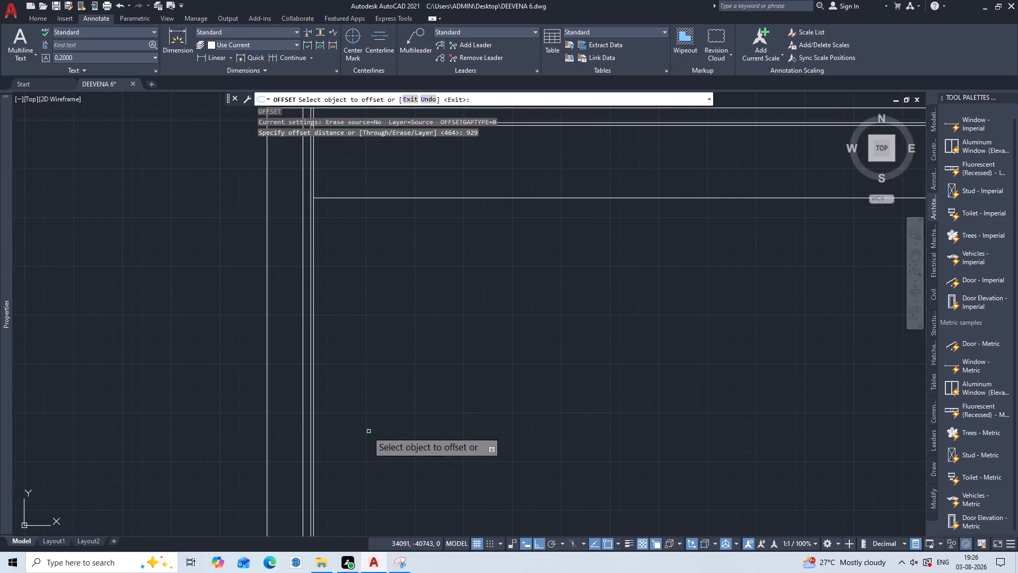
scroll(314, 487, "up", 4)
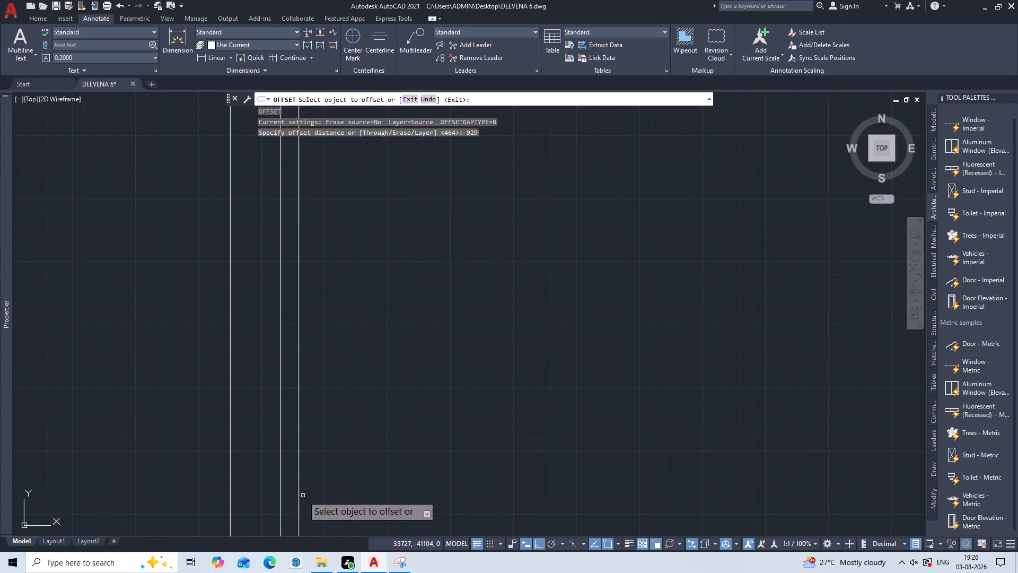
left_click(299, 517)
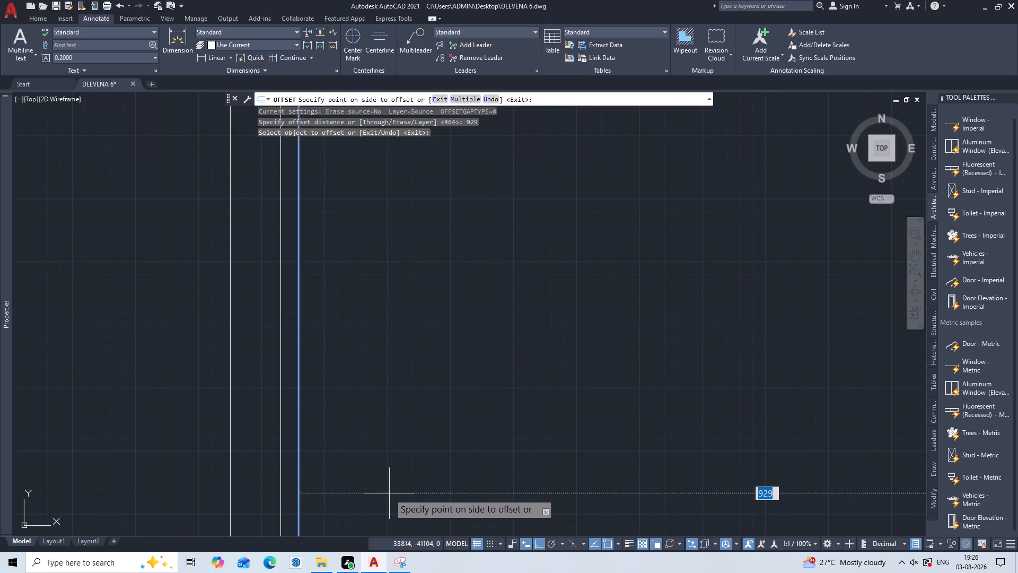
left_click(389, 493)
scroll(389, 493, "down", 3)
scroll(434, 458, "down", 2)
middle_click_drag(434, 458, 434, 457)
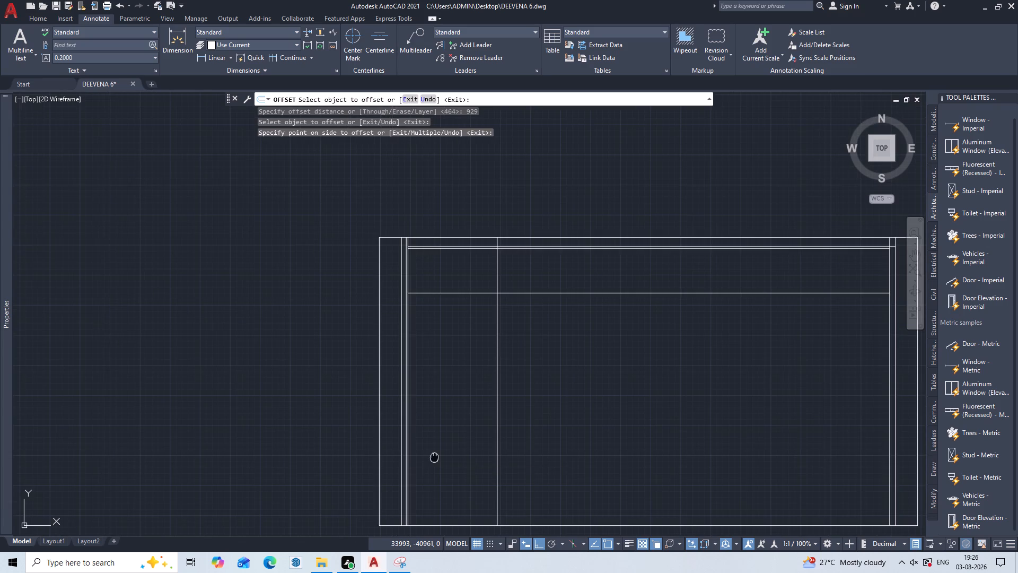
middle_click_drag(434, 457, 371, 463)
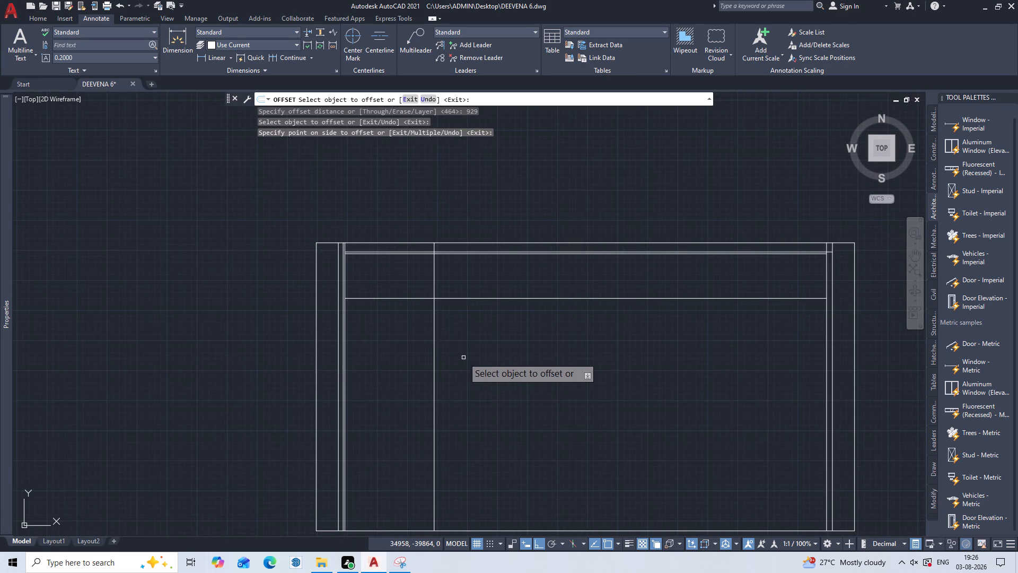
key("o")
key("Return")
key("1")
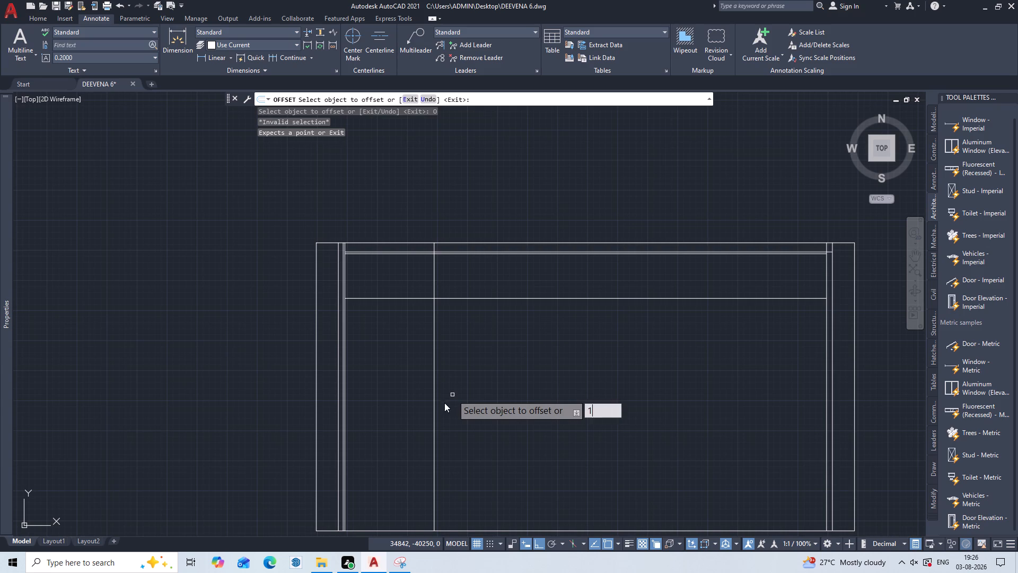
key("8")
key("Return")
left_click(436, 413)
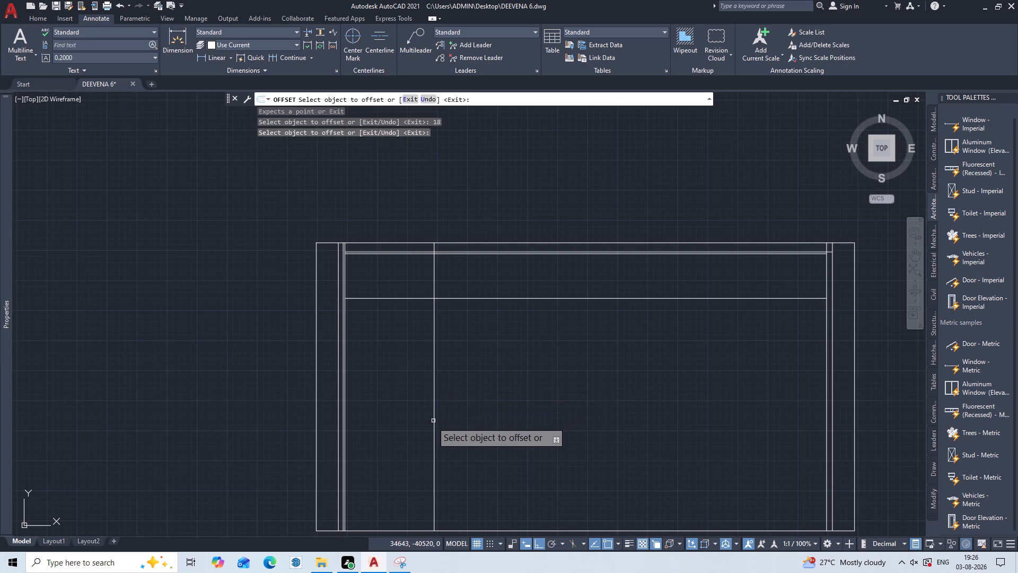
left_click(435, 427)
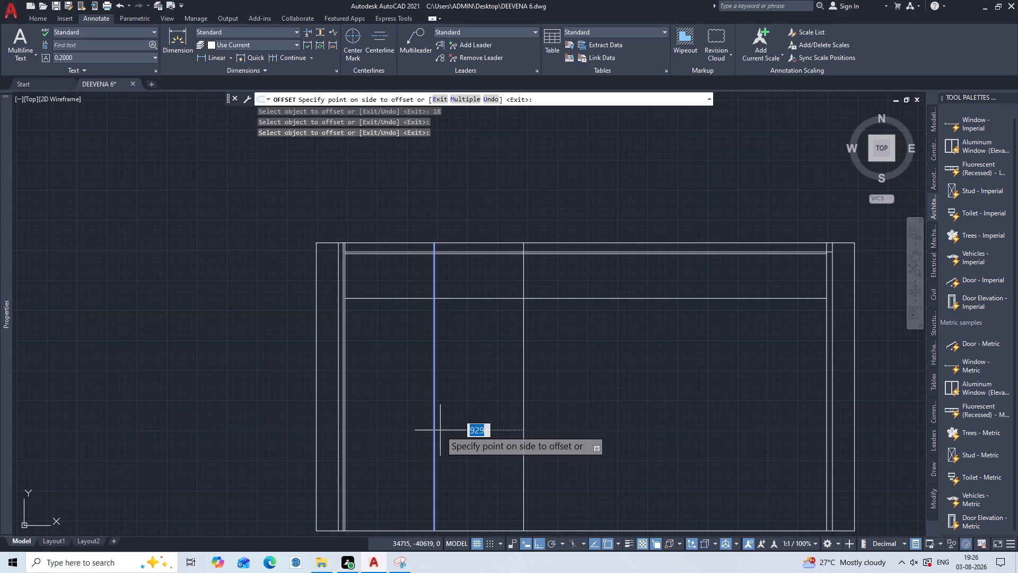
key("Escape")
Offset the vertical line 929 inside the figure's west end lines 18 to the east.
key("o")
key("Return")
type("18")
key("Return")
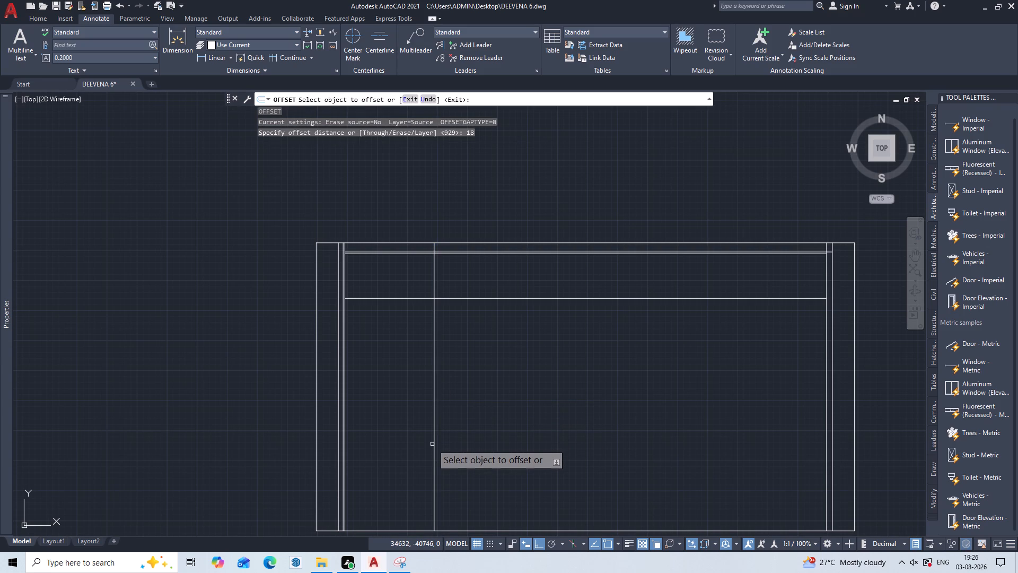
left_click(432, 445)
left_click(436, 460)
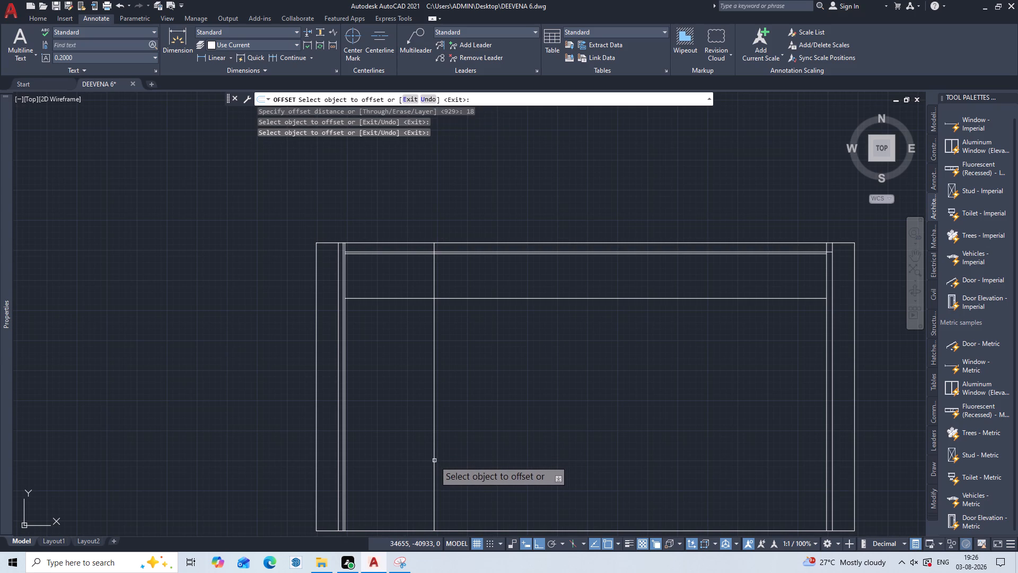
left_click(434, 461)
left_click(441, 462)
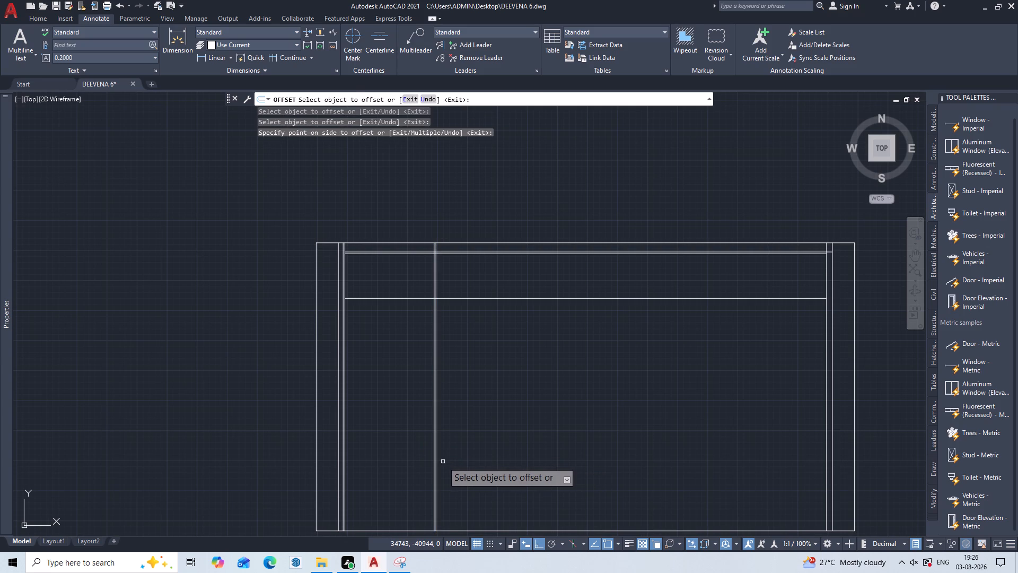
key("Escape")
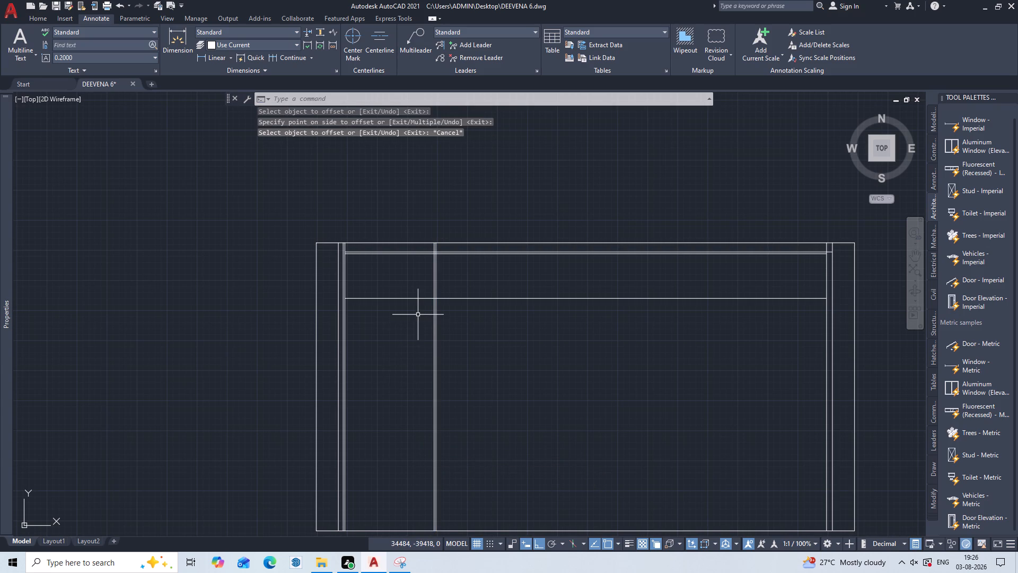
Trim the two inner vertical lines above the closely spaced horizontal pair, and the pair's lower line between those verticals.
middle_click_drag(418, 315, 418, 496)
scroll(432, 443, "up", 4)
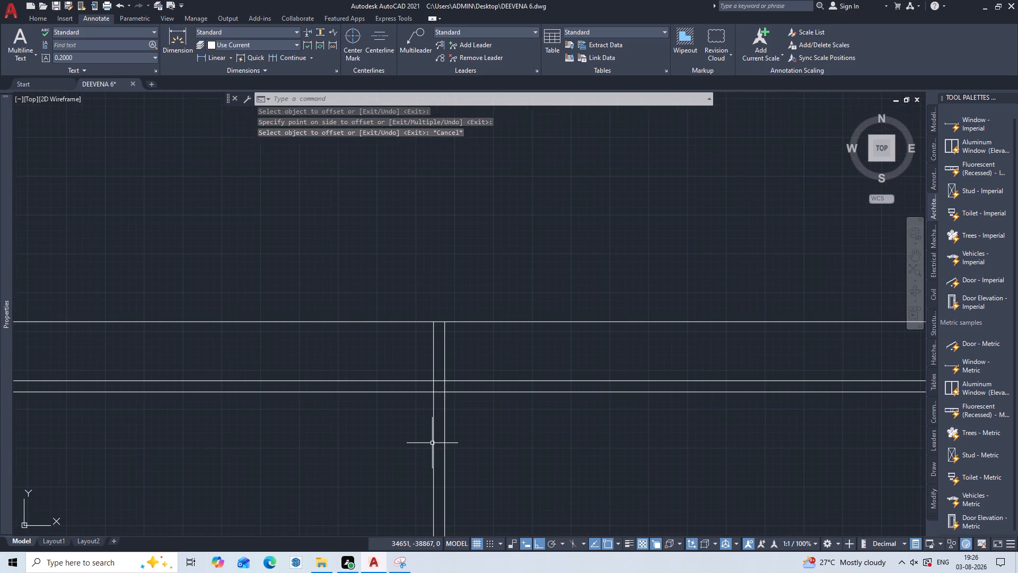
scroll(443, 355, "up", 1)
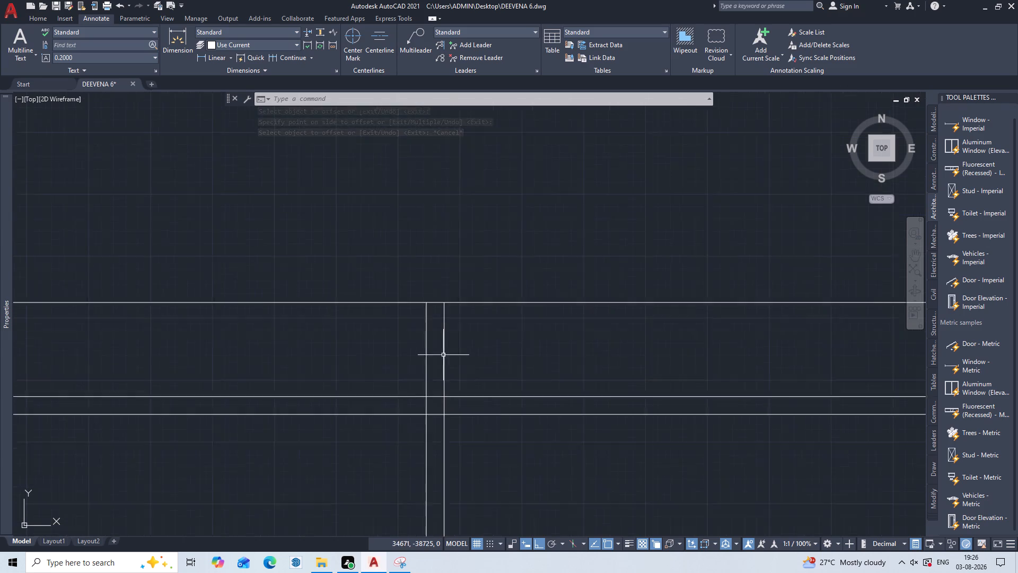
scroll(443, 355, "up", 1)
key("t")
key("r")
key("Return")
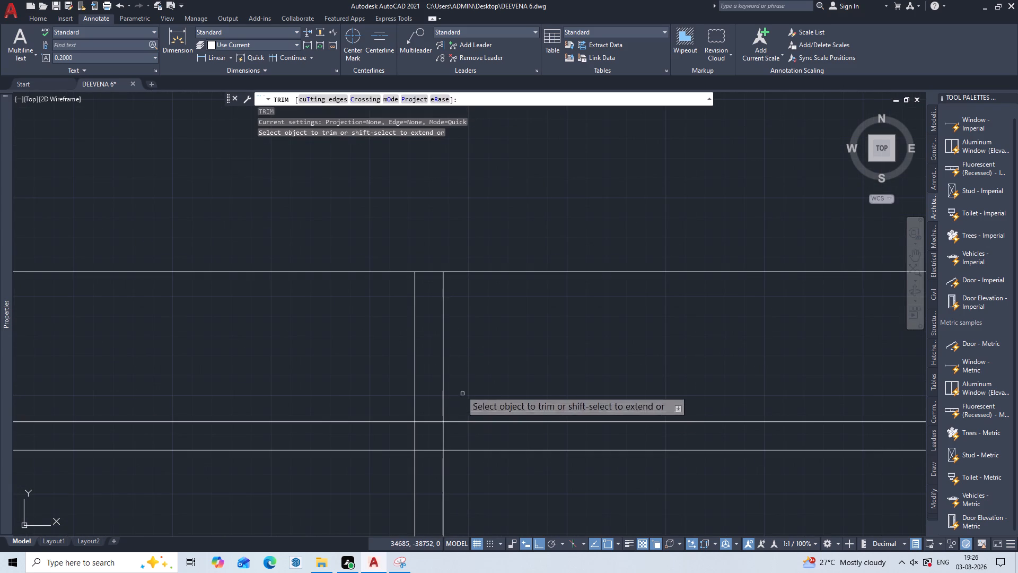
left_click(453, 336)
left_click(408, 378)
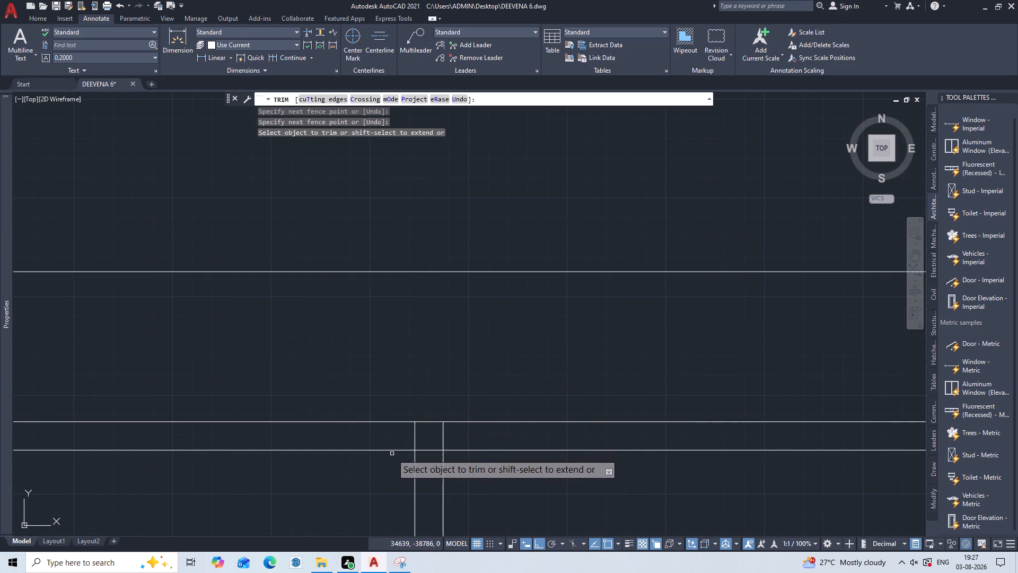
left_click(429, 446)
left_click(426, 464)
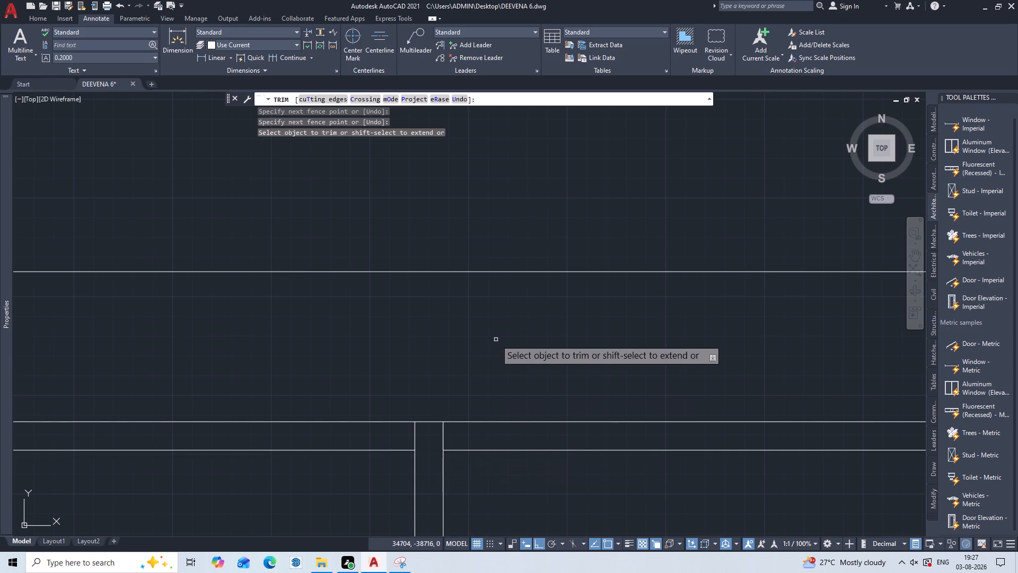
Trim the piece of the single inner horizontal line lying between the two closely spaced inner vertical lines.
scroll(499, 327, "down", 3)
scroll(512, 409, "down", 1)
middle_click_drag(512, 411, 458, 318)
scroll(435, 397, "up", 4)
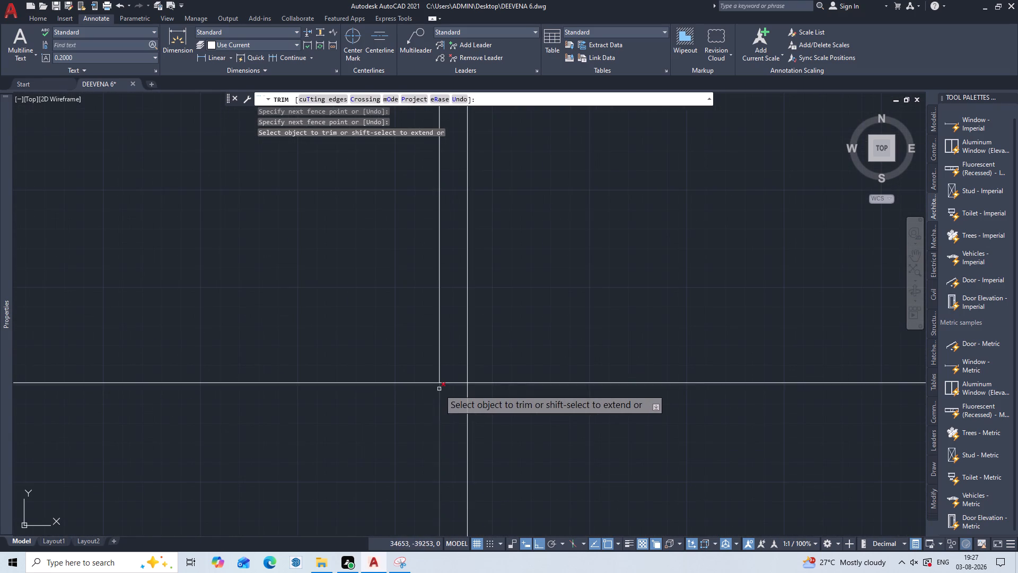
left_click(448, 374)
left_click(455, 394)
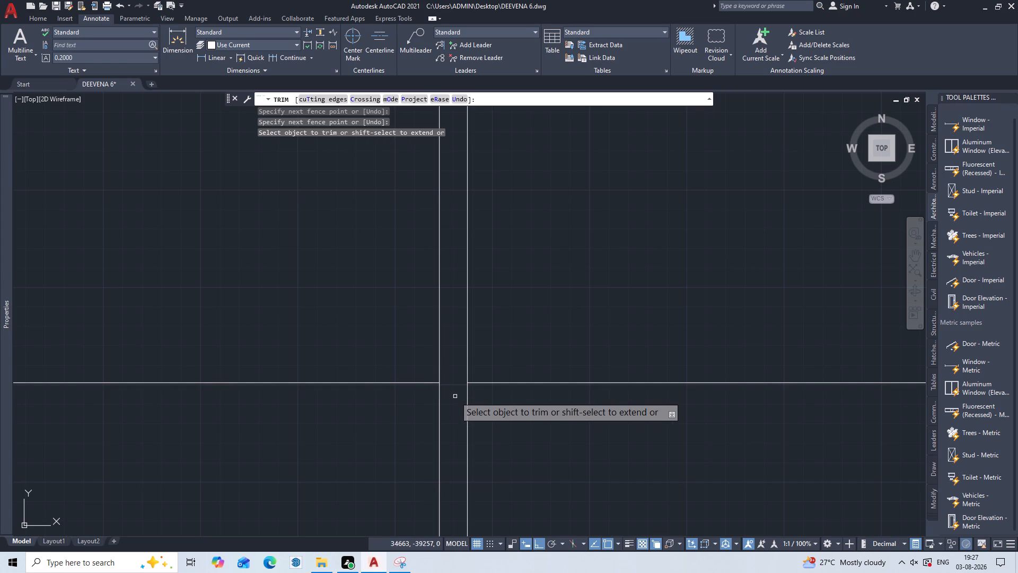
key("Escape")
Offset the west bay's horizontal line 18 to the south, and offset the resulting line another 18 south.
scroll(457, 406, "down", 4)
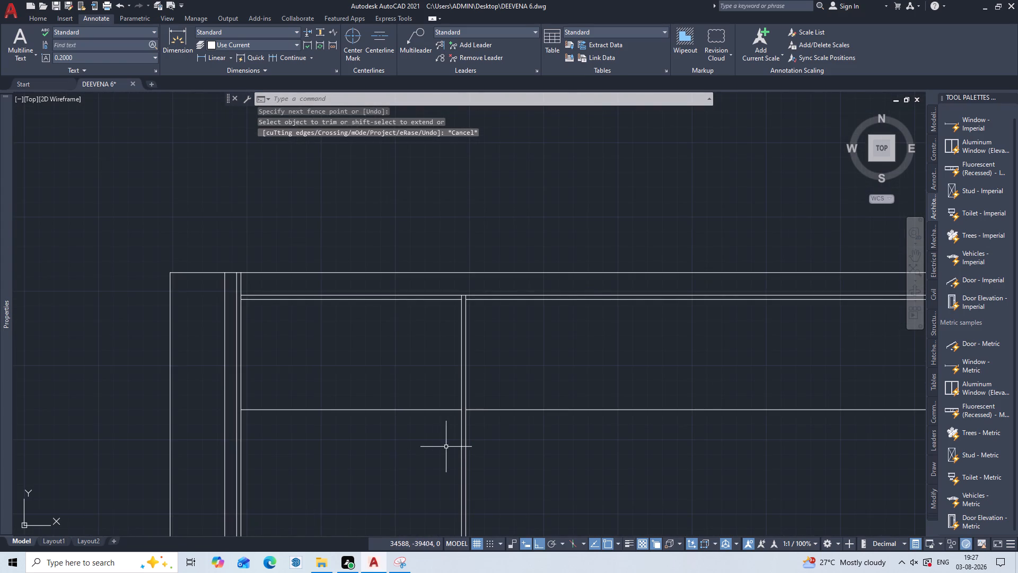
middle_click_drag(430, 451, 421, 335)
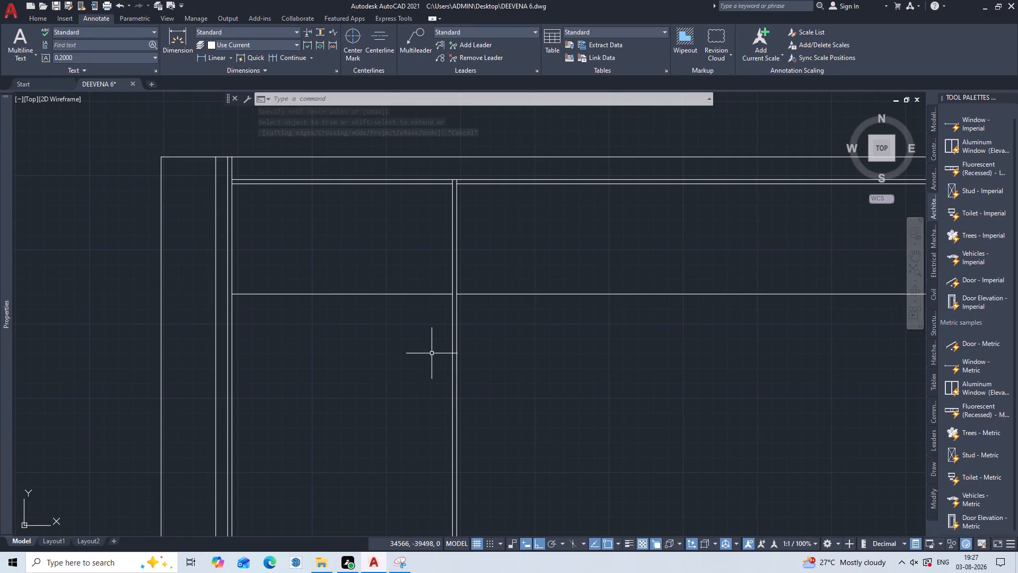
type("O'")
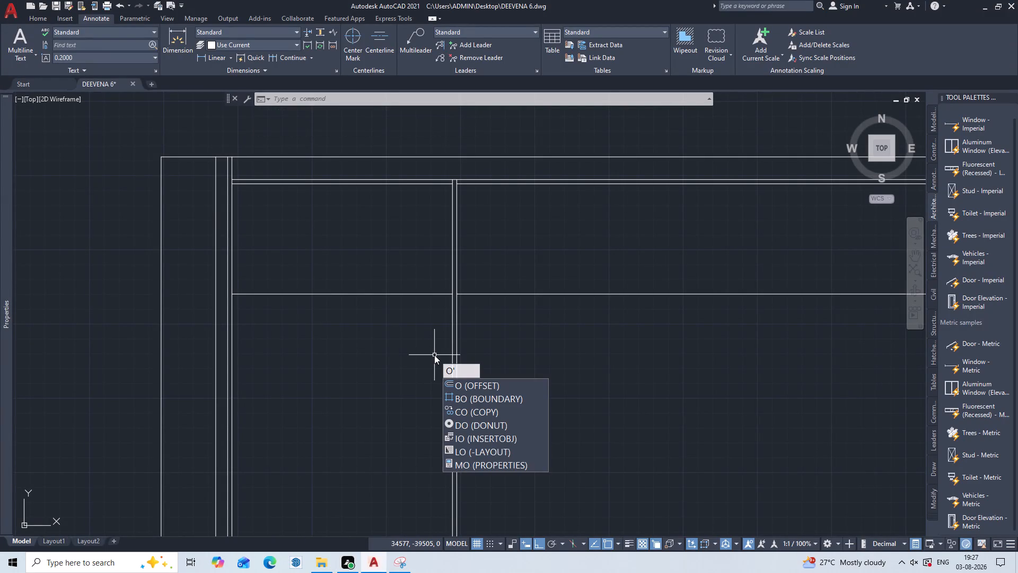
key("BackSpace")
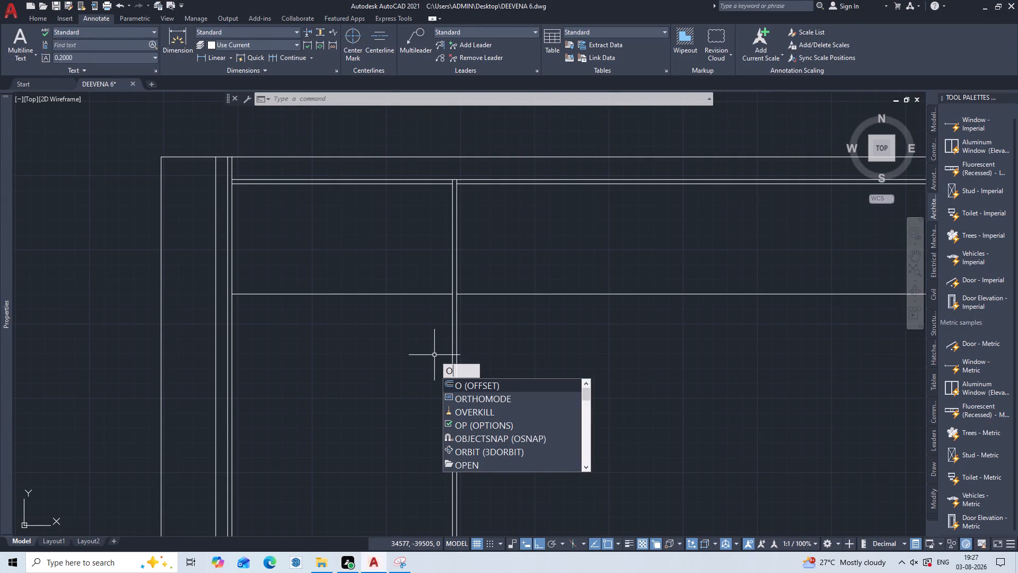
key("Return")
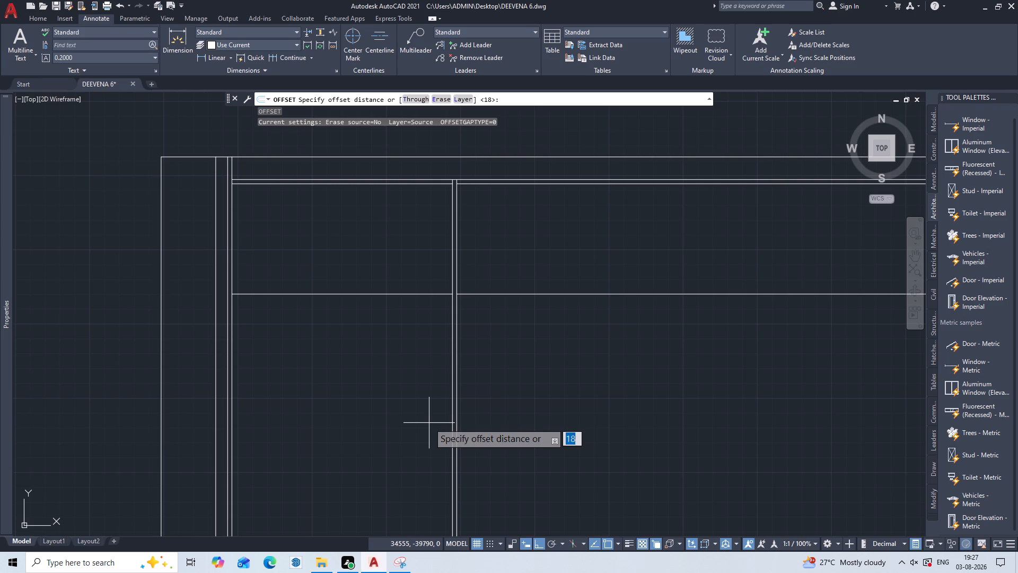
key("Return")
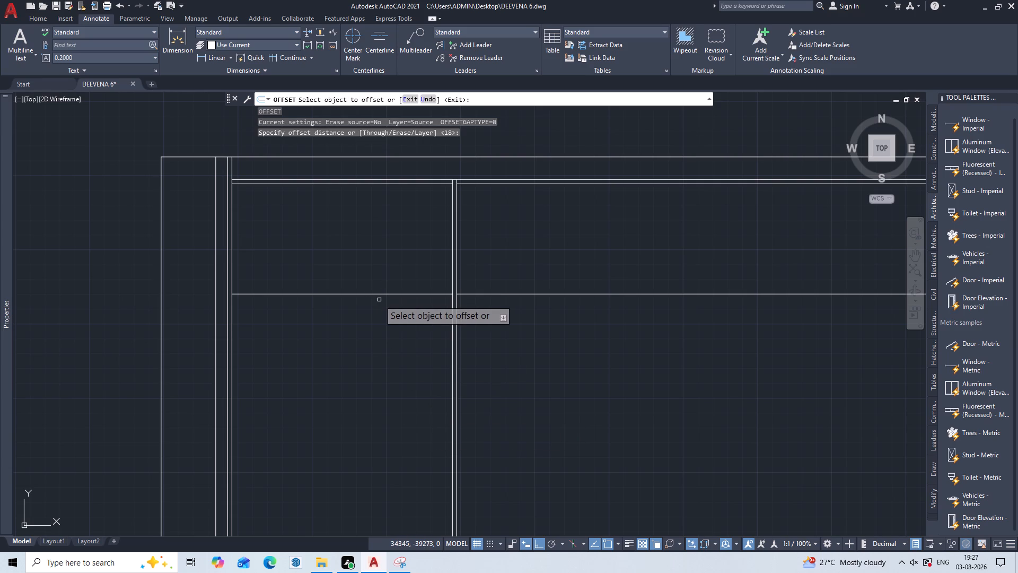
left_click(382, 296)
left_click(384, 310)
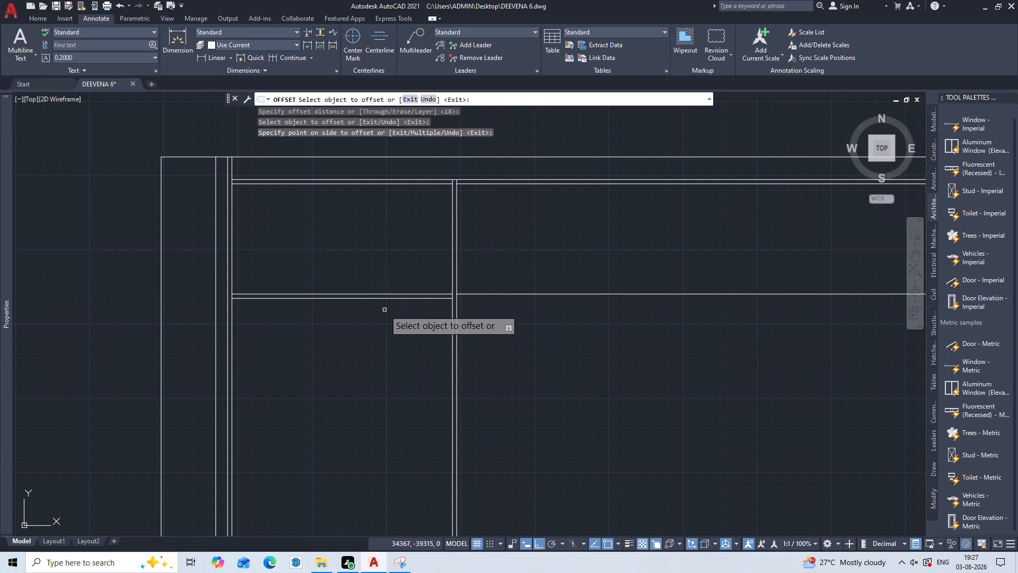
left_click(445, 298)
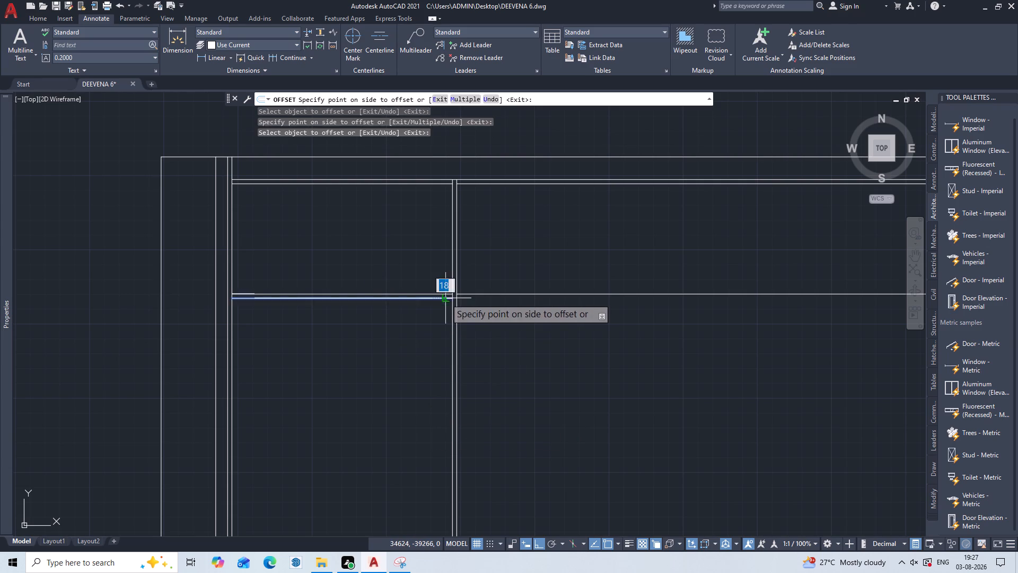
left_click(440, 317)
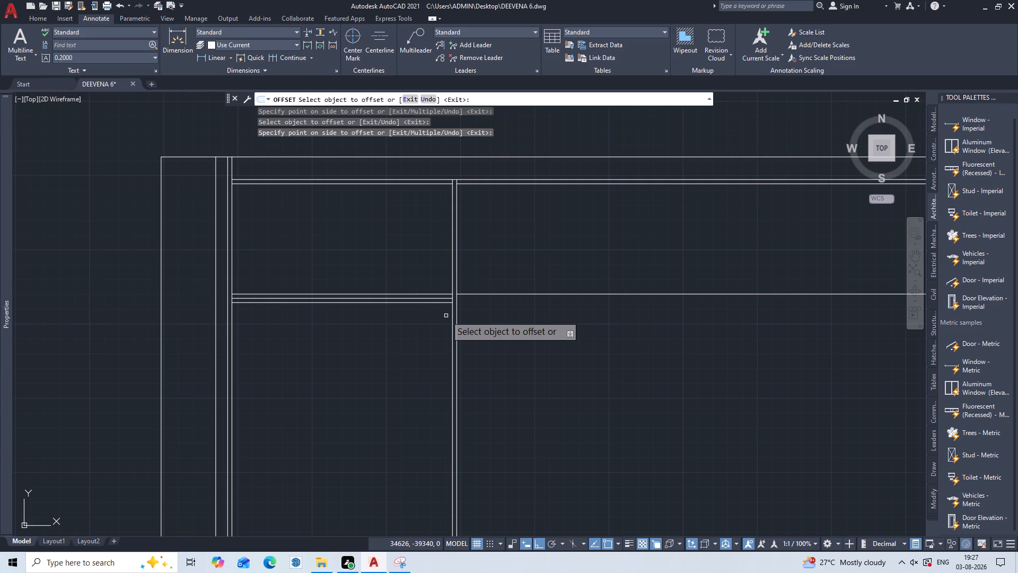
key("Escape")
Offset the lowest of the three closely spaced horizontal lines in the west bay 452 to the south.
key("o")
key("Return")
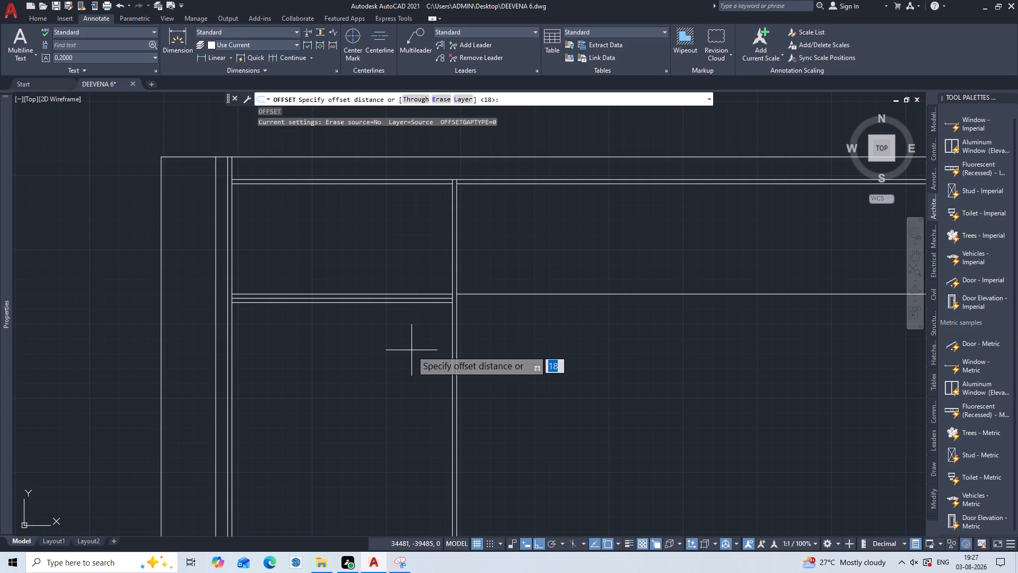
type("452")
key("Return")
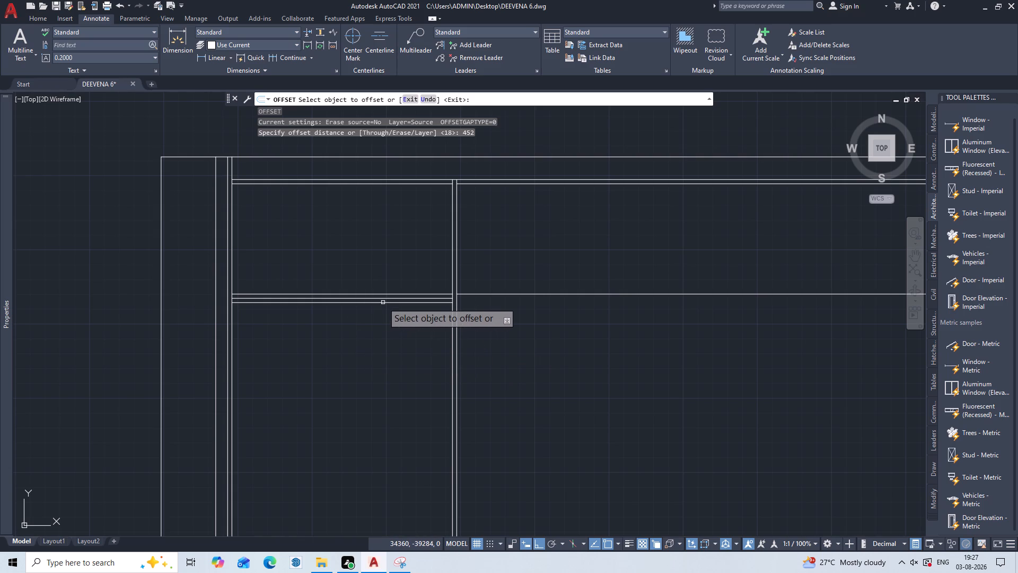
left_click(384, 302)
left_click(388, 358)
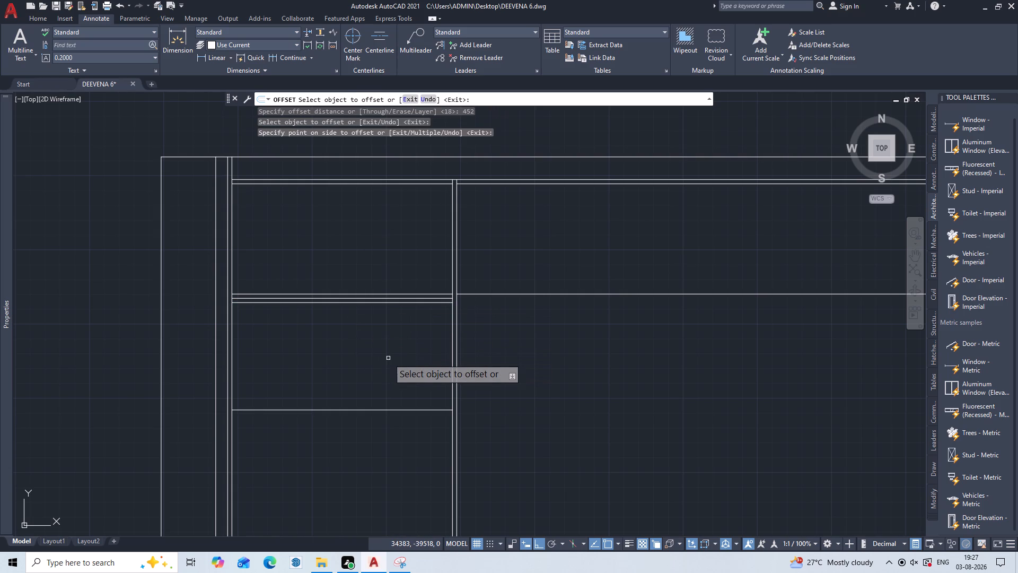
key("Escape")
Offset the west bay's lowest inner horizontal line 18 to the south.
key("o")
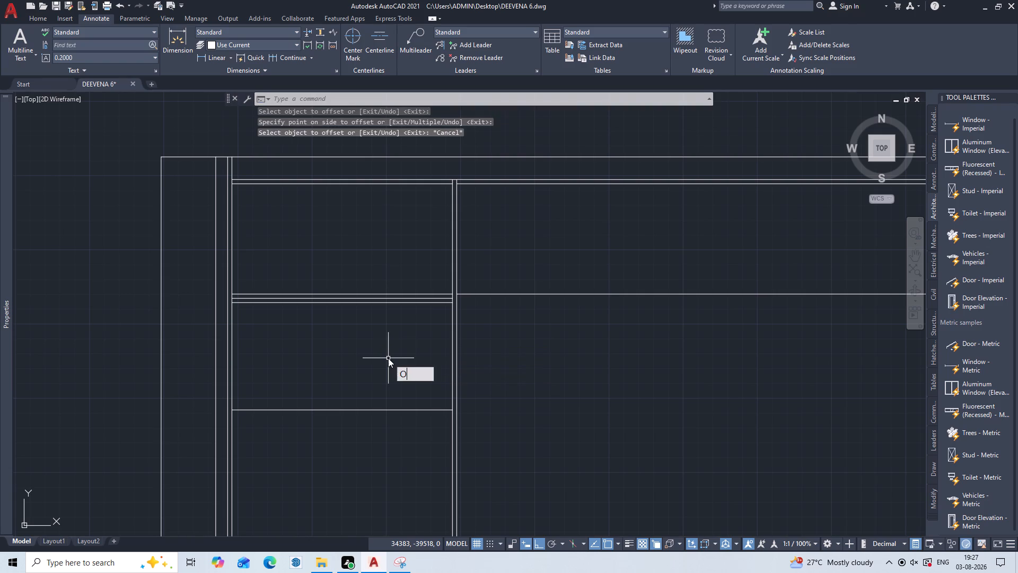
key("Return")
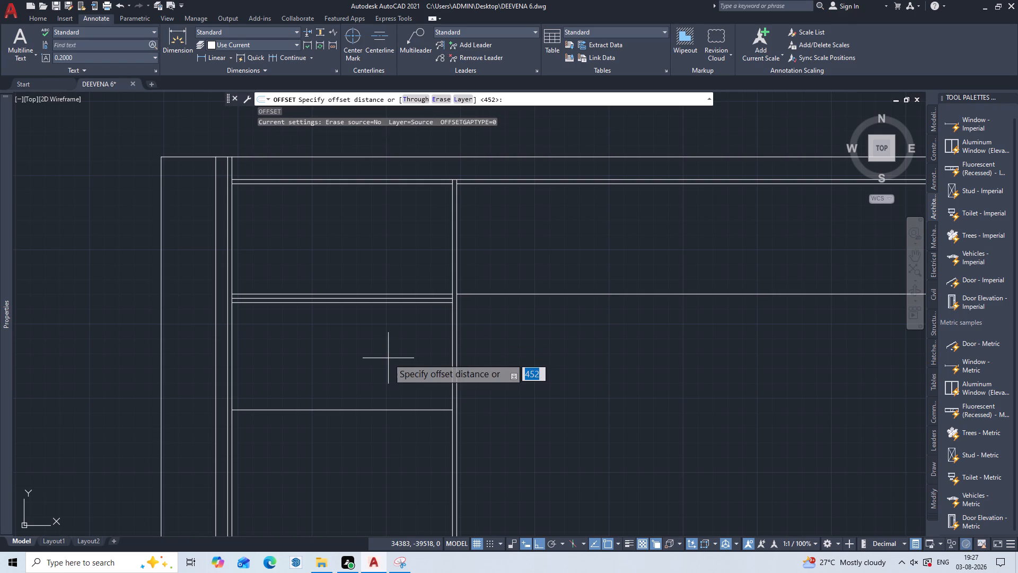
type("18")
key("Return")
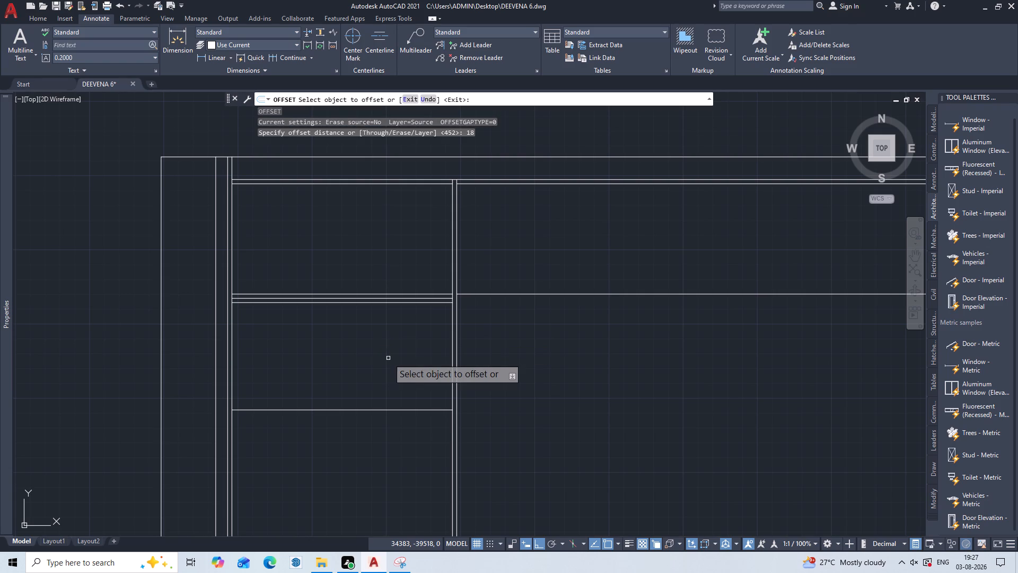
left_click(376, 410)
double_click(380, 428)
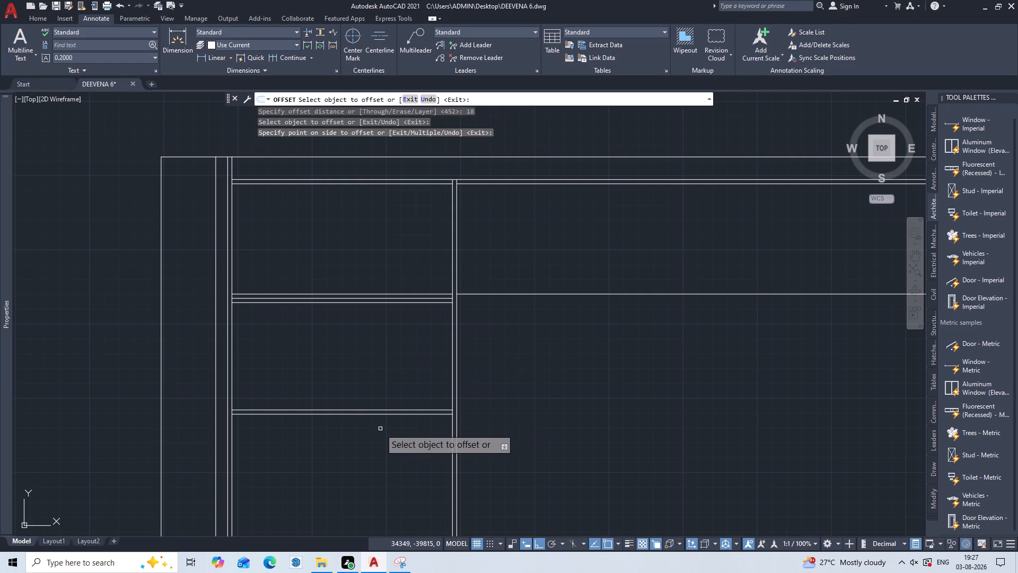
key("Escape")
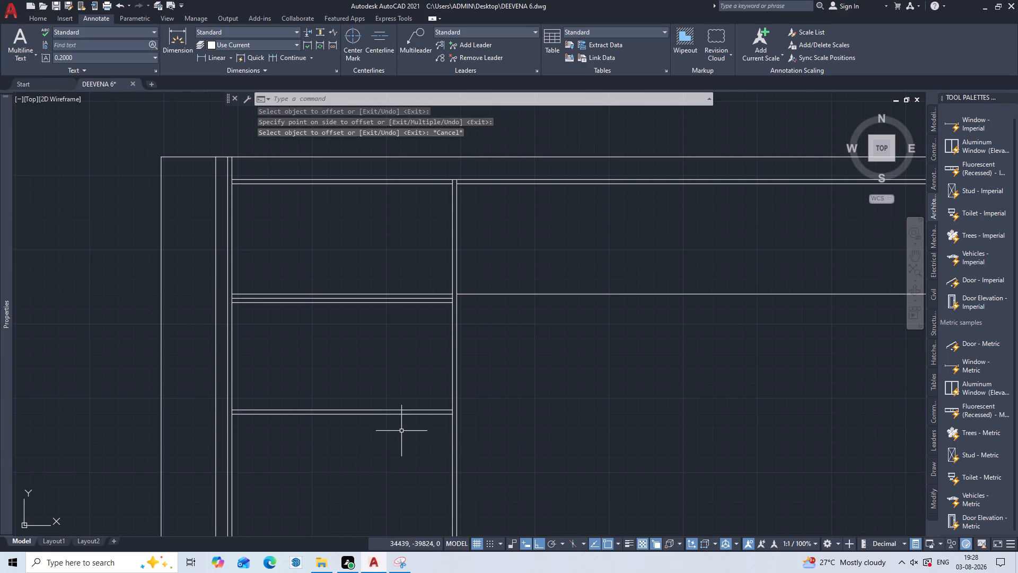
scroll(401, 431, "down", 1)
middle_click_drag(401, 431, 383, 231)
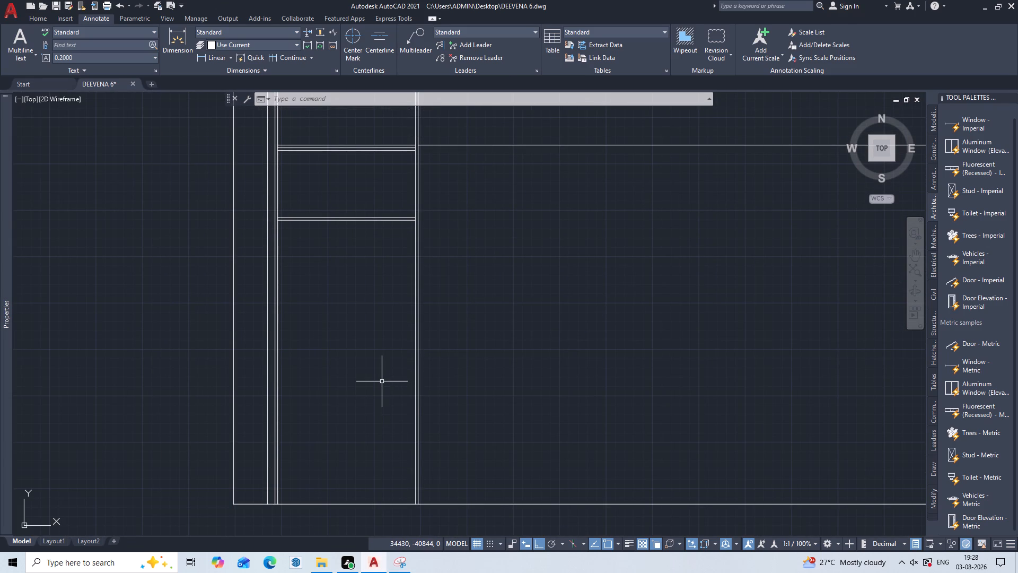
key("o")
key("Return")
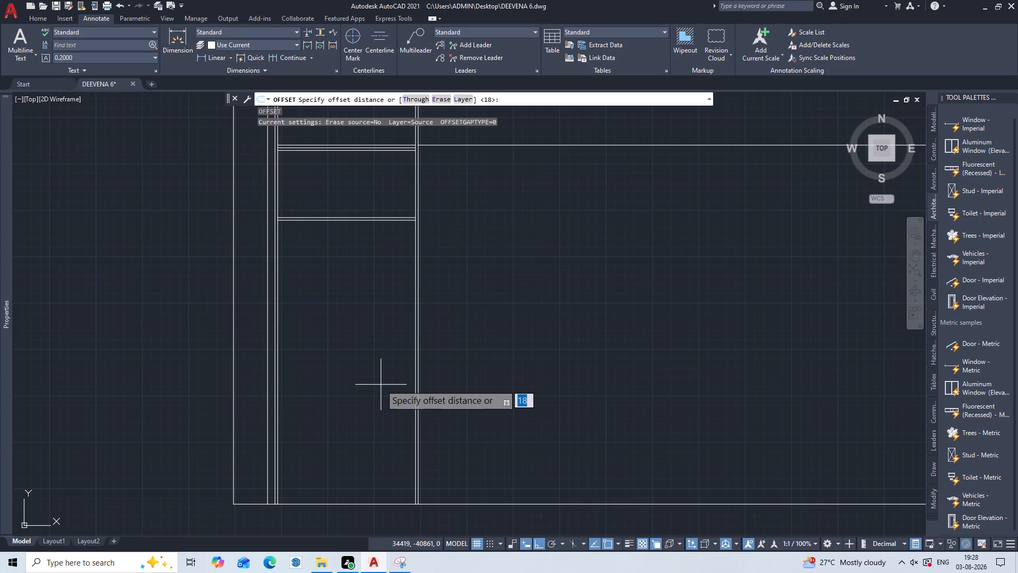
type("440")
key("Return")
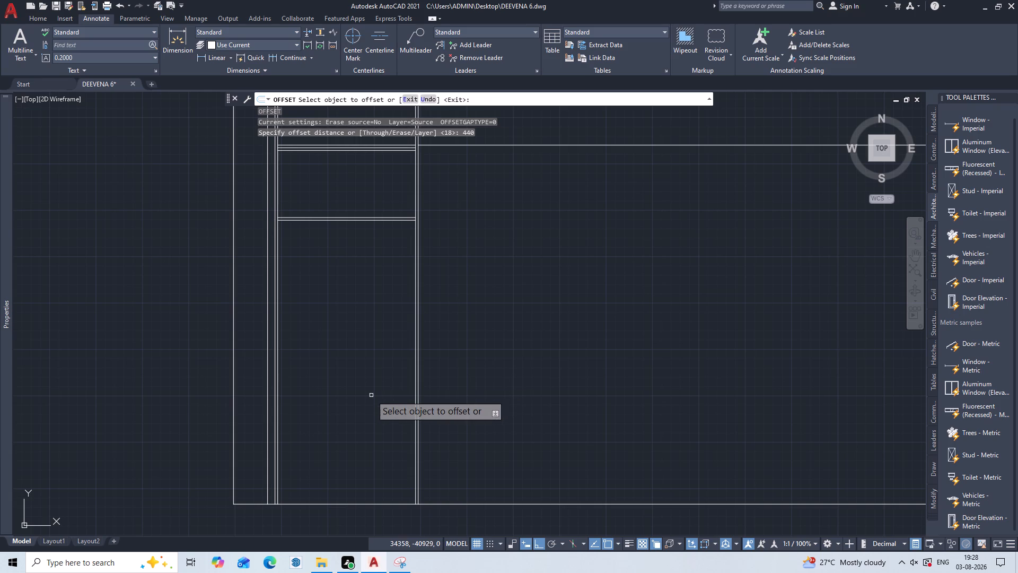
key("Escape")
Save the DEEVENA 6 drawing.
scroll(454, 323, "down", 2)
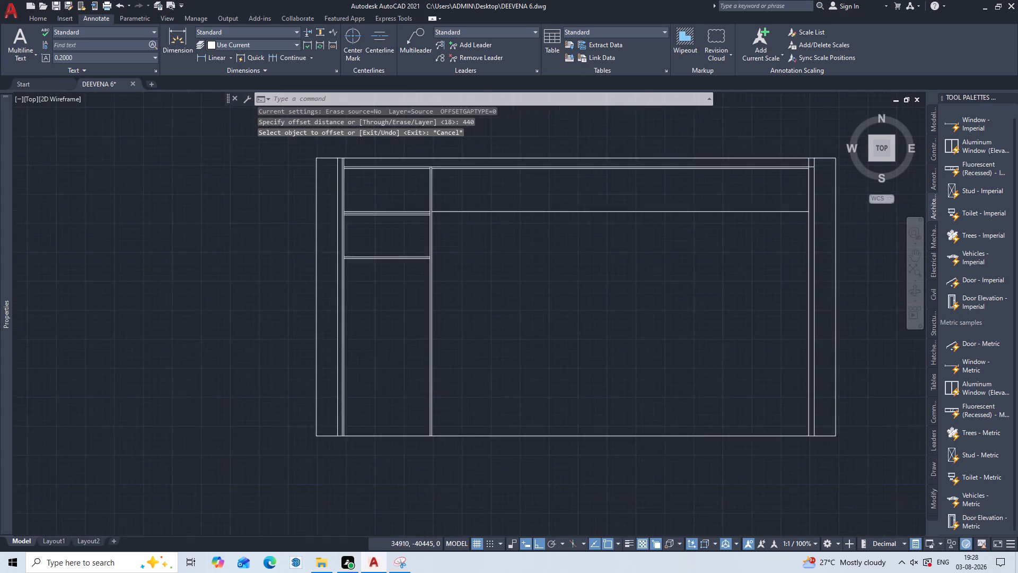
scroll(304, 354, "down", 2)
middle_click_drag(252, 331, 692, 369)
scroll(564, 372, "down", 1)
middle_click_drag(554, 379, 558, 377)
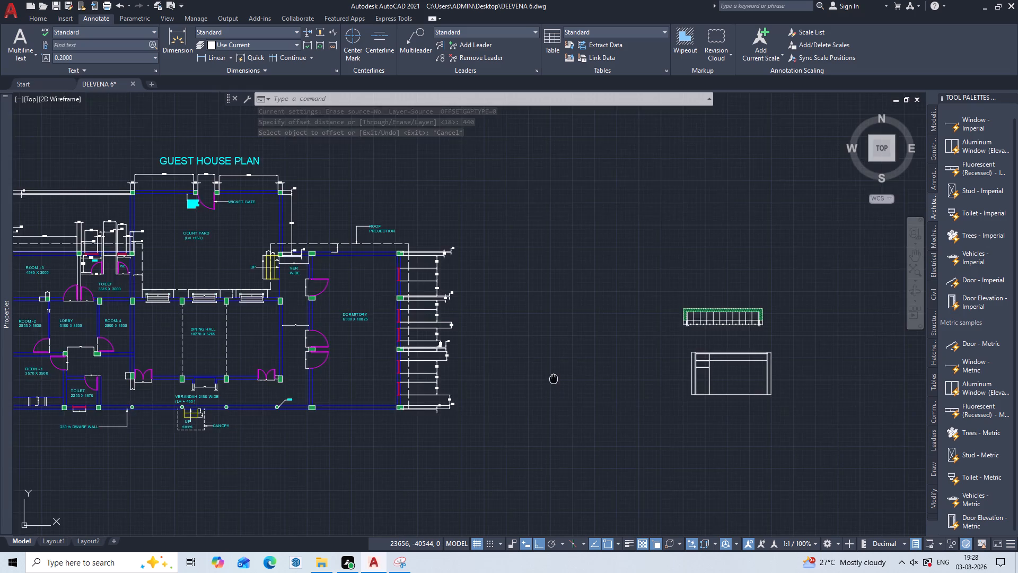
middle_click_drag(558, 377, 893, 316)
middle_click_drag(817, 348, 813, 422)
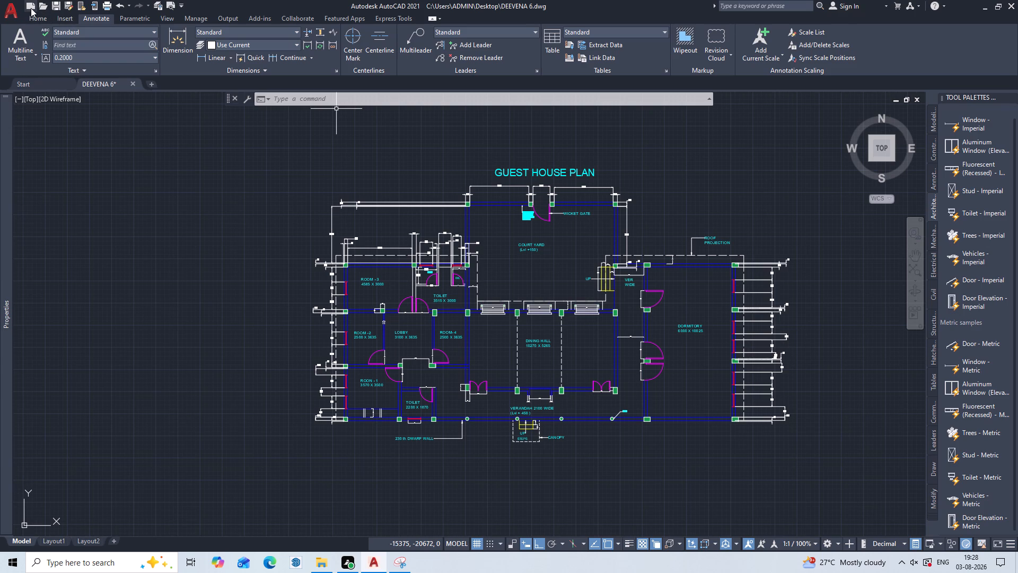
key("ctrl+s")
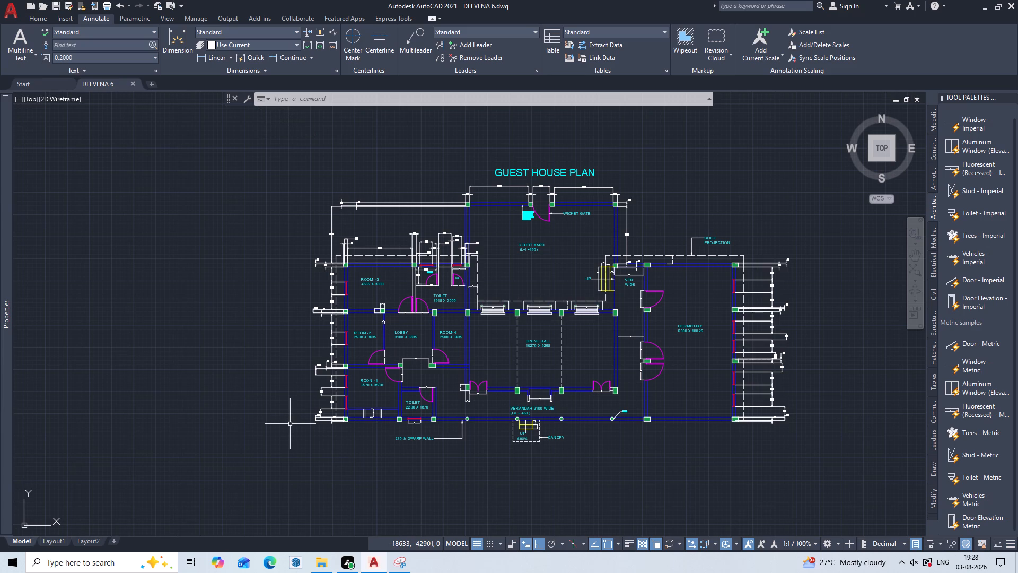
Start a plot of the model using the AutoCAD PDF (High Quality Print).pc3 plotter.
key("ctrl+p")
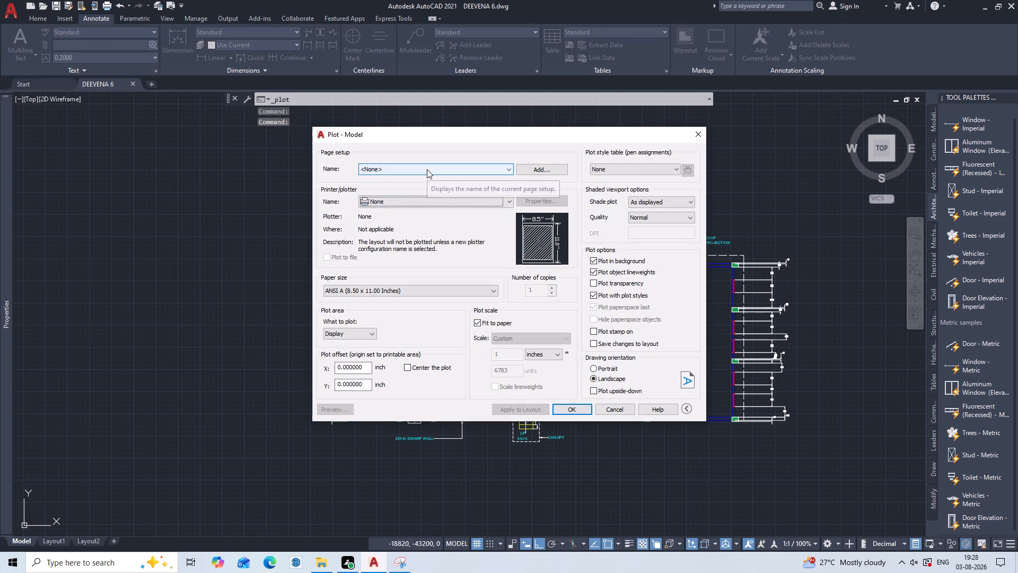
left_click(427, 169)
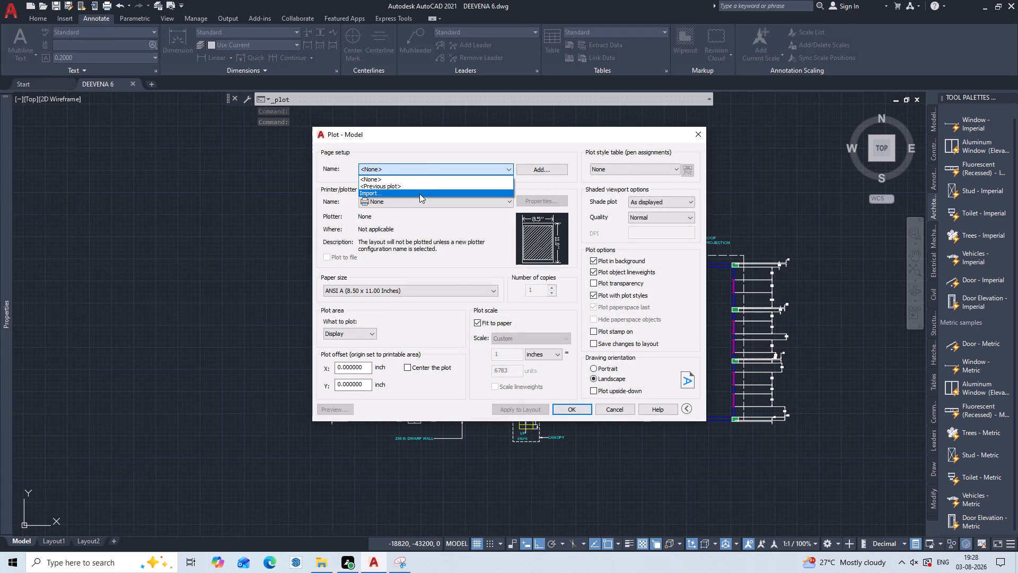
key("Escape")
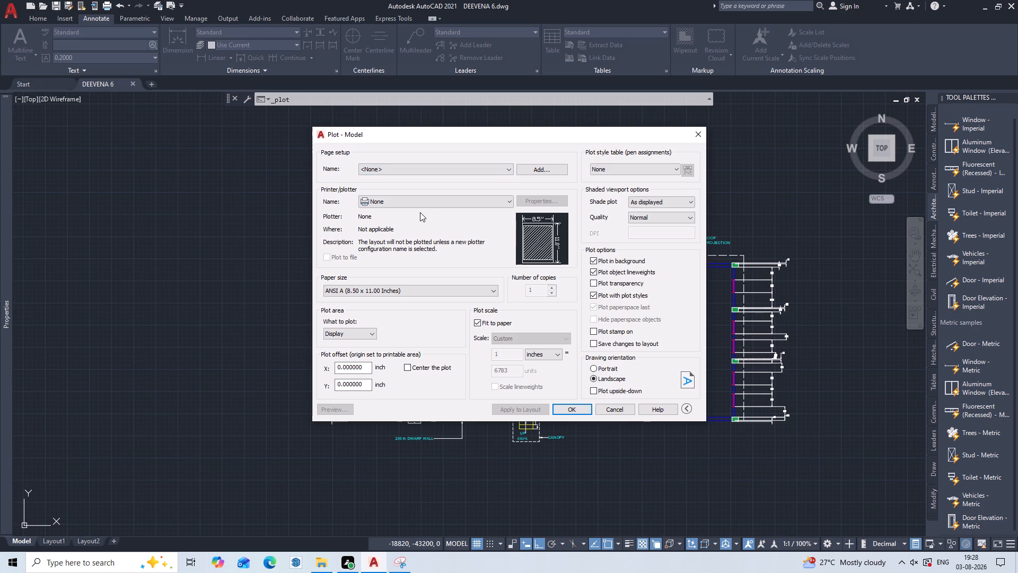
left_click(427, 206)
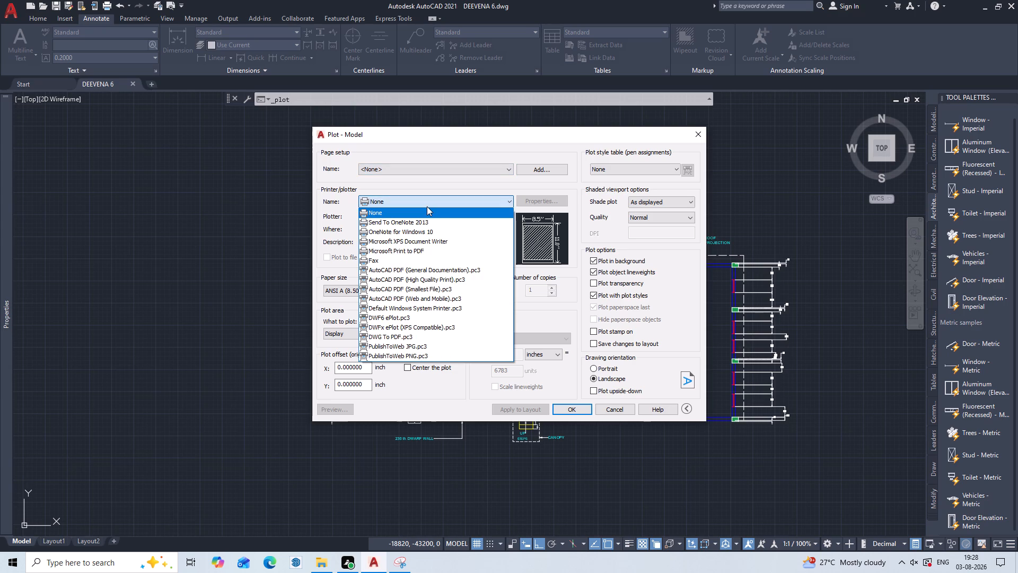
left_click(434, 278)
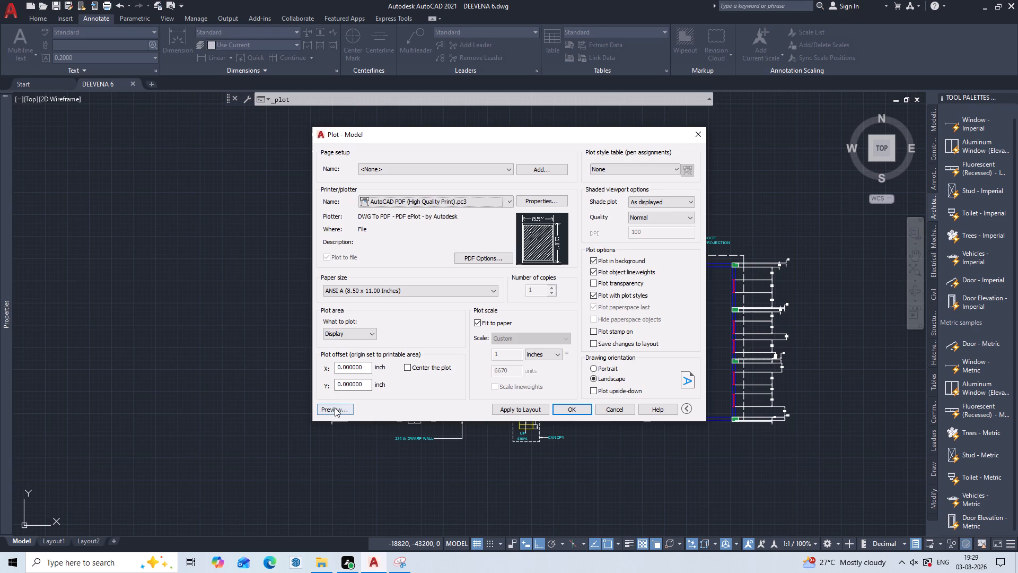
Set the plot area to a window enclosing the whole guest house plan with its title, in portrait orientation.
left_click(359, 331)
left_click(348, 368)
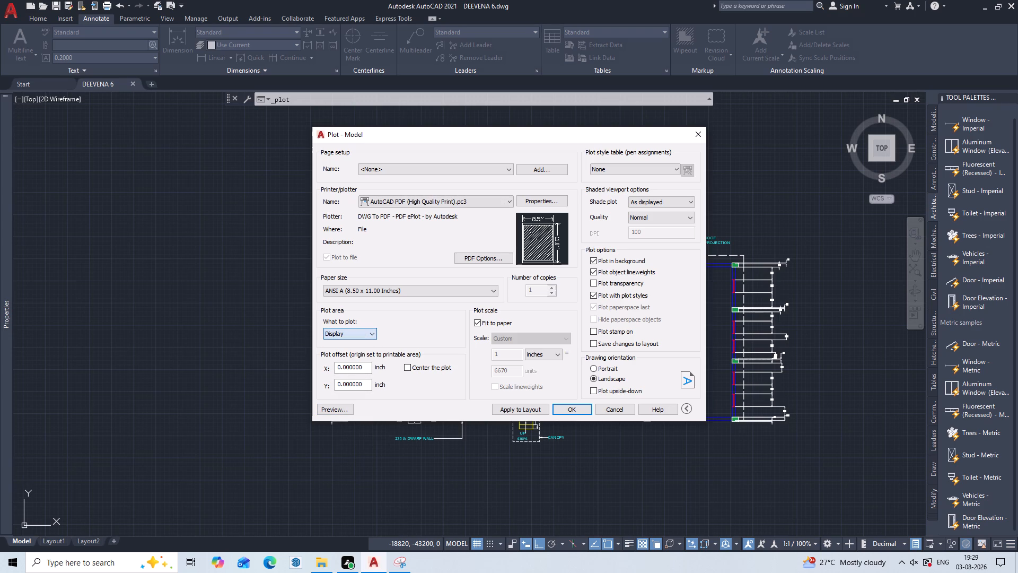
left_click(367, 334)
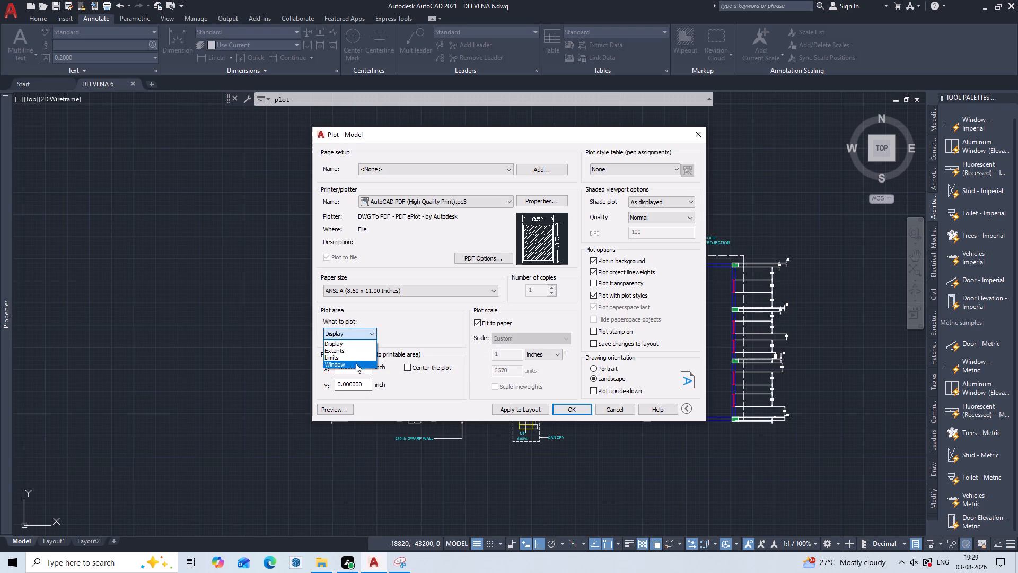
left_click(355, 364)
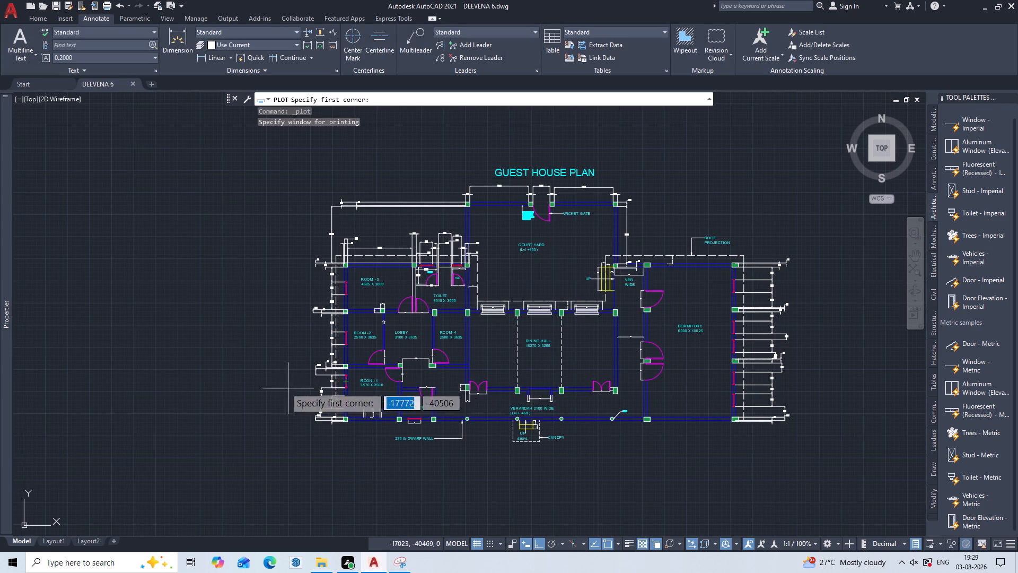
left_click(255, 151)
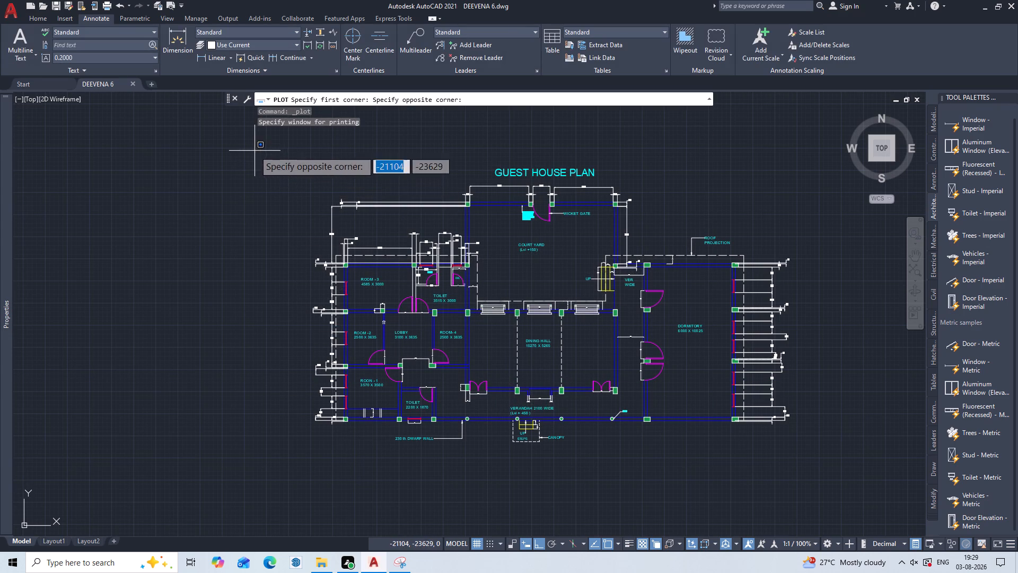
left_click(836, 489)
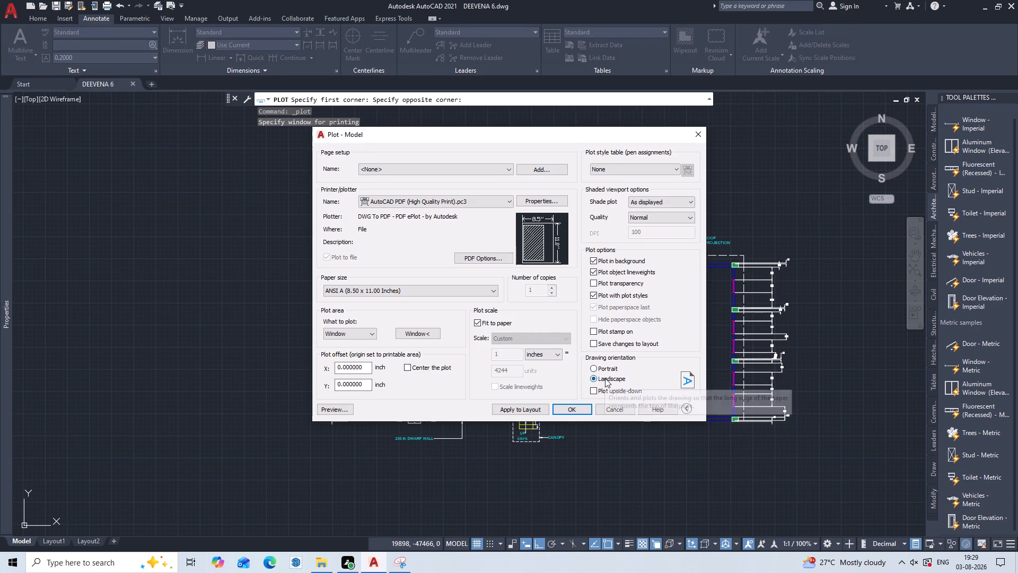
left_click(595, 366)
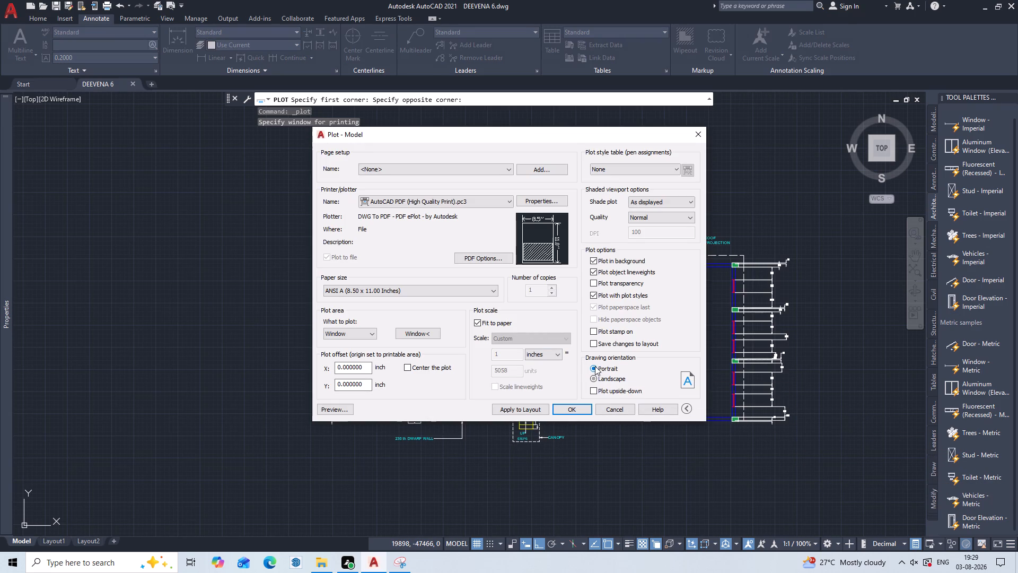
Plot the windowed area to the Desktop as DEEVENA 6-Model.pdf.
left_click(568, 408)
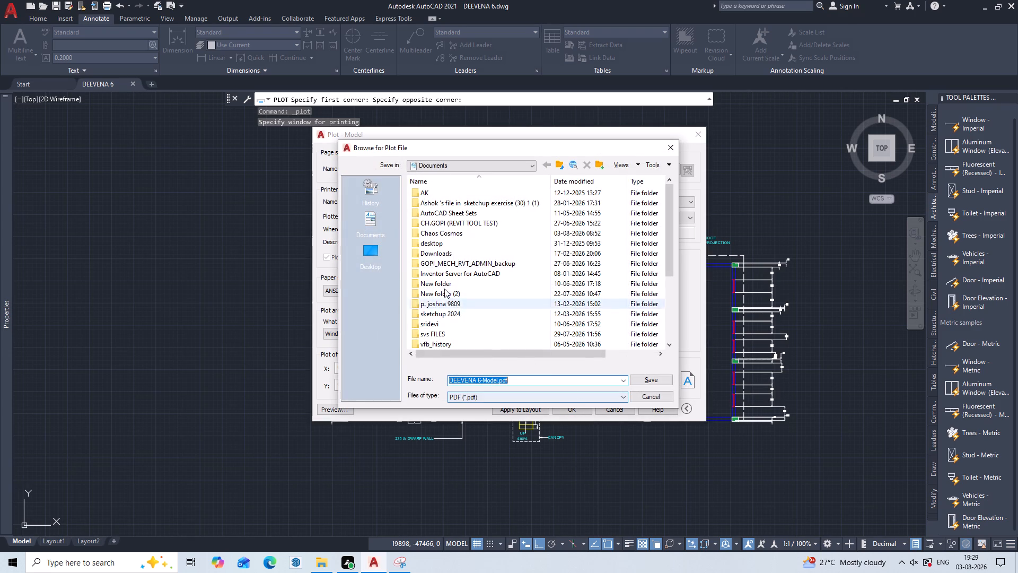
left_click(368, 253)
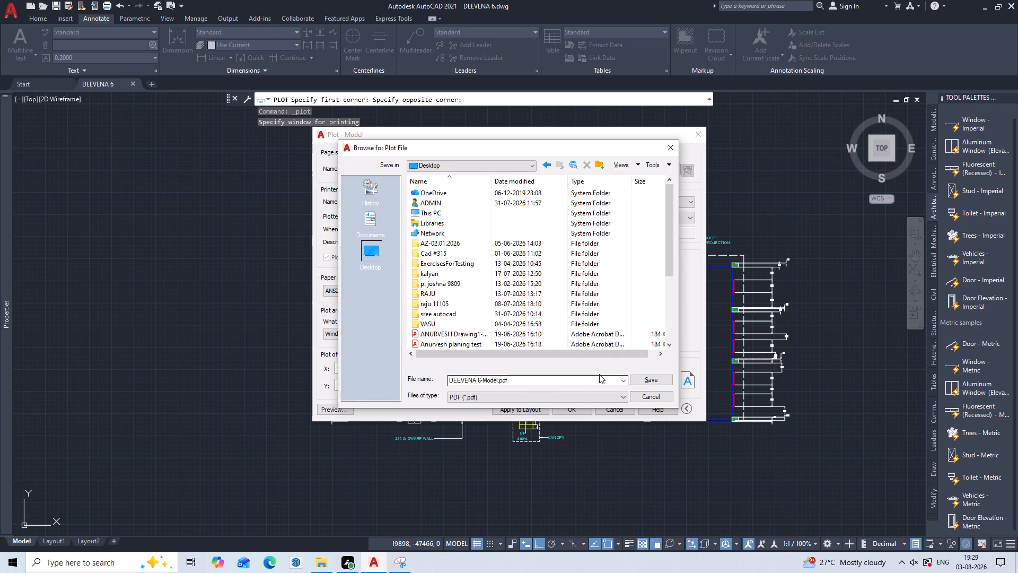
left_click(657, 377)
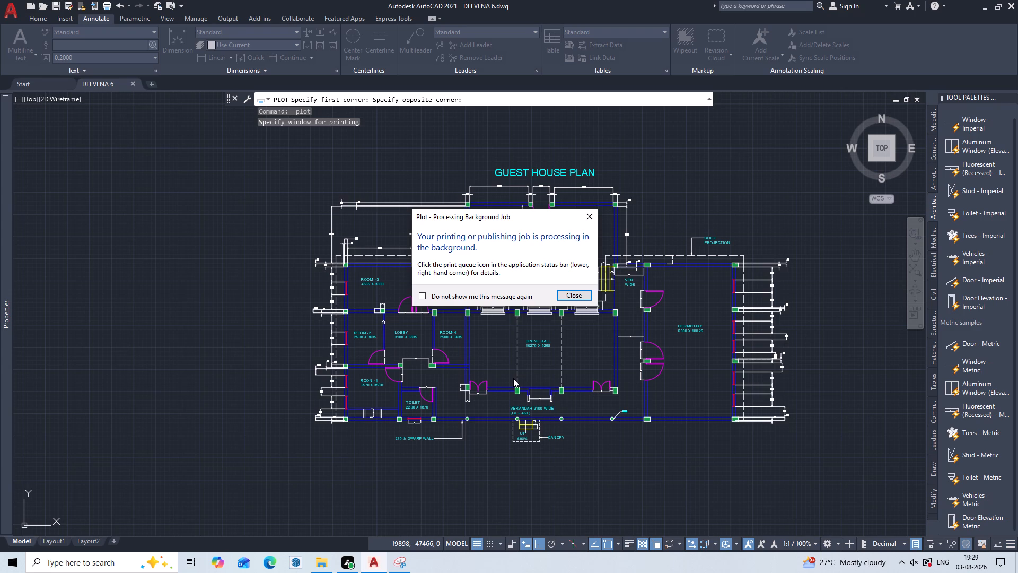
left_click(572, 294)
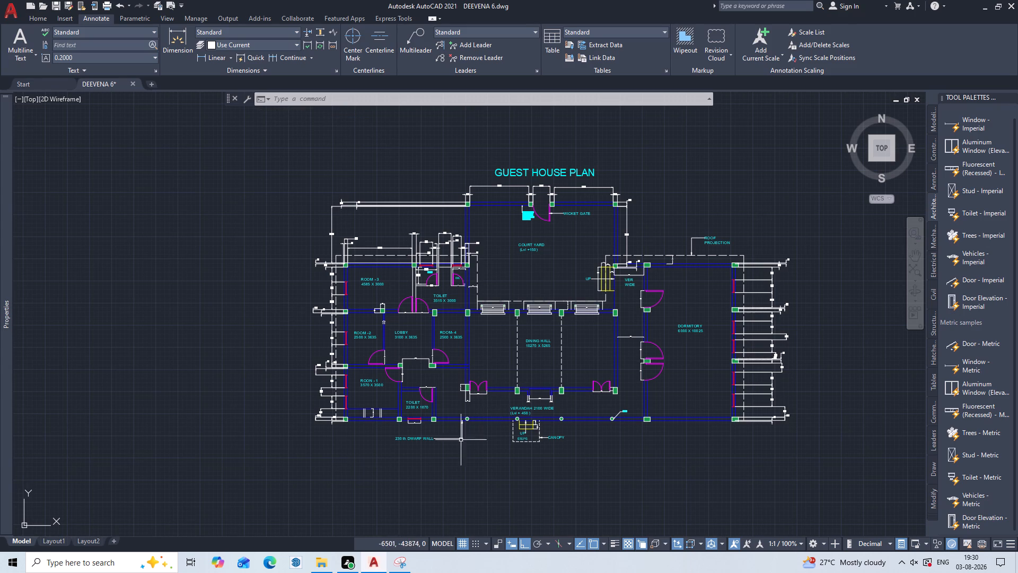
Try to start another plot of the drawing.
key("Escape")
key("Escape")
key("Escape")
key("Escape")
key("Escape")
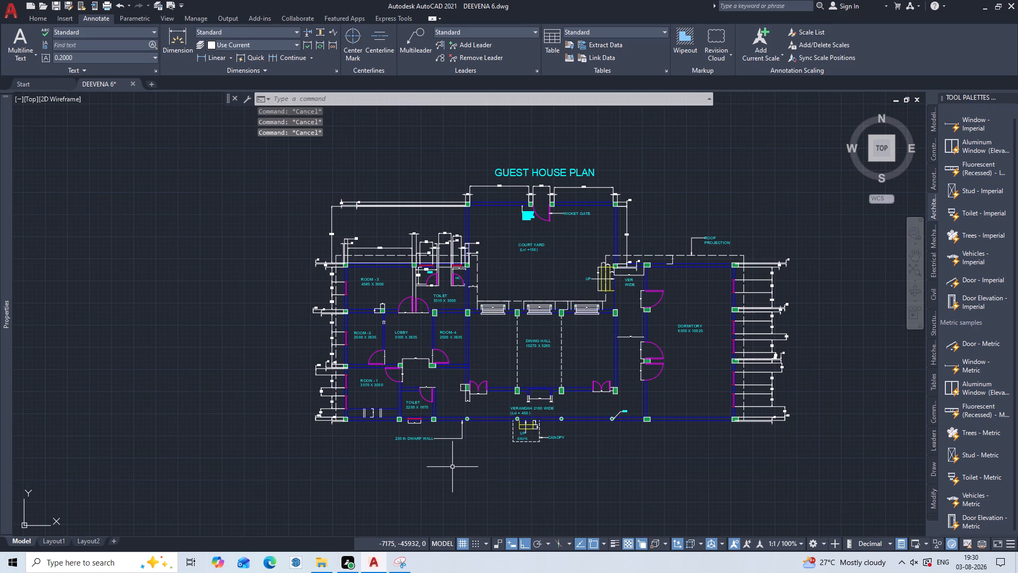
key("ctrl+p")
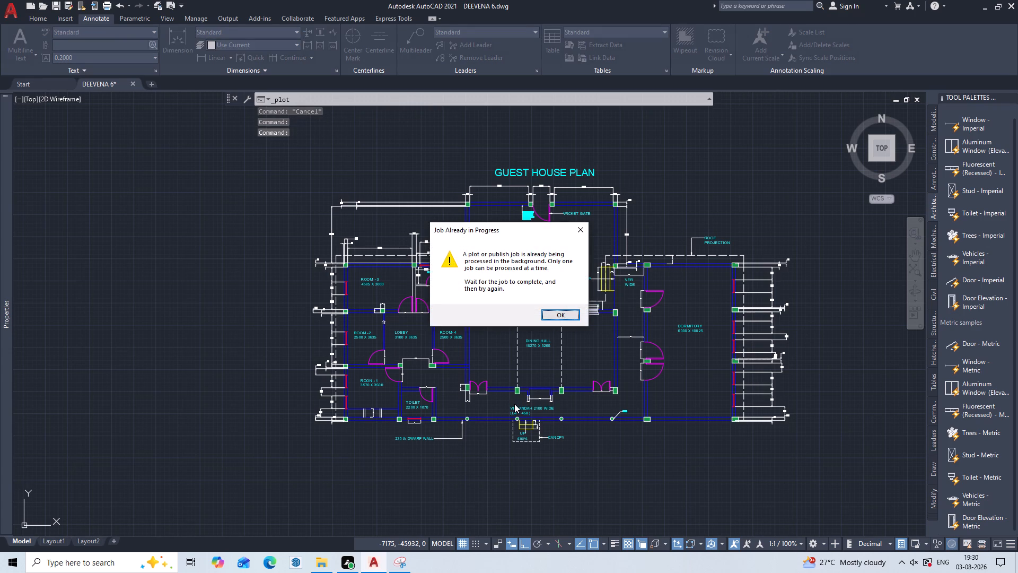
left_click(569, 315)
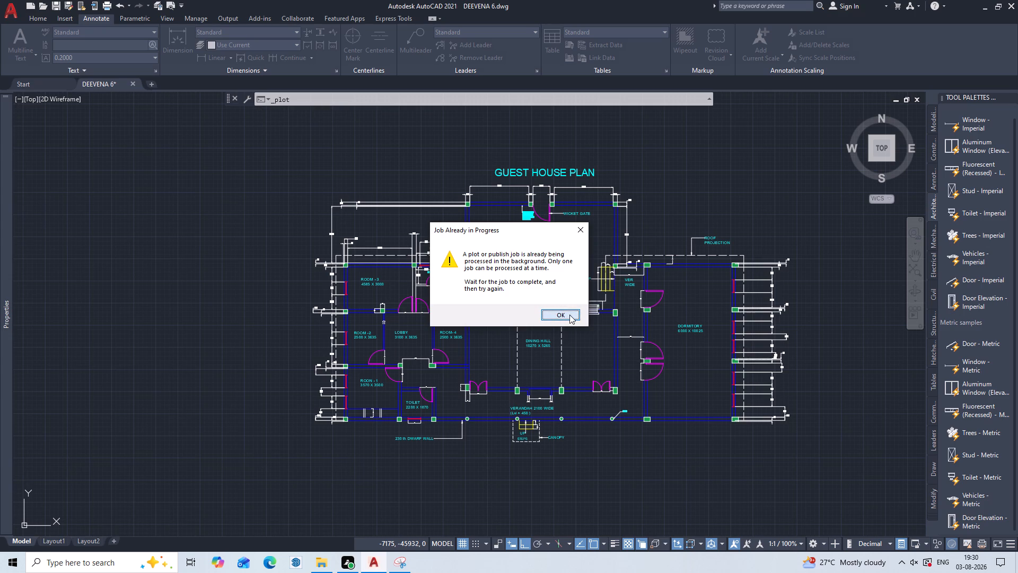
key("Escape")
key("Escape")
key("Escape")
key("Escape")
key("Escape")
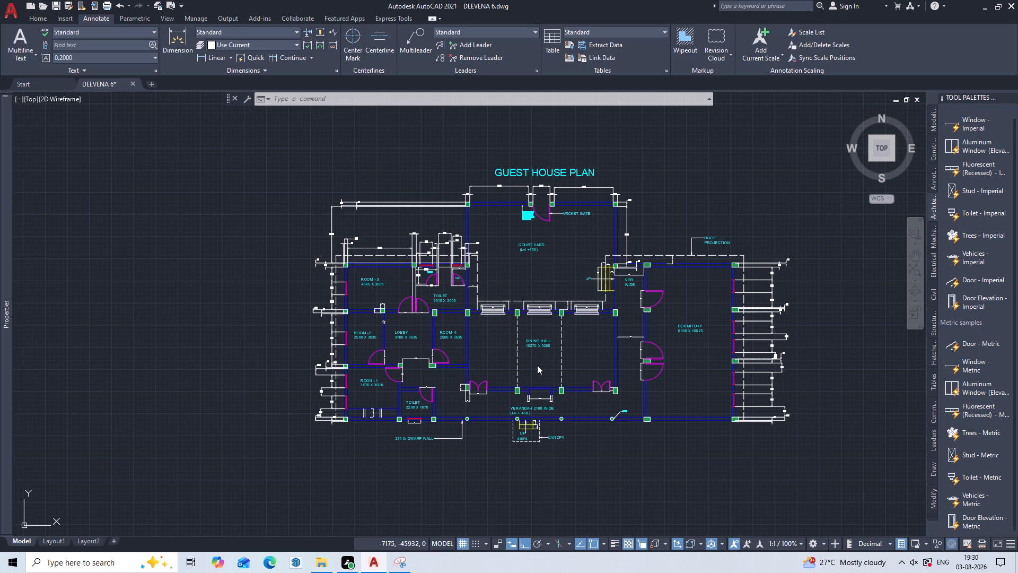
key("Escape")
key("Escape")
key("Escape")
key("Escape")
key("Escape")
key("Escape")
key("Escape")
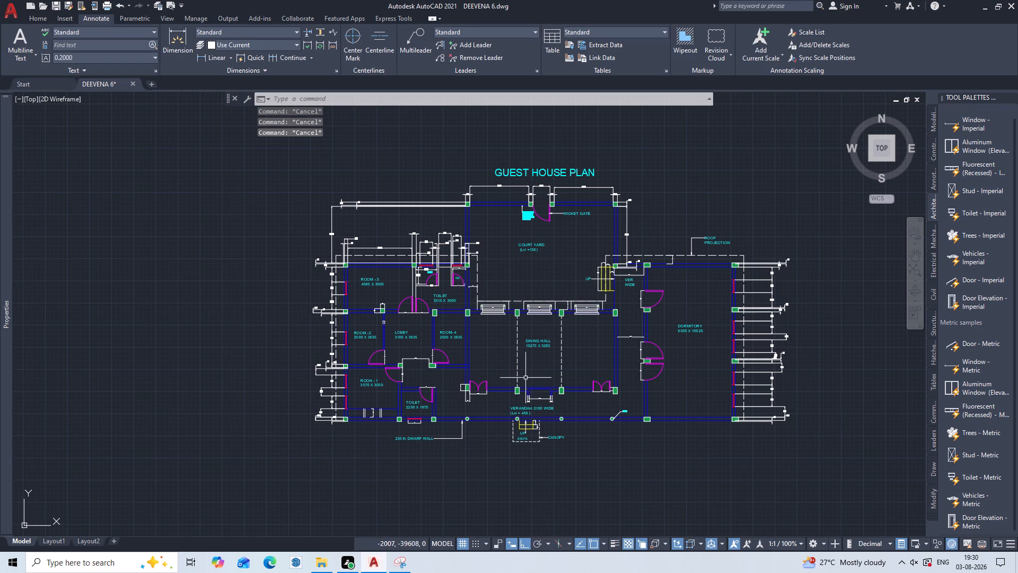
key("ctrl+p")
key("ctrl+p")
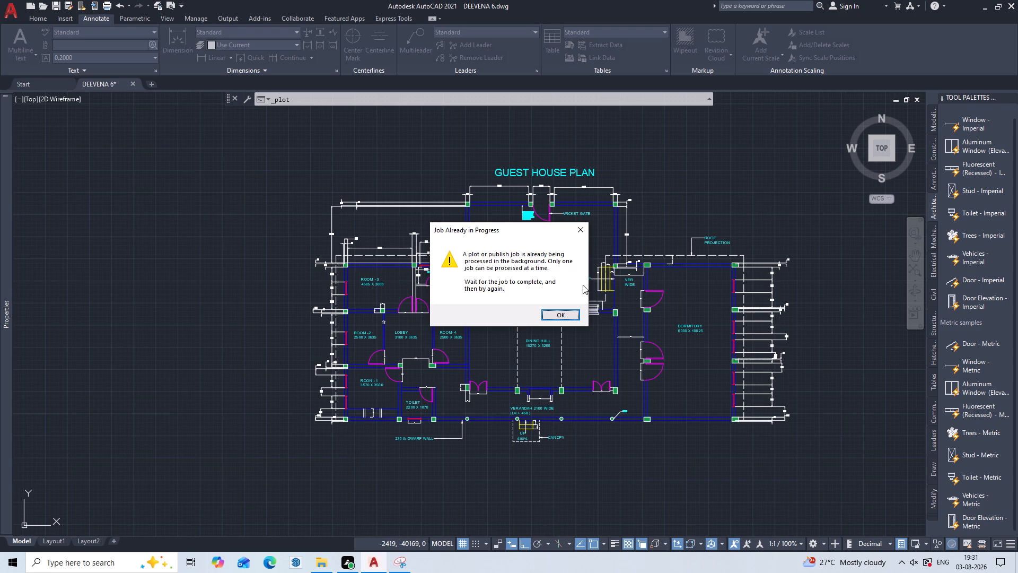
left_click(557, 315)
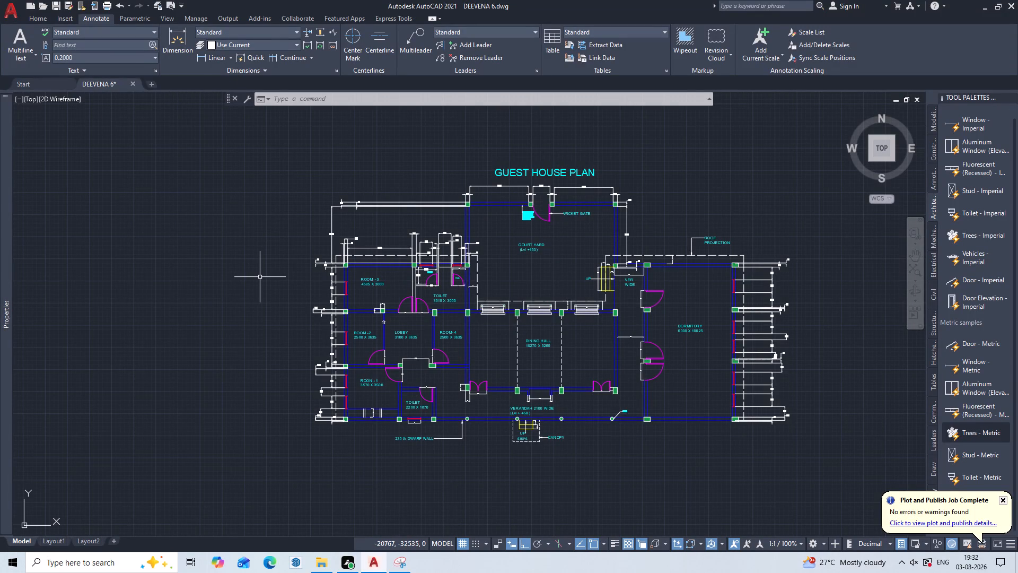
Start a new plot of the model and apply the <Previous plot> page setup.
key("ctrl+p")
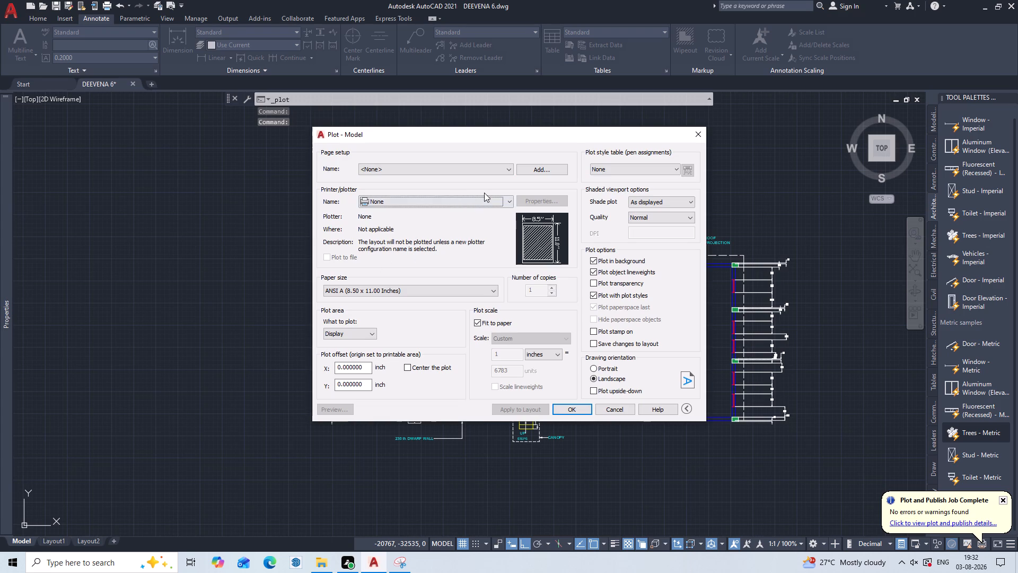
left_click(511, 168)
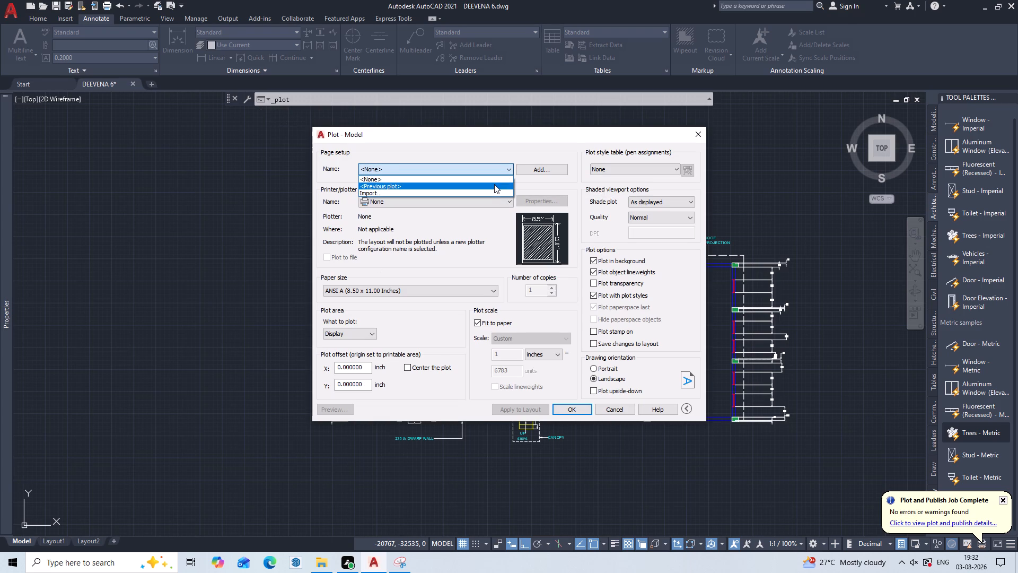
left_click(494, 184)
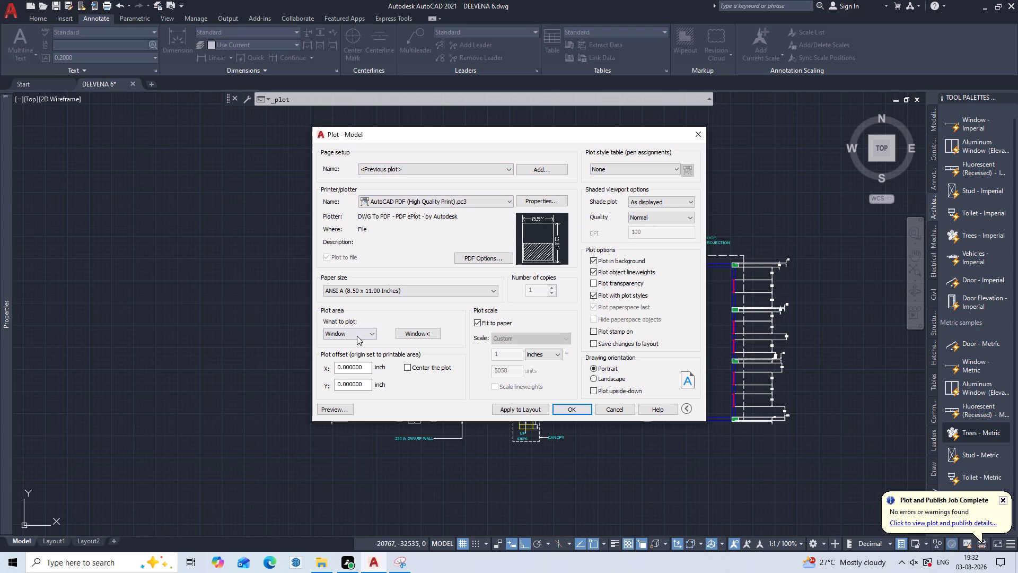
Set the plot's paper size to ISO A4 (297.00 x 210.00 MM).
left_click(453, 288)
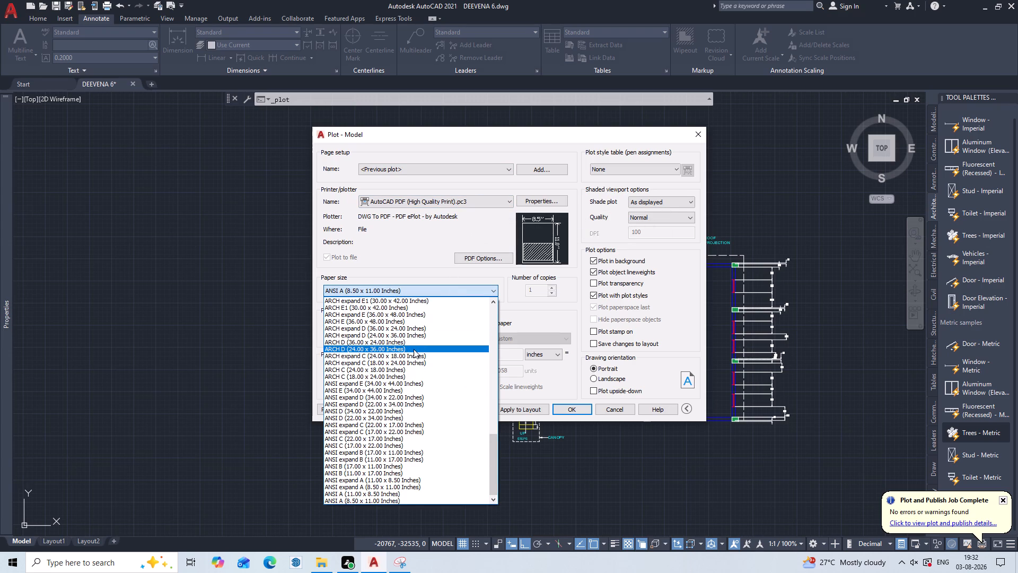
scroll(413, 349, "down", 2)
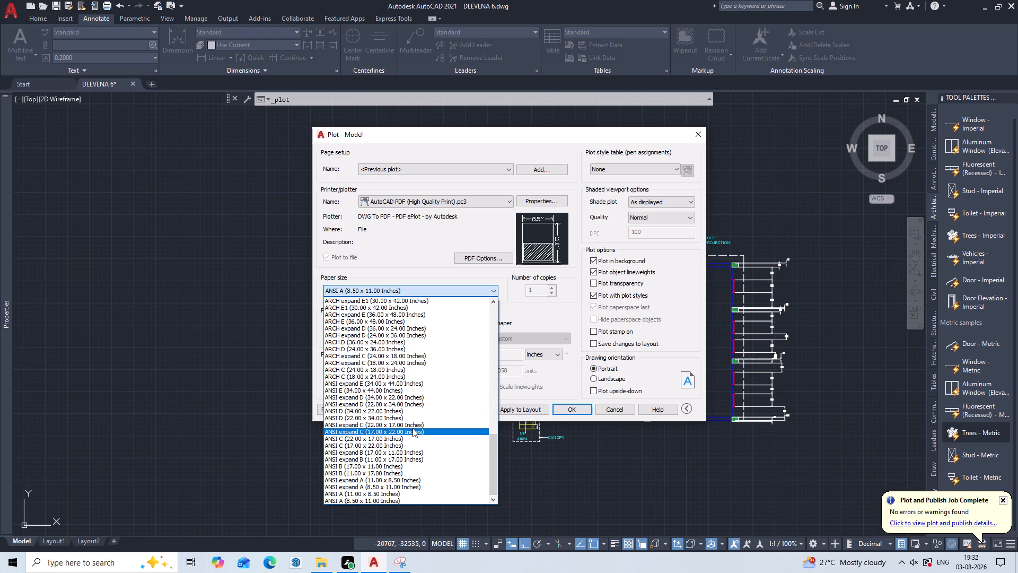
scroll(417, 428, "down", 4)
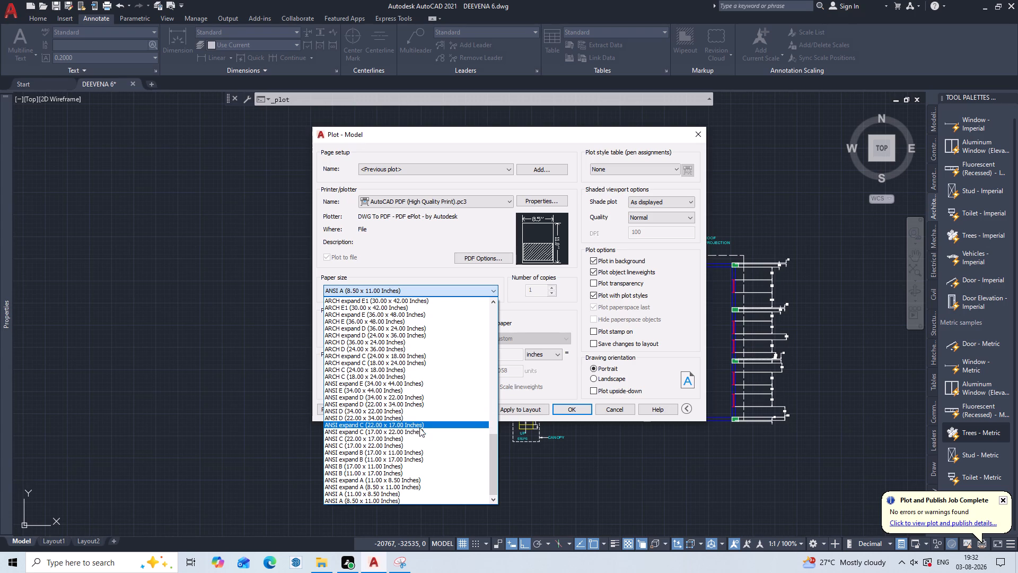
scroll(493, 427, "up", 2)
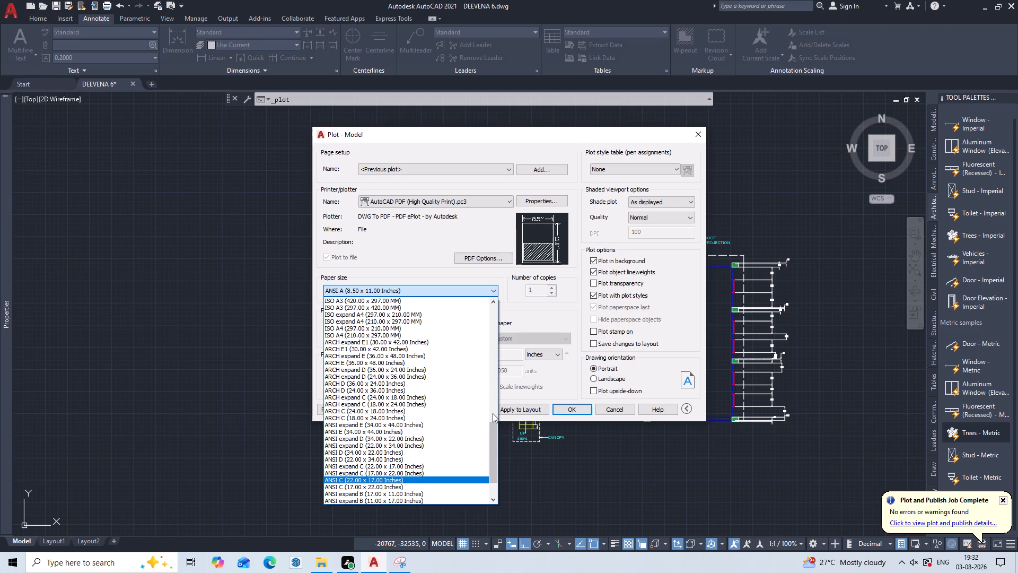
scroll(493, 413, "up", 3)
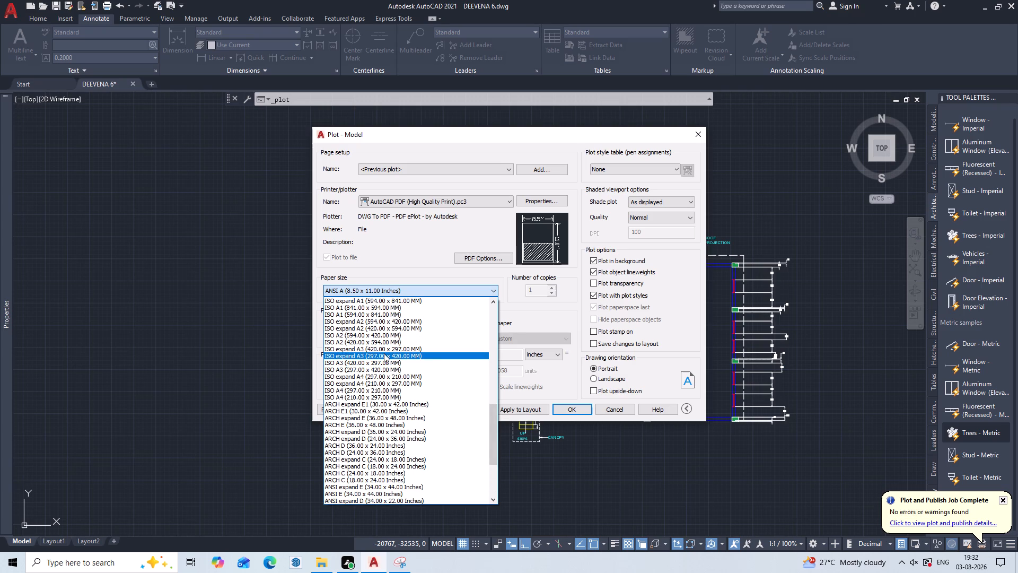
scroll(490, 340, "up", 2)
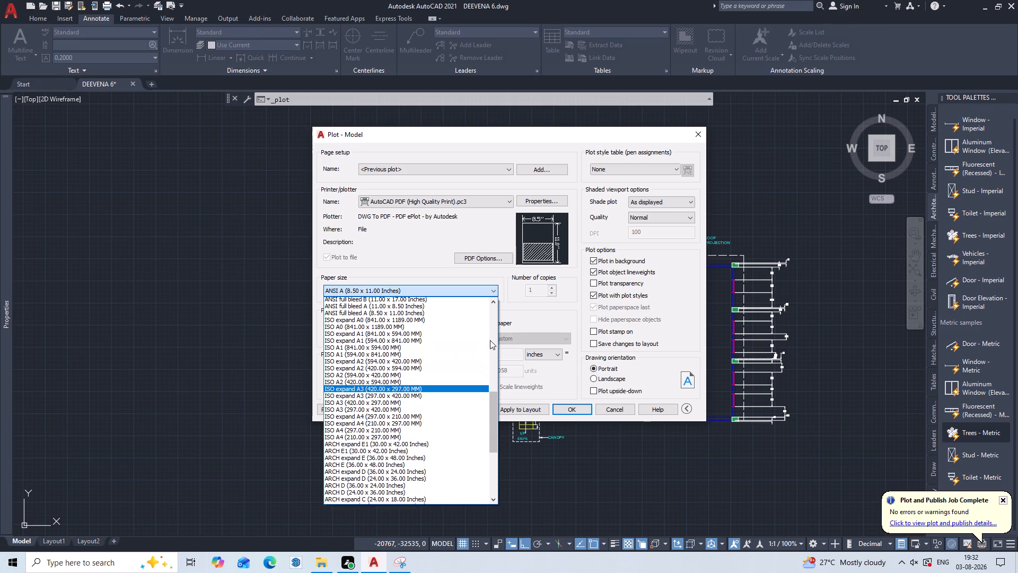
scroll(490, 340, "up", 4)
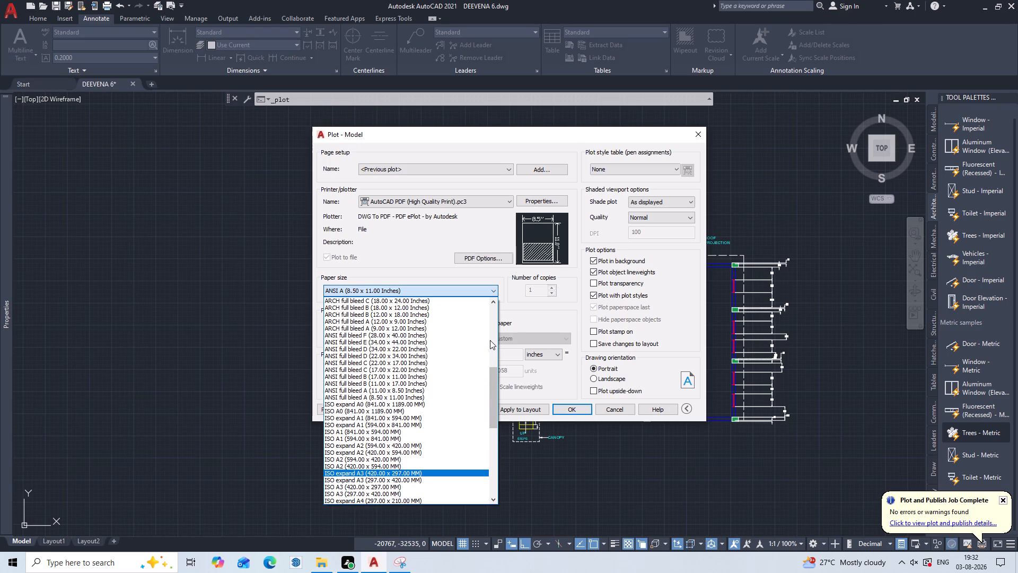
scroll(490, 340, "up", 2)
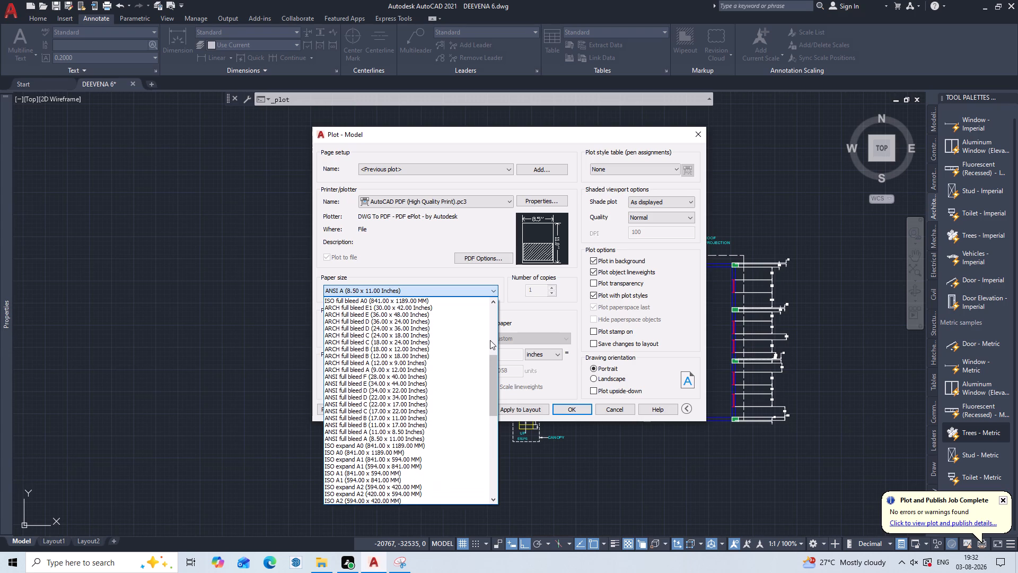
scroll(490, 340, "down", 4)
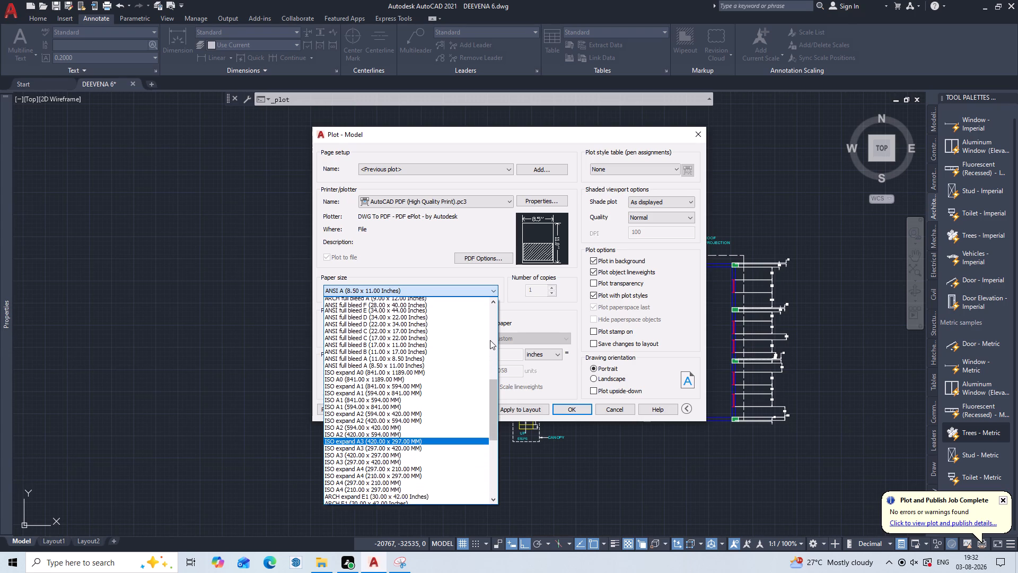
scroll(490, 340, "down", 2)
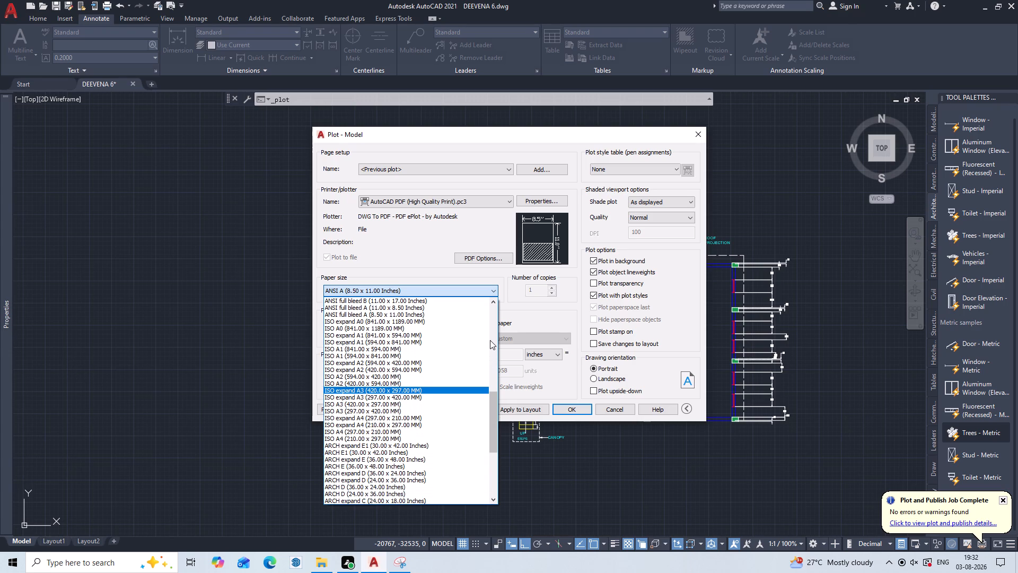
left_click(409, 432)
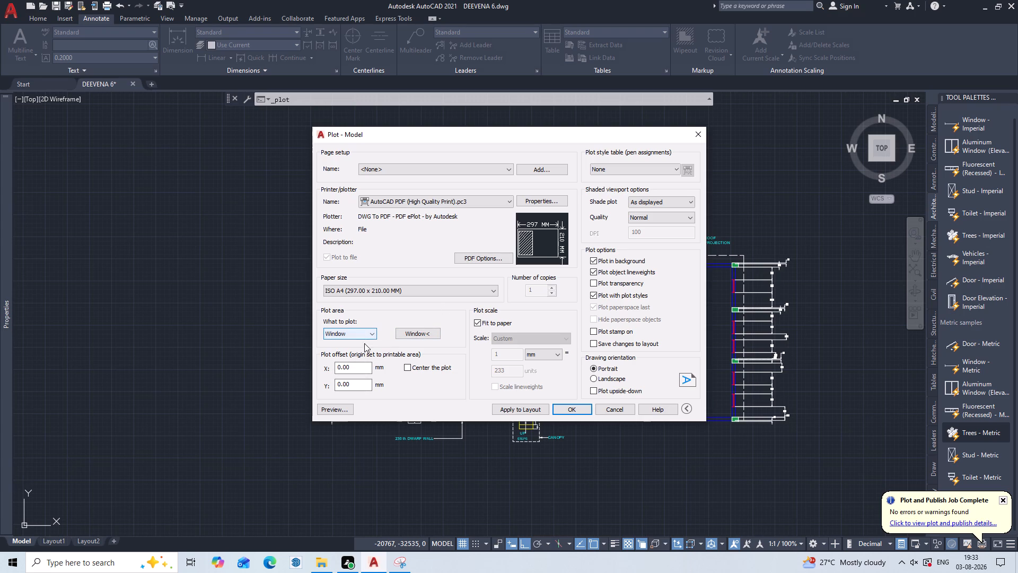
Preview the plot and examine how the guest house plan sits on the sheet.
left_click(345, 407)
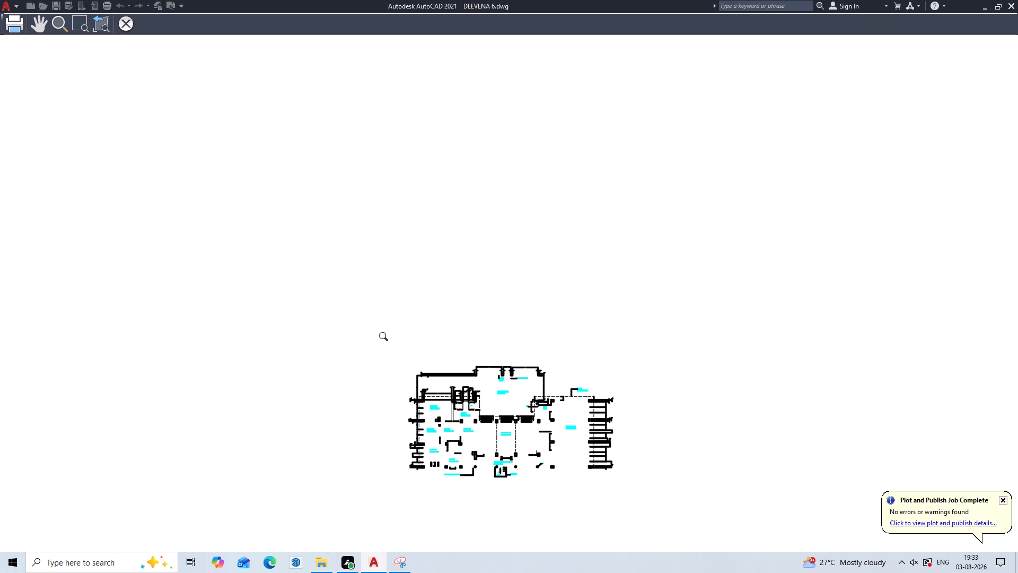
scroll(416, 392, "up", 2)
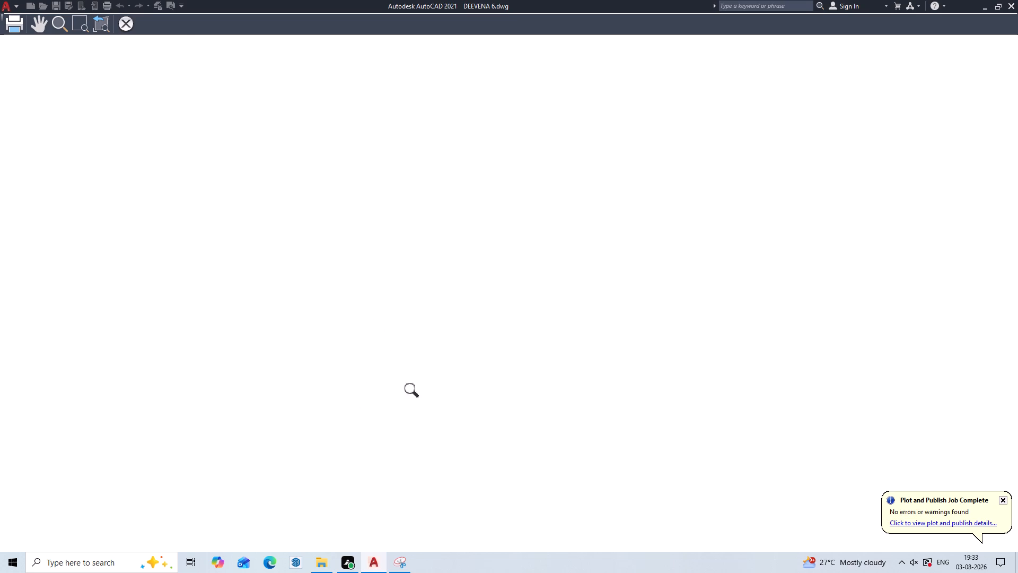
scroll(416, 392, "up", 1)
scroll(343, 369, "down", 3)
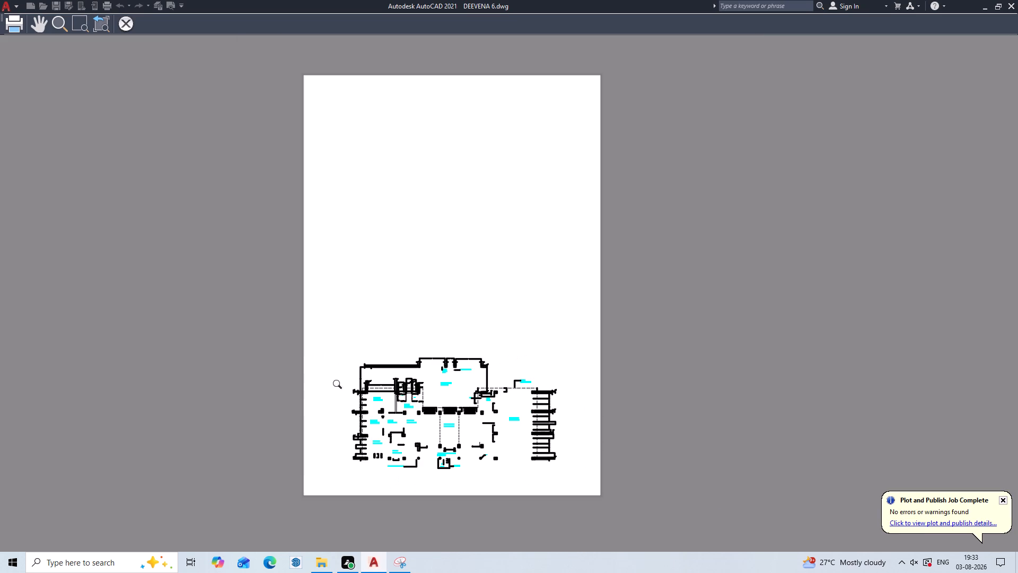
scroll(426, 436, "up", 3)
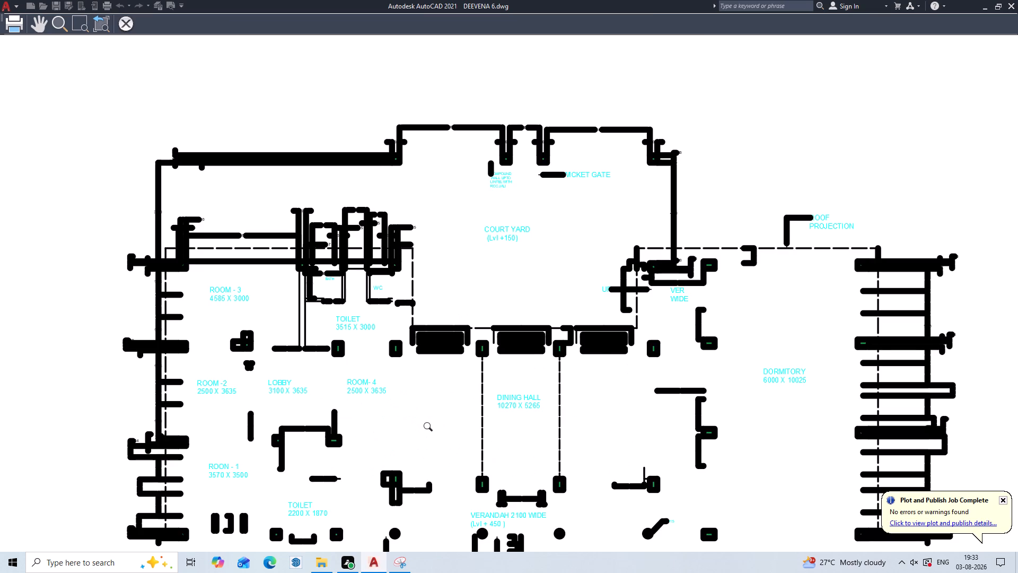
scroll(431, 429, "down", 2)
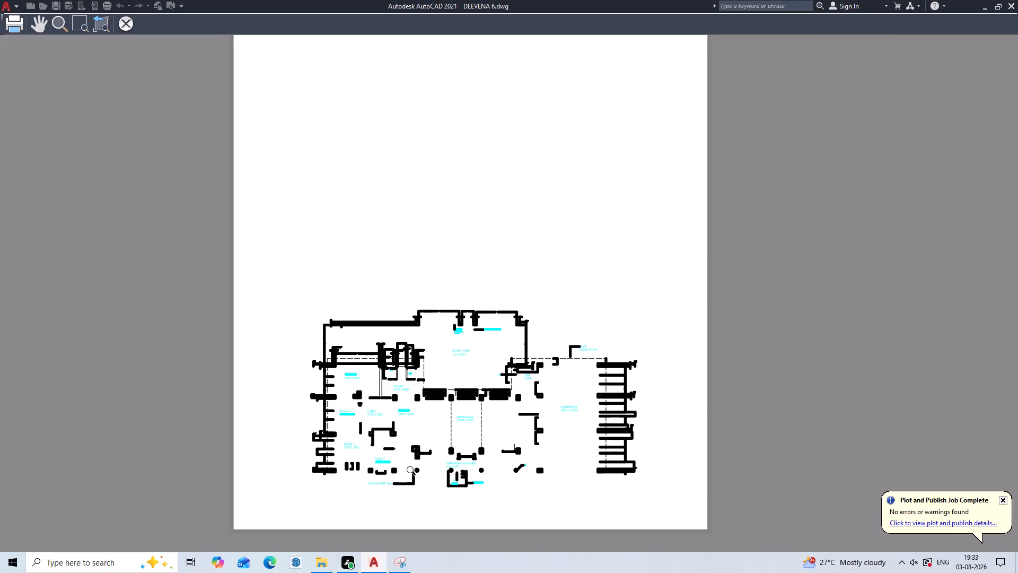
key("Escape")
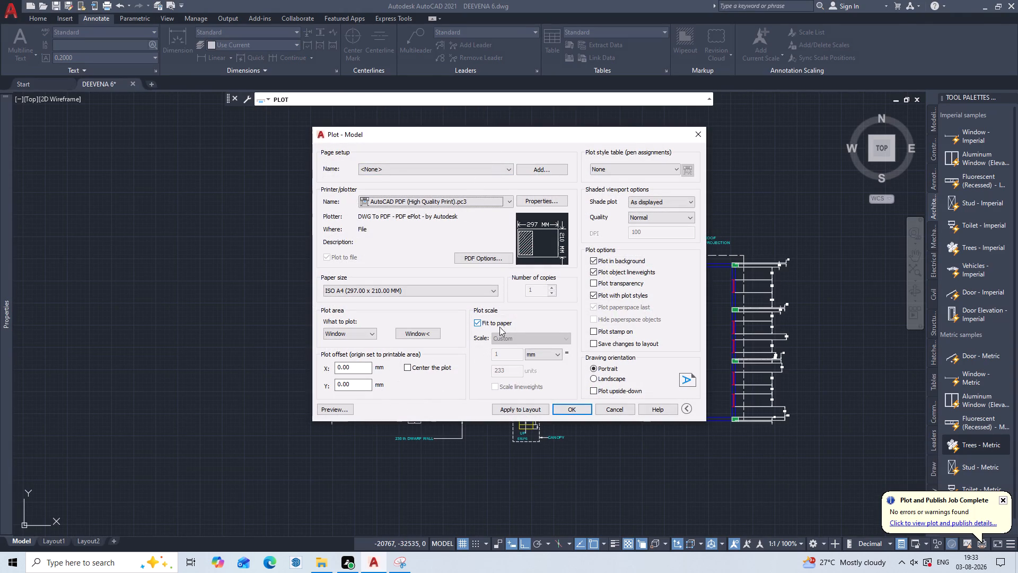
Center the plot on the paper and check its placement in the plot preview.
left_click(405, 366)
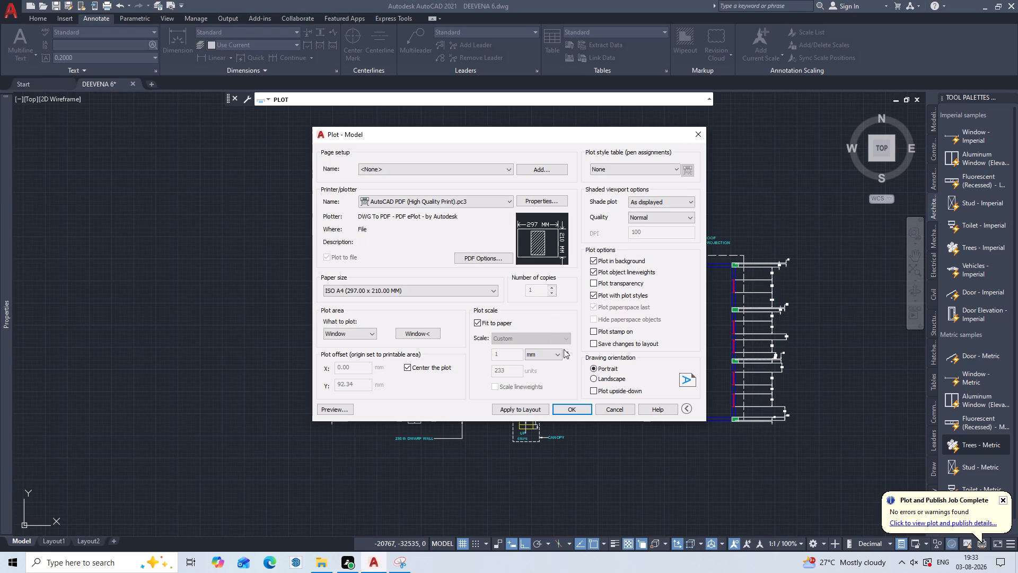
left_click(330, 407)
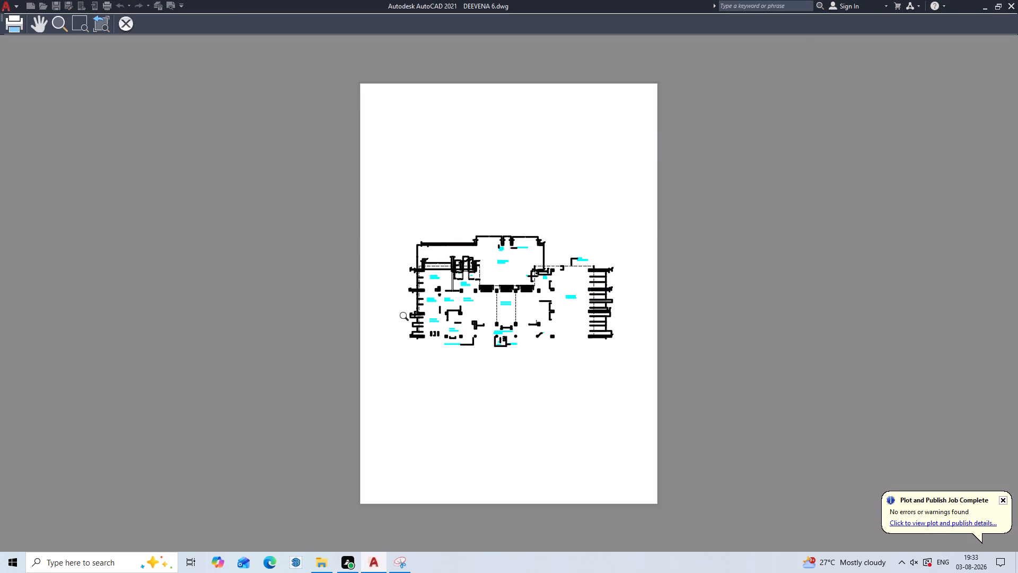
scroll(408, 318, "up", 3)
scroll(415, 310, "down", 4)
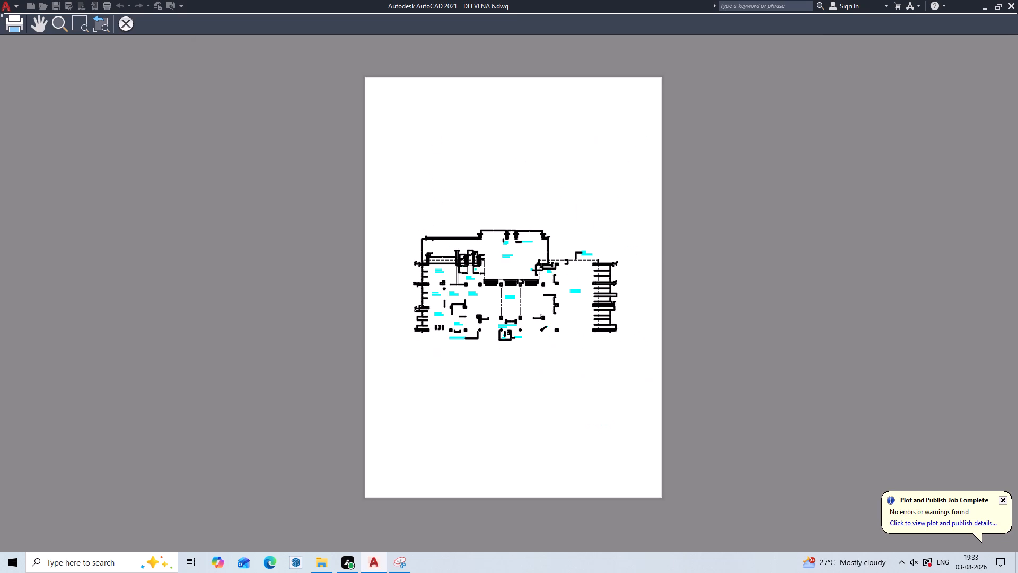
key("Escape")
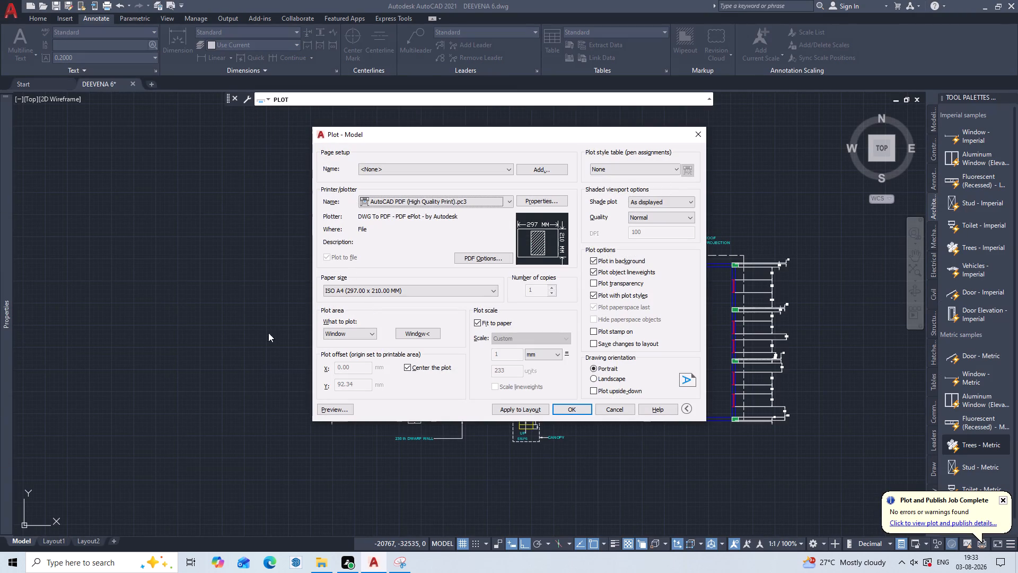
Set the plot's paper size to ARCH full bleed B (18.00 x 12.00 Inches).
left_click(409, 286)
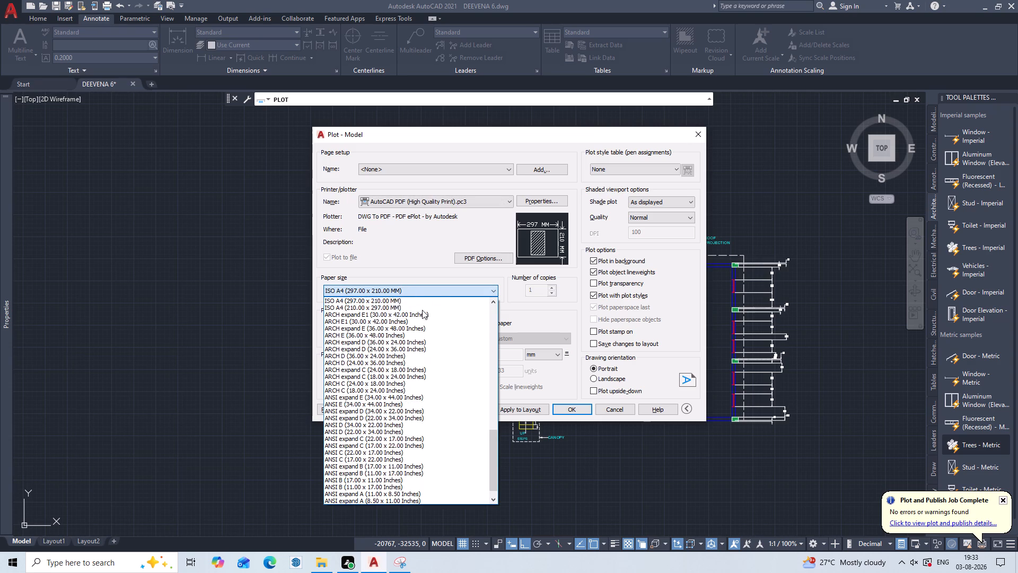
scroll(436, 291, "up", 8)
scroll(186, 552, "up", 4)
scroll(232, 424, "up", 3)
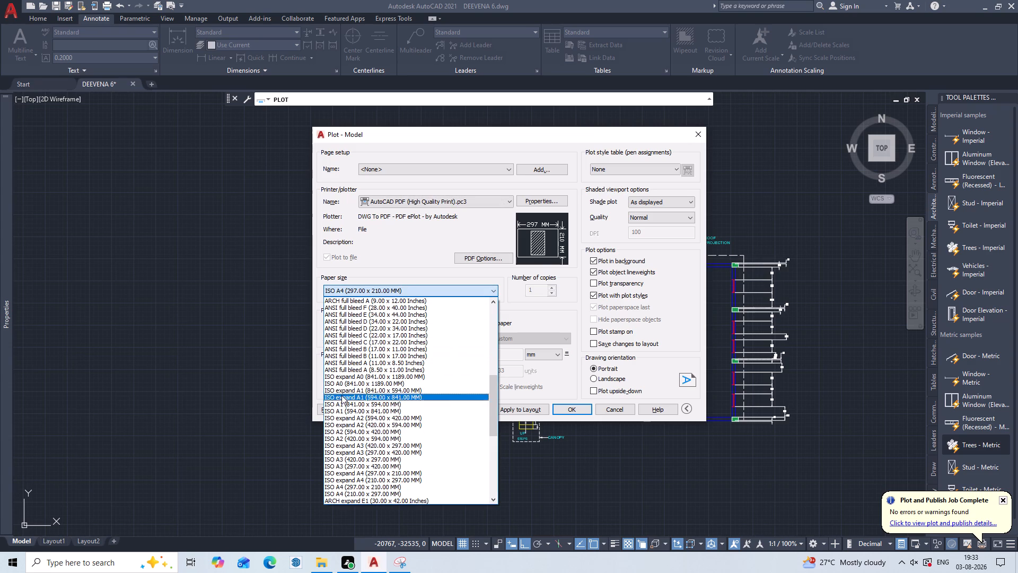
scroll(454, 441, "down", 3)
scroll(415, 343, "up", 5)
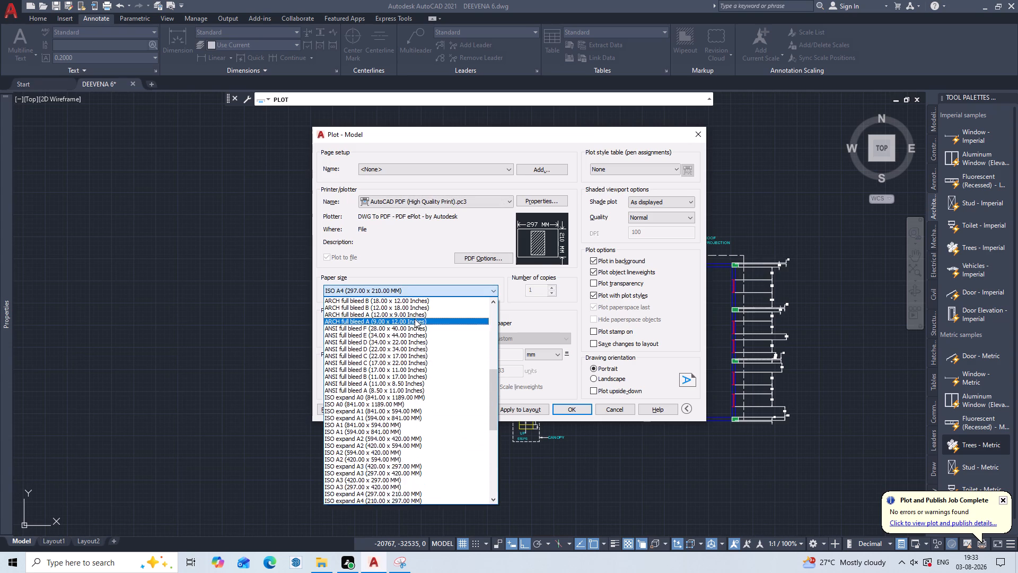
scroll(415, 319, "up", 20)
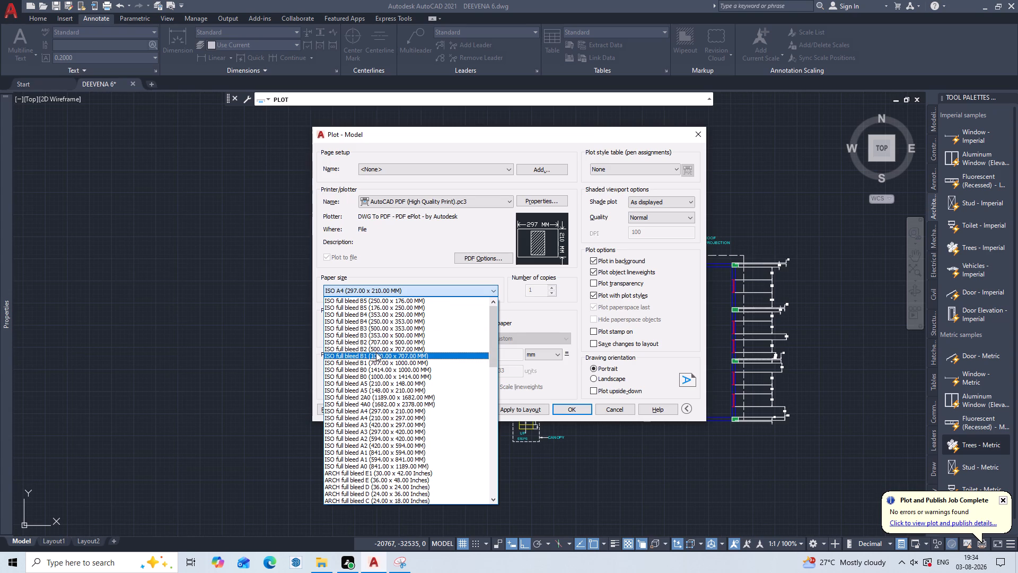
scroll(376, 351, "down", 20)
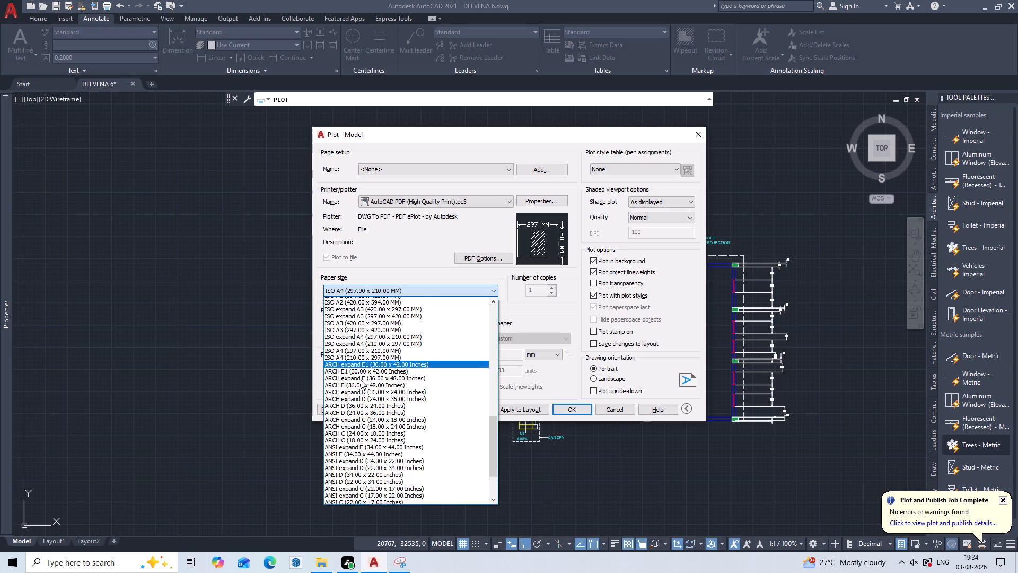
scroll(365, 372, "up", 2)
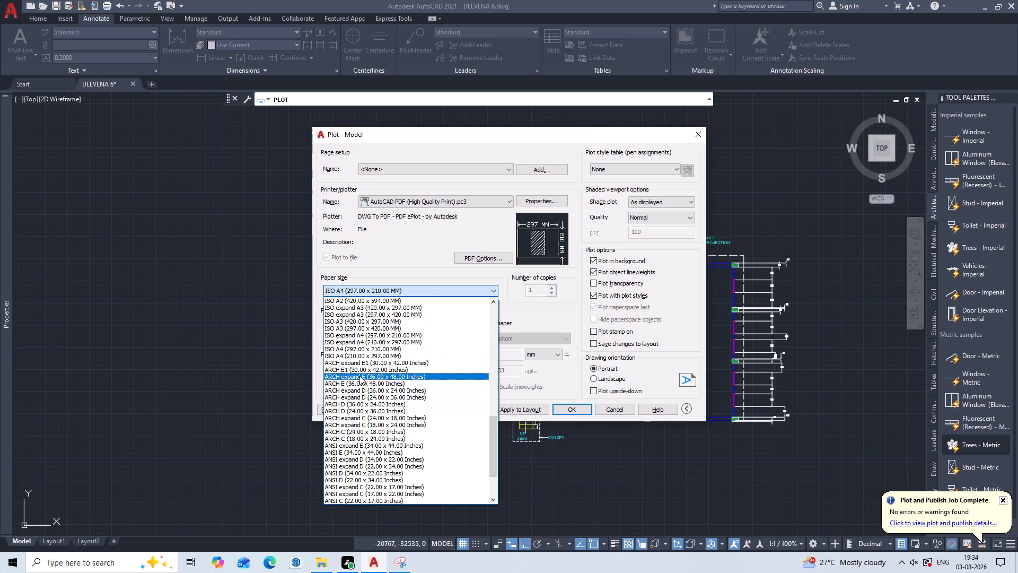
scroll(408, 300, "up", 12)
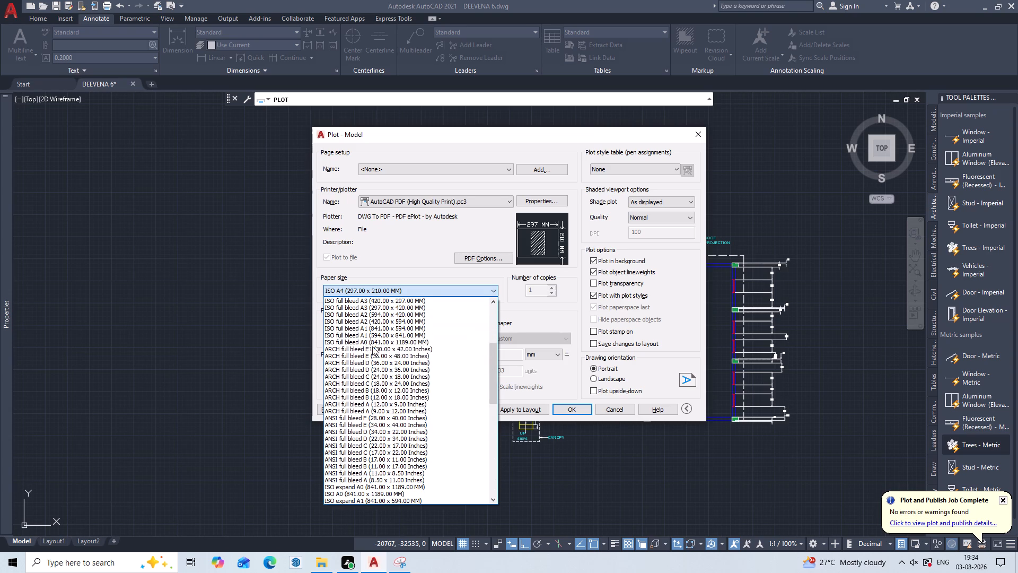
left_click(360, 393)
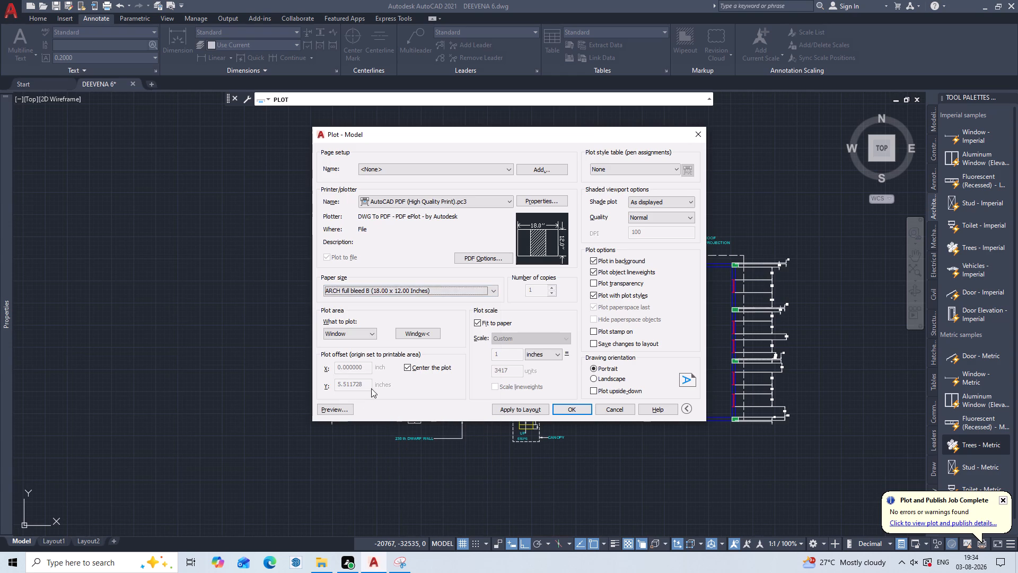
Plot the drawing to the Desktop as the PDF DEEVENA 6-Model, overwriting the existing file.
left_click(571, 412)
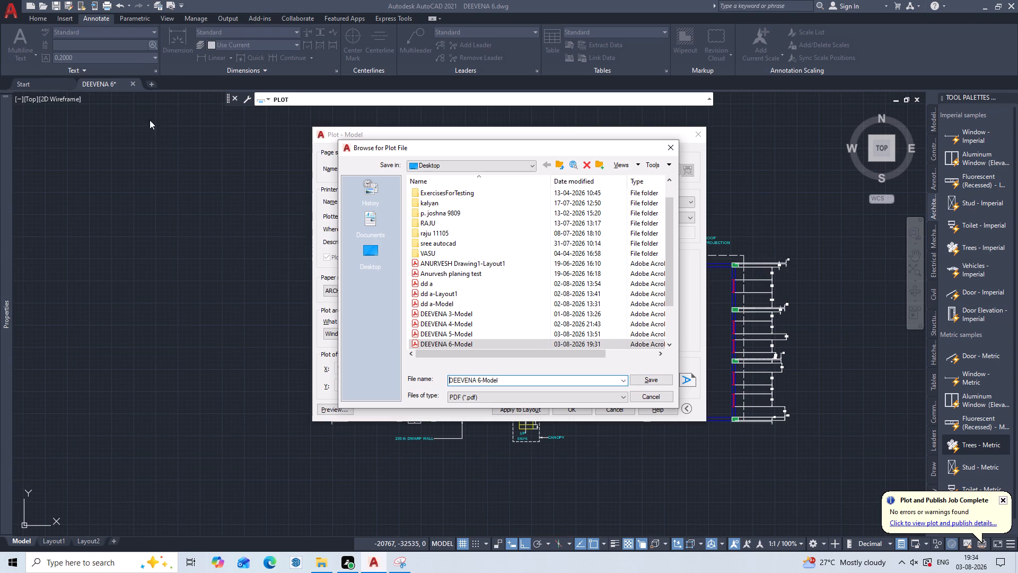
left_click(381, 245)
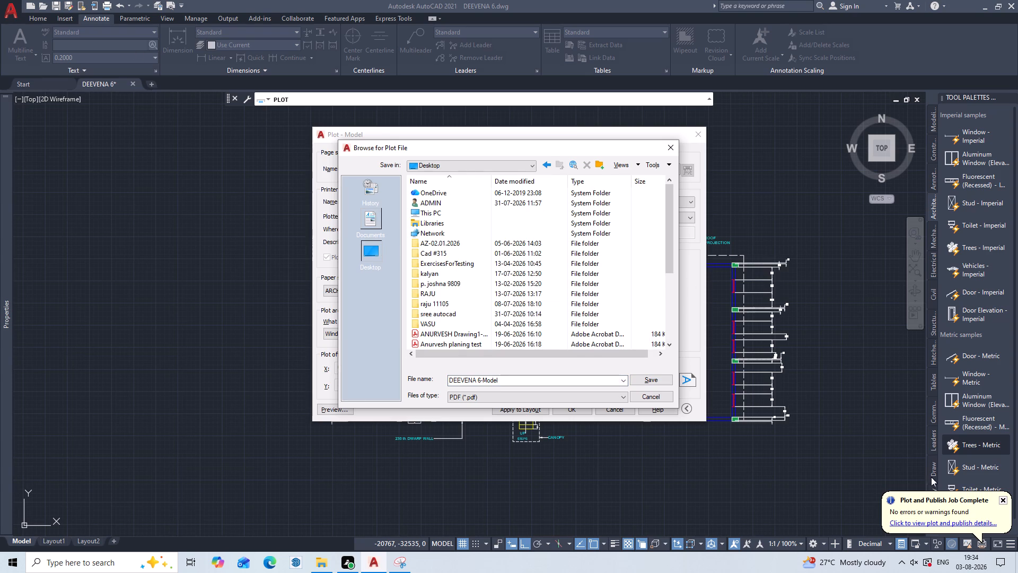
left_click(665, 385)
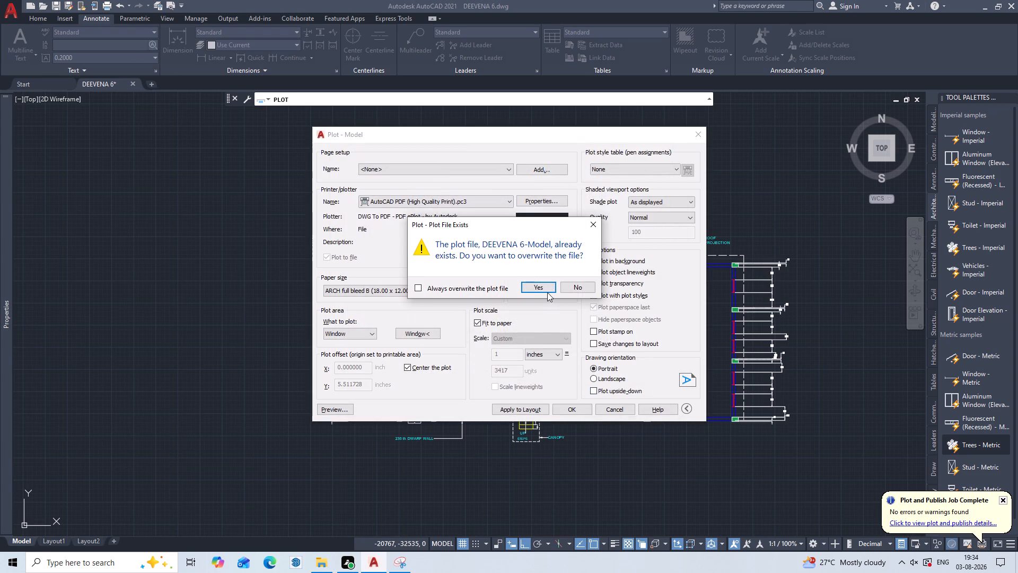
left_click(538, 284)
left_click(573, 297)
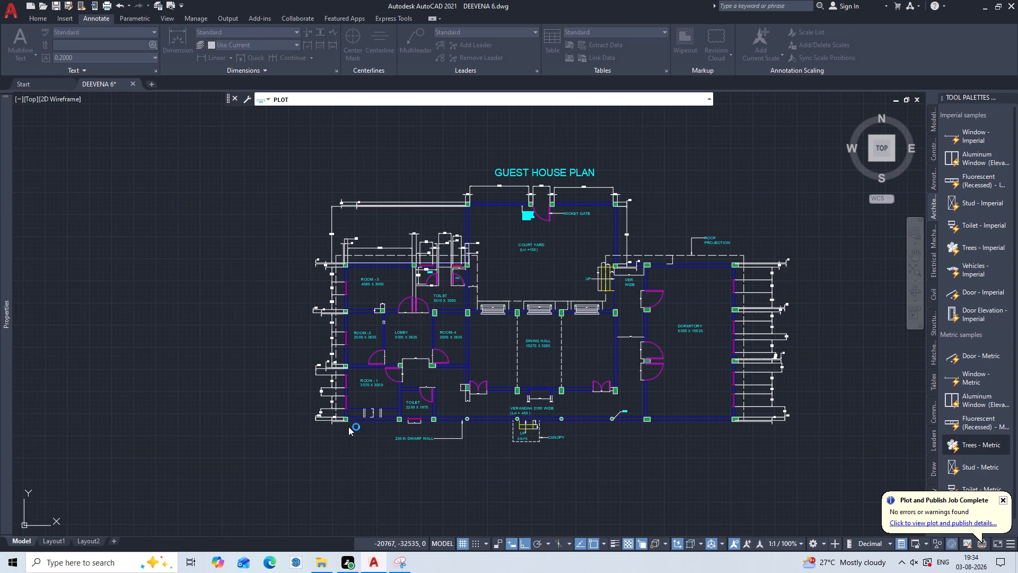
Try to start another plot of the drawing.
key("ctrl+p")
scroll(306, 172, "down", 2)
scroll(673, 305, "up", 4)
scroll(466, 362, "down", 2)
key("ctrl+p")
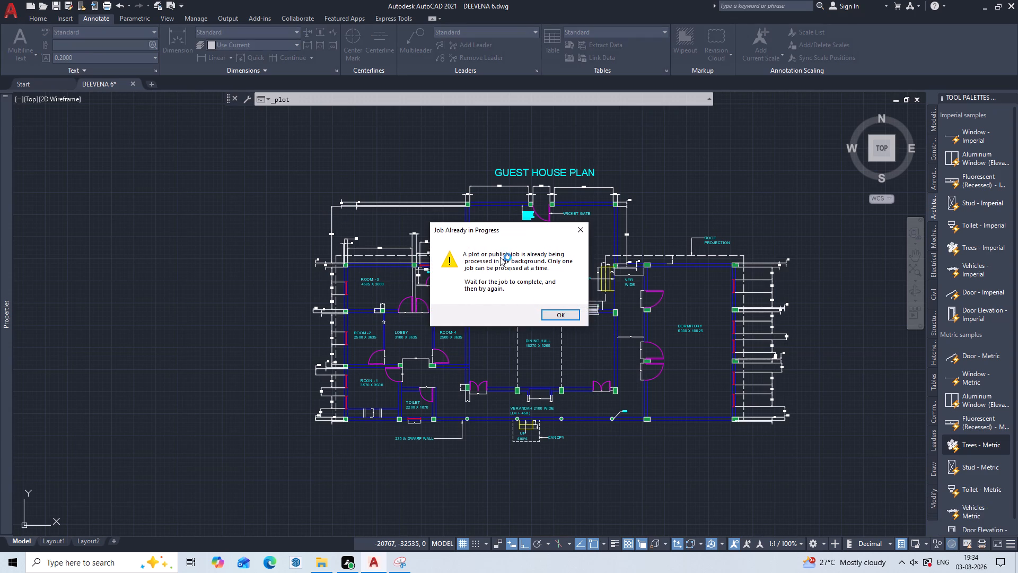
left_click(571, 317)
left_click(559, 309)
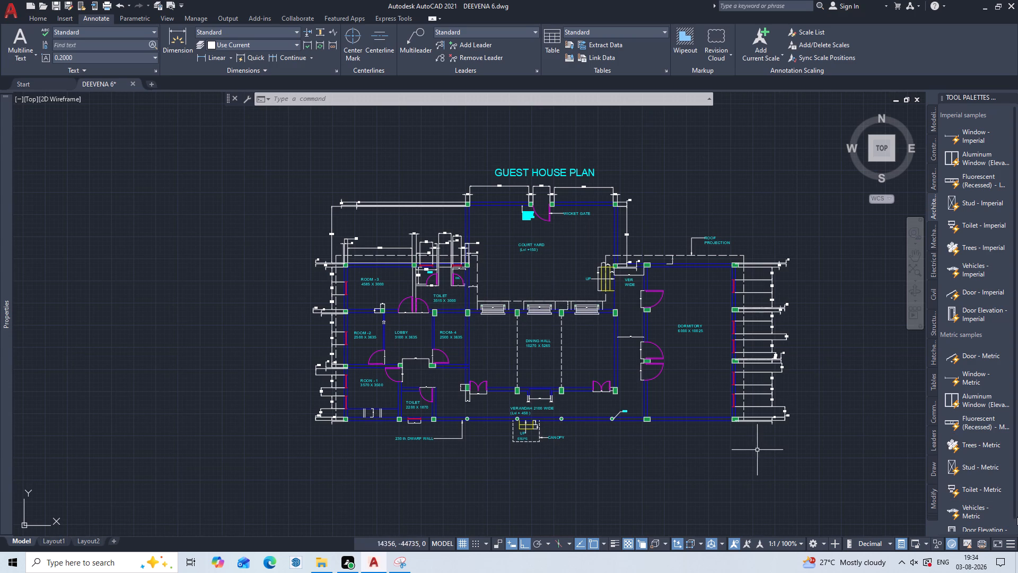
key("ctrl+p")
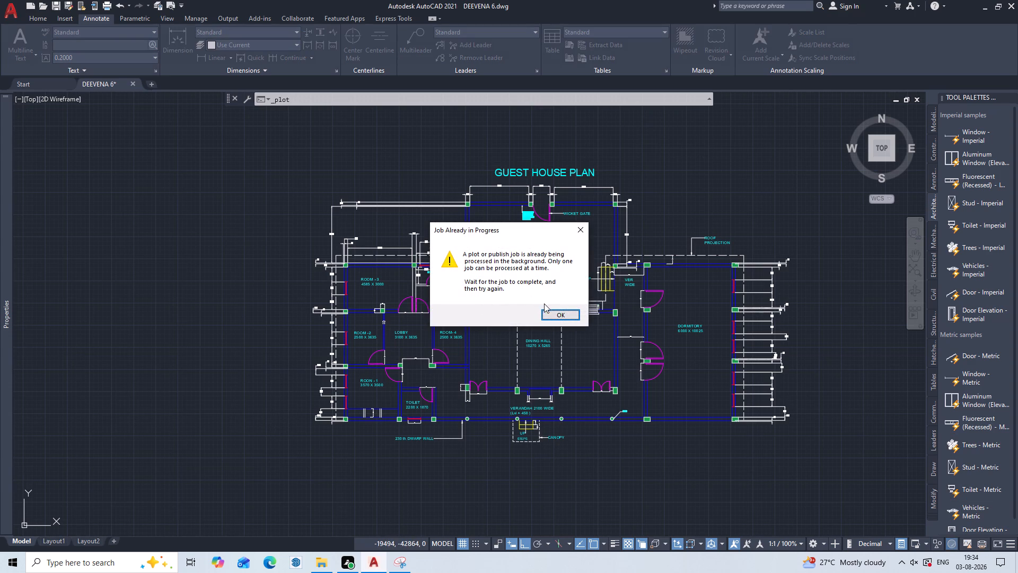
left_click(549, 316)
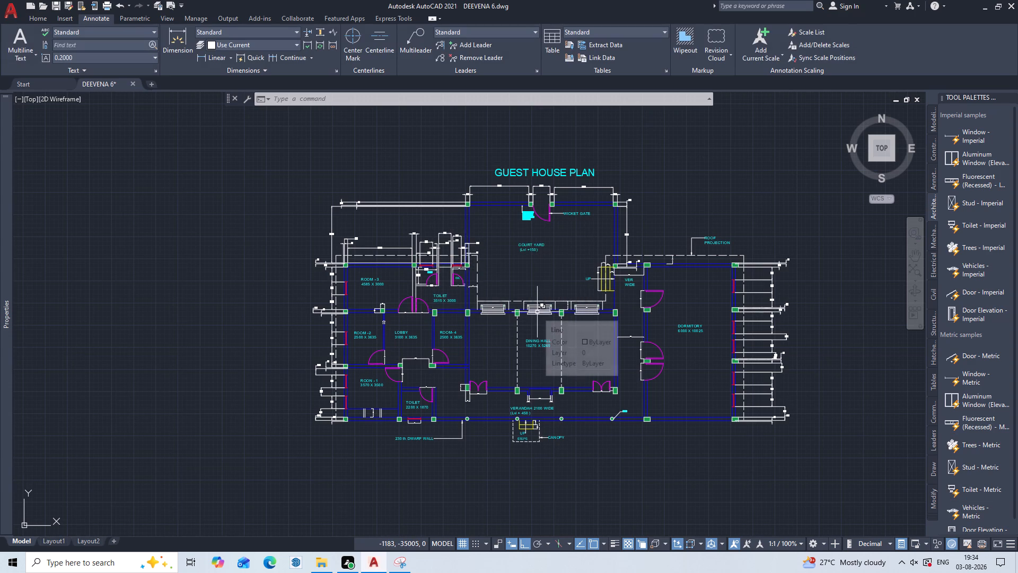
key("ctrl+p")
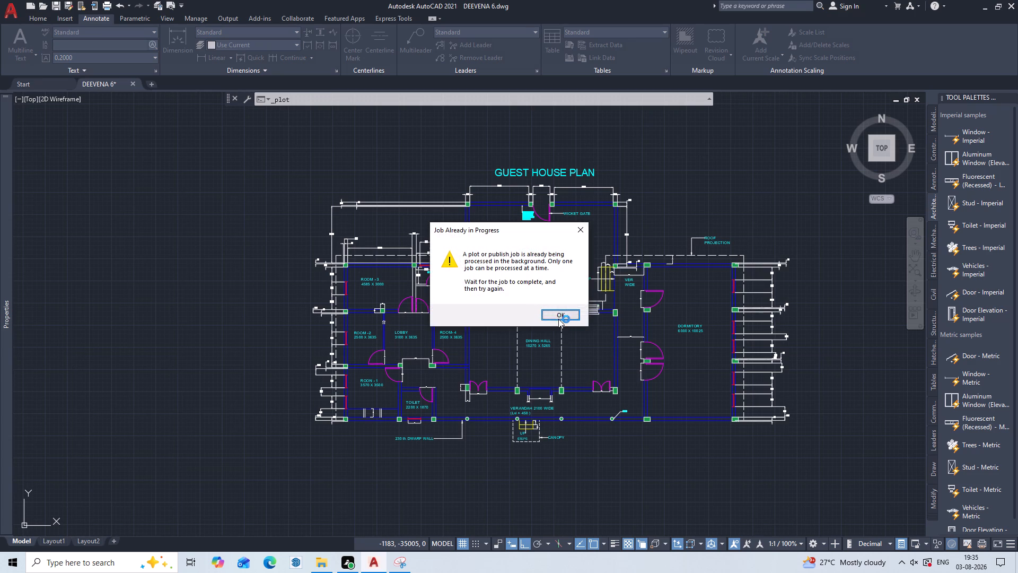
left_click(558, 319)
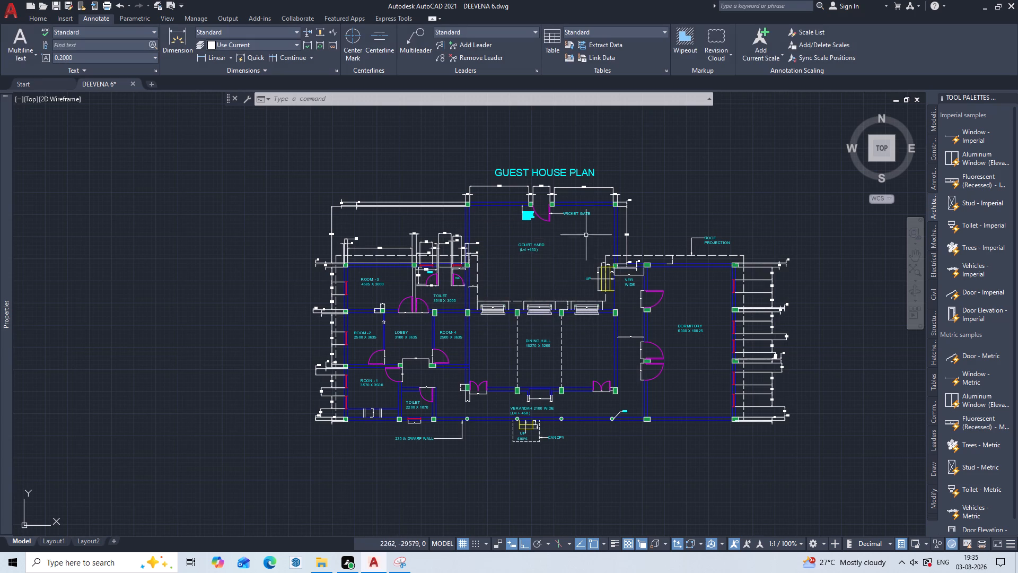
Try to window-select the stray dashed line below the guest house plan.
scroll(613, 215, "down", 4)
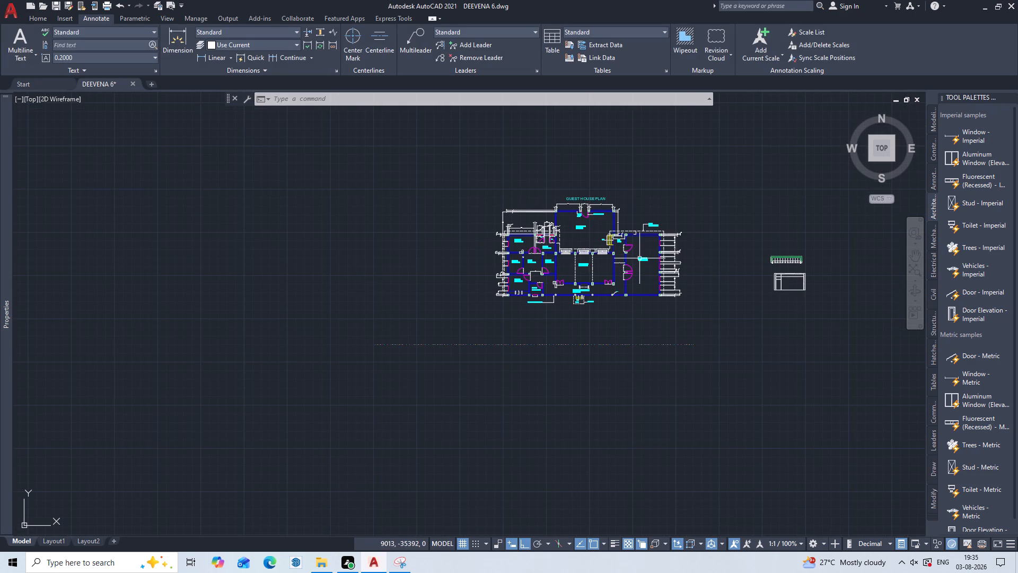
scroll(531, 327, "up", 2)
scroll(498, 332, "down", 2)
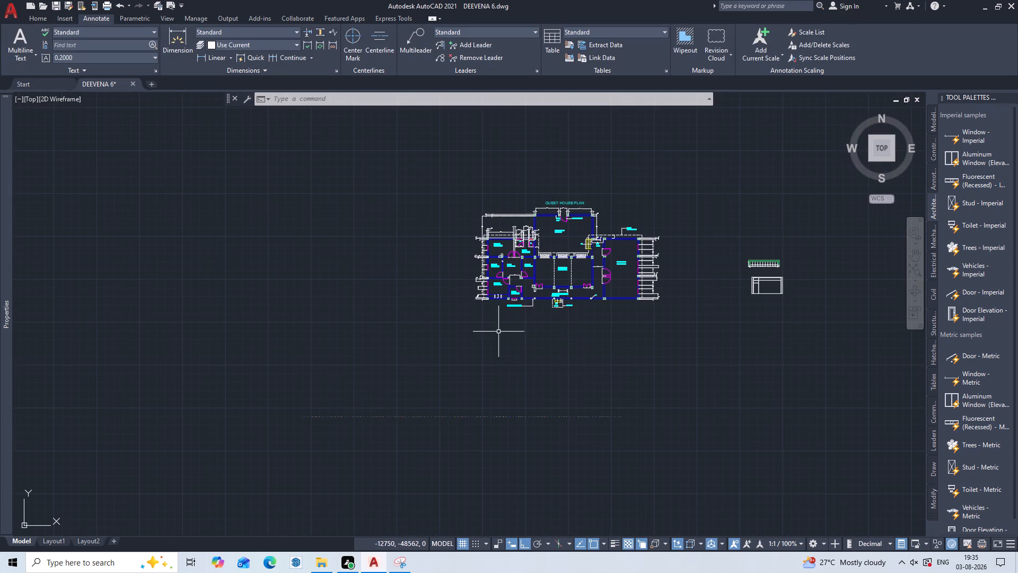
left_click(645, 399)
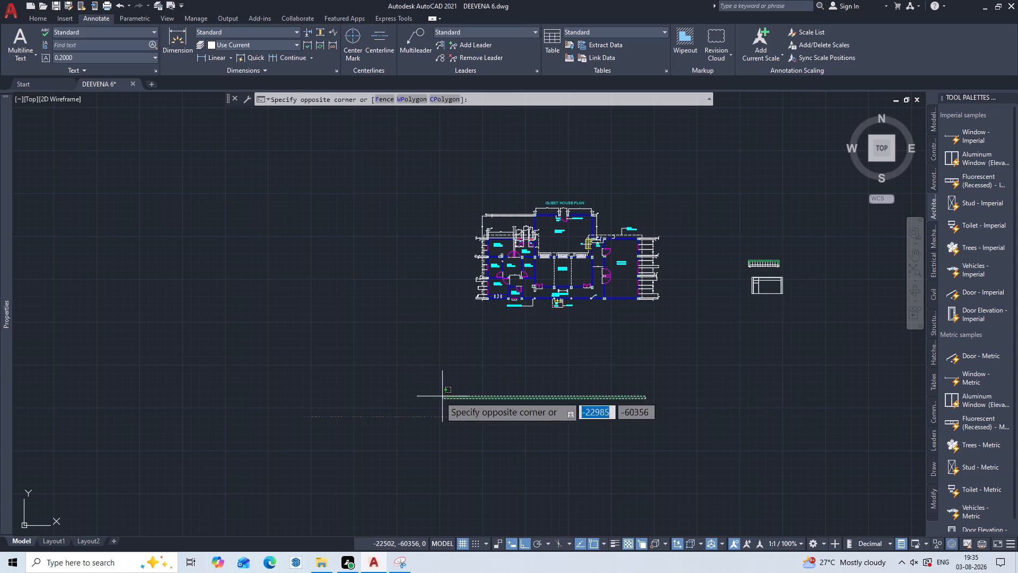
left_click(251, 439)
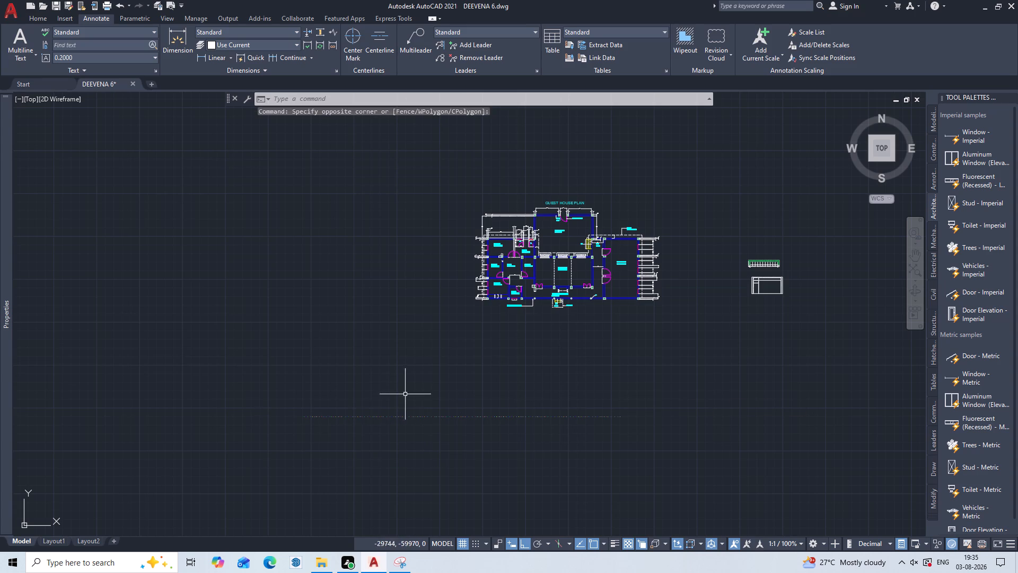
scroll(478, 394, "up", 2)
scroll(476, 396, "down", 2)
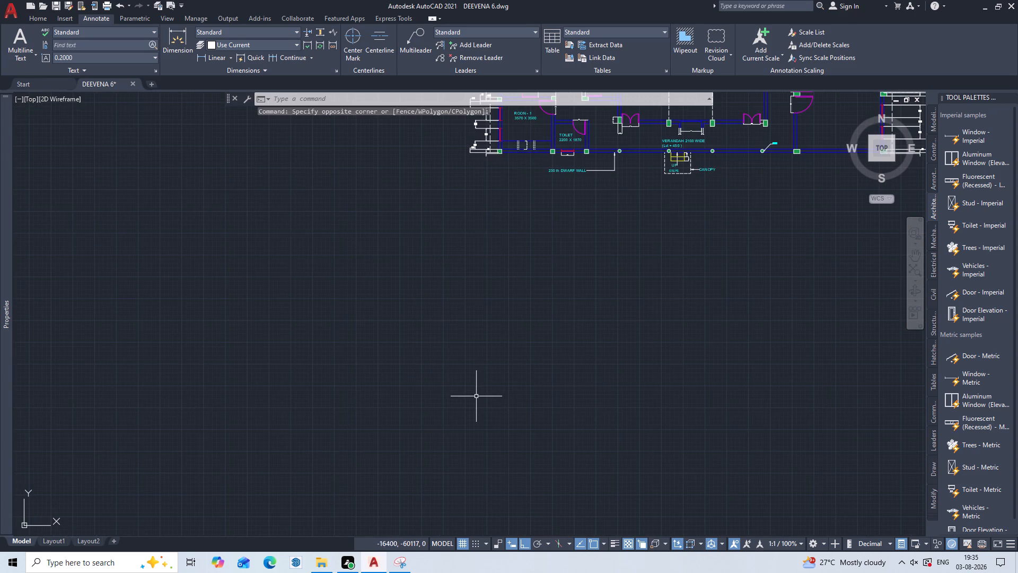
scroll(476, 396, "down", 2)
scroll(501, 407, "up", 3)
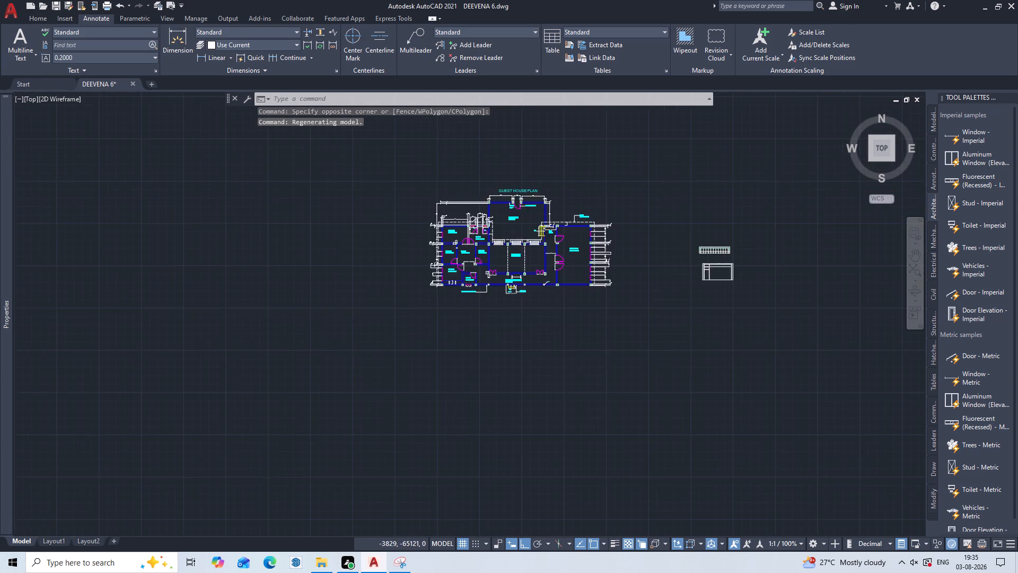
Examine the guest house plan from the rooms and courtyard to the roof projection and dormitory dimensions.
middle_click_drag(502, 407, 380, 563)
scroll(411, 441, "up", 1)
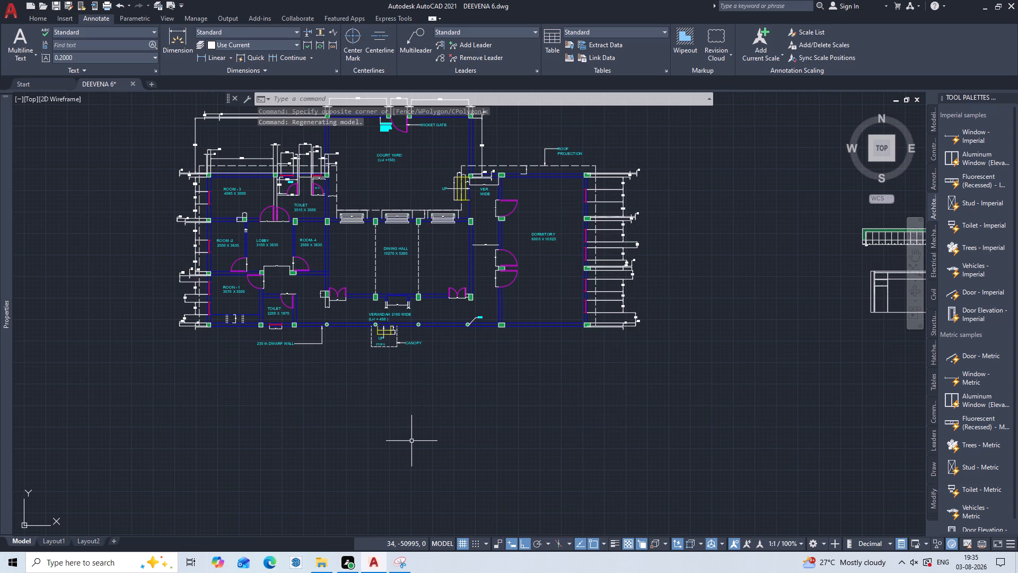
middle_click_drag(413, 443, 451, 506)
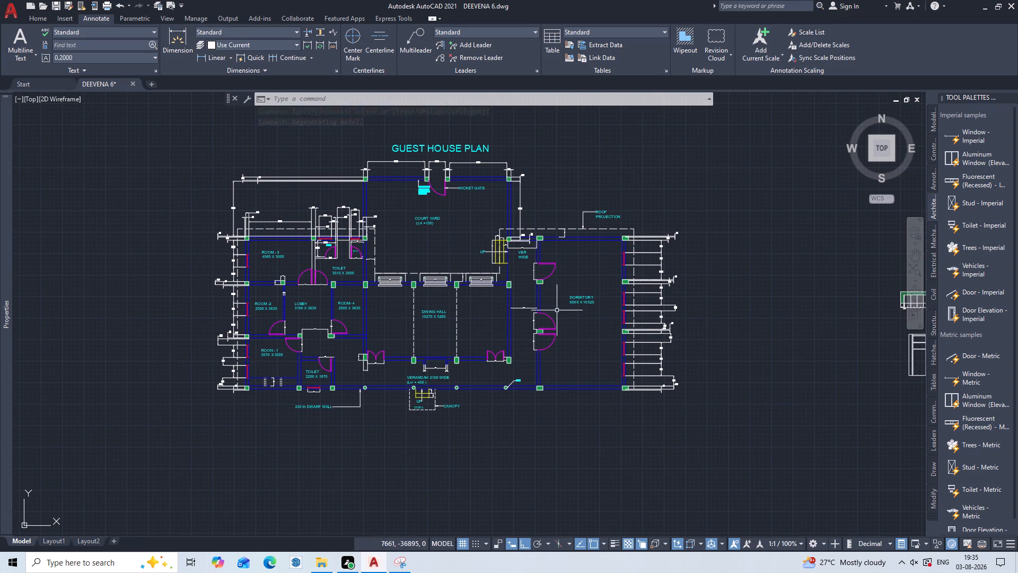
scroll(567, 308, "up", 1)
middle_click_drag(558, 310, 714, 390)
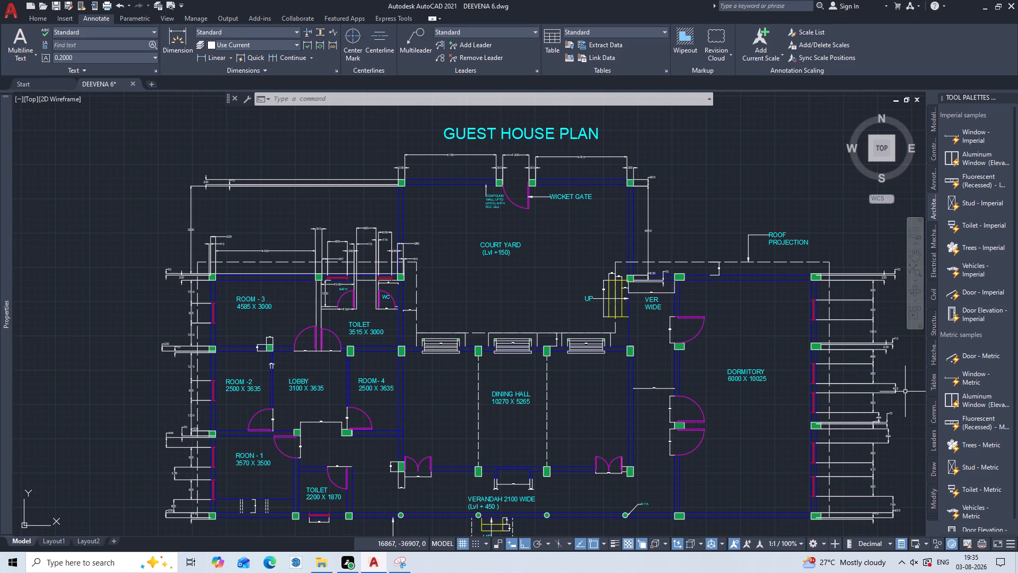
scroll(901, 390, "down", 1)
middle_click_drag(901, 390, 796, 329)
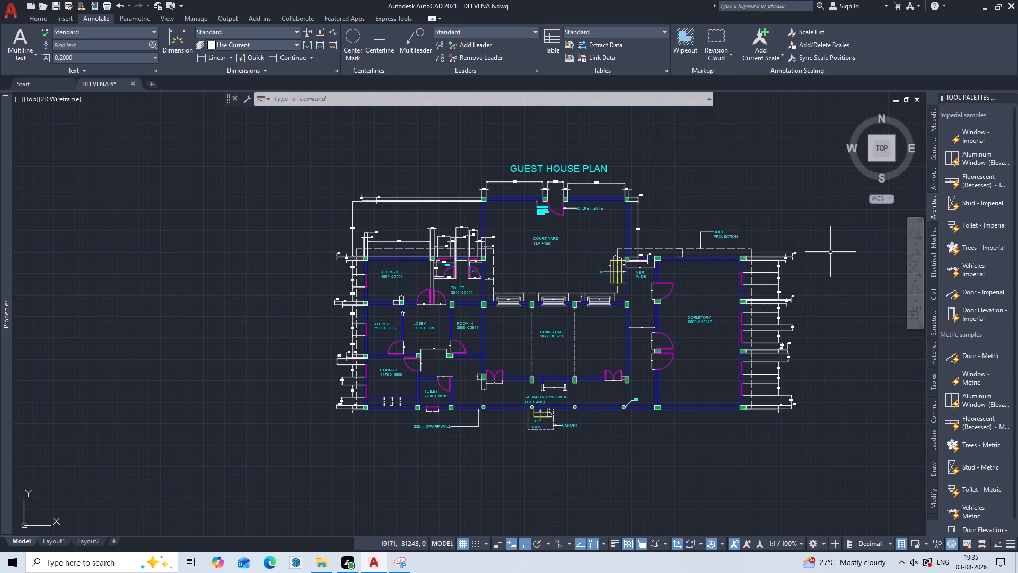
scroll(820, 253, "up", 2)
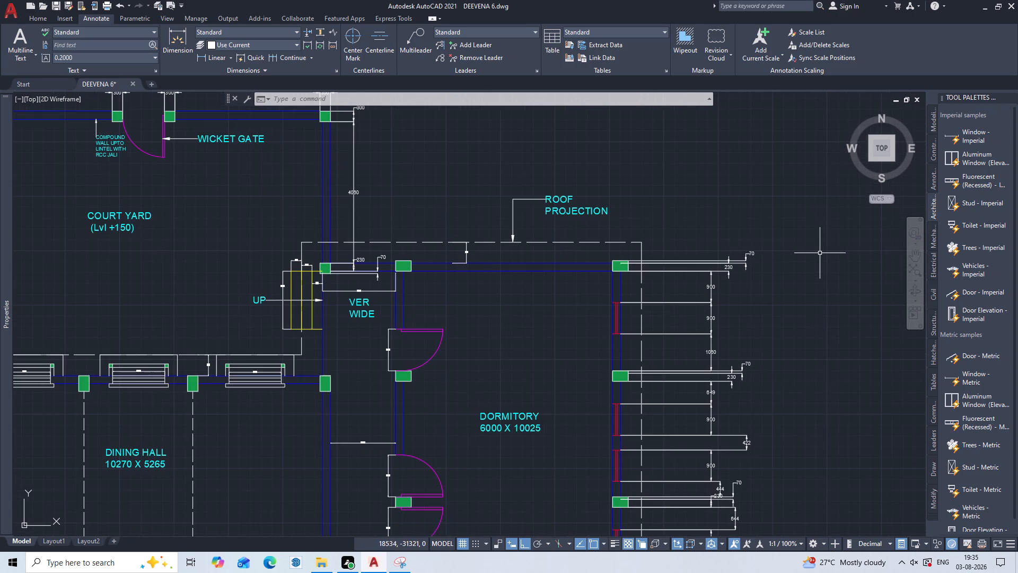
scroll(800, 480, "down", 1)
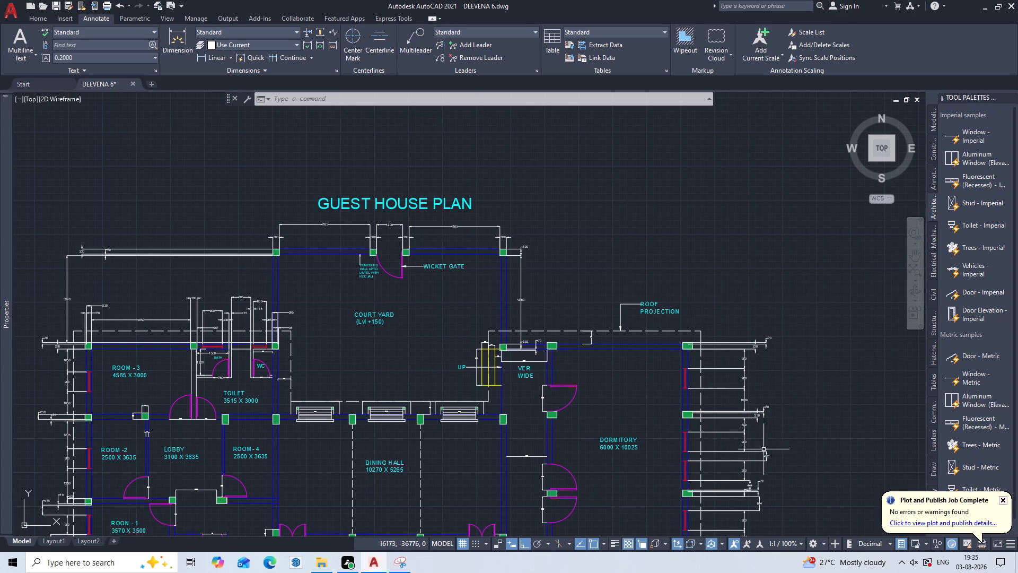
middle_click_drag(778, 407, 846, 249)
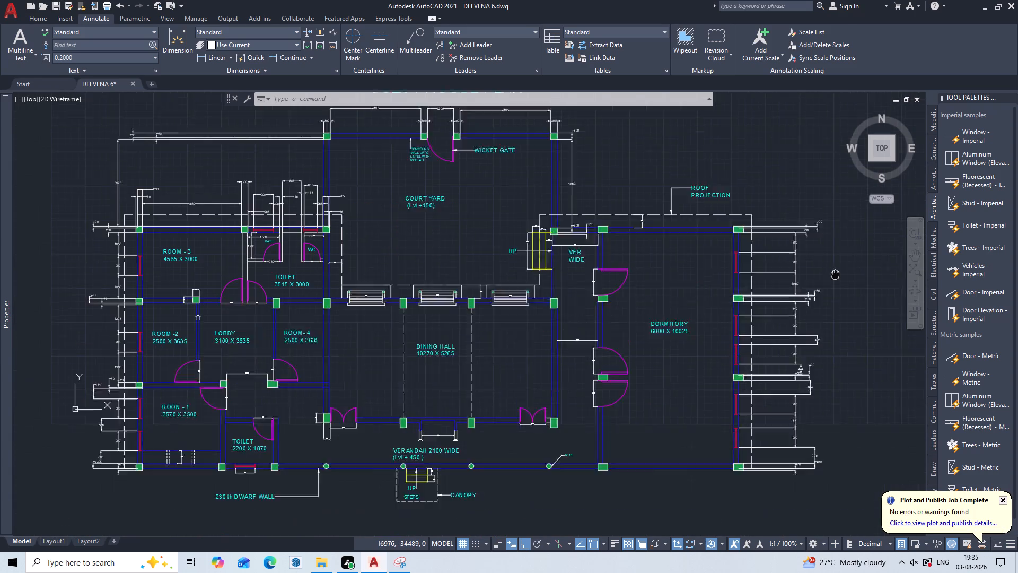
middle_click_drag(846, 249, 869, 203)
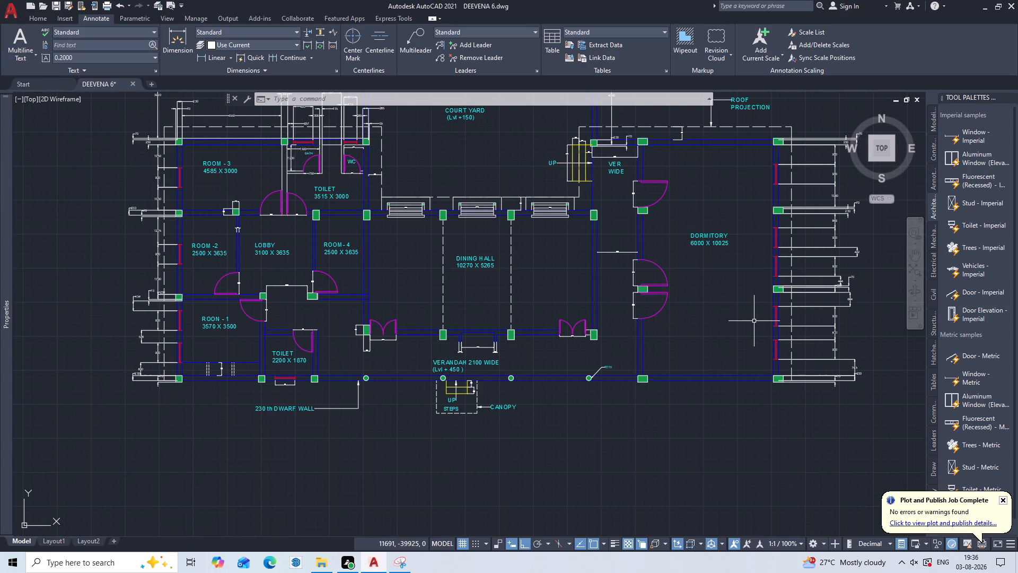
Close the Properties palette.
scroll(893, 204, "up", 5)
middle_click_drag(0, 572, 1017, 14)
scroll(52, 346, "down", 3)
scroll(178, 340, "down", 2)
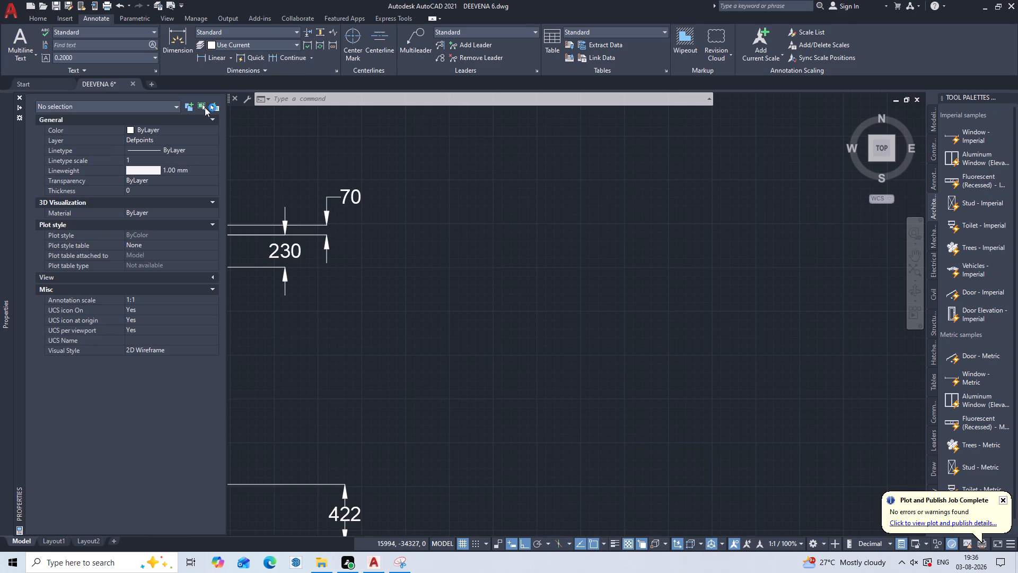
left_click(16, 94)
Examine the dormitory's window and column dimensions, the separate details beside the plan, and the overall layout.
scroll(500, 272, "down", 4)
scroll(722, 212, "down", 1)
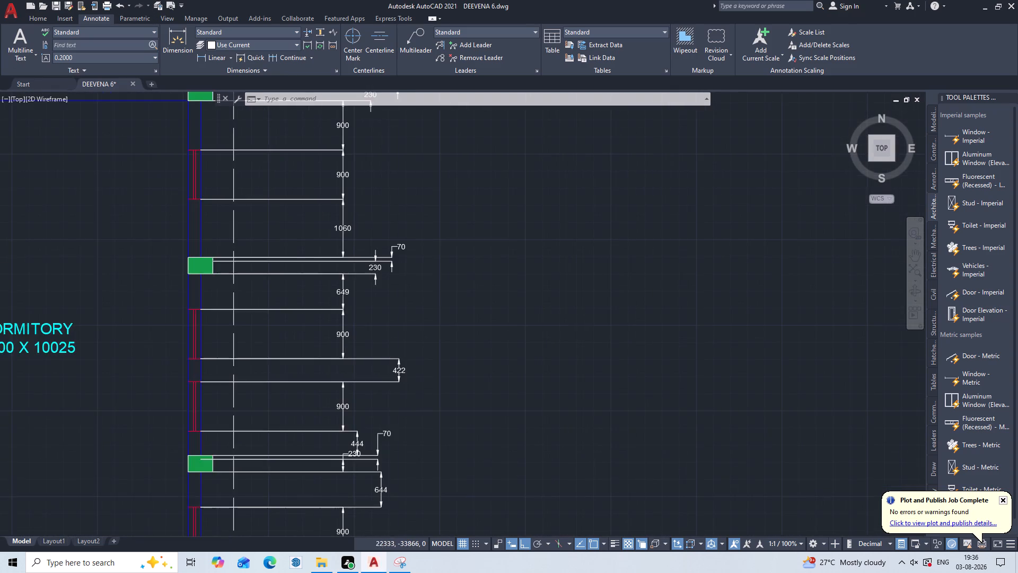
scroll(722, 212, "down", 1)
middle_click_drag(278, 249, 936, 246)
middle_click_drag(822, 304, 0, 437)
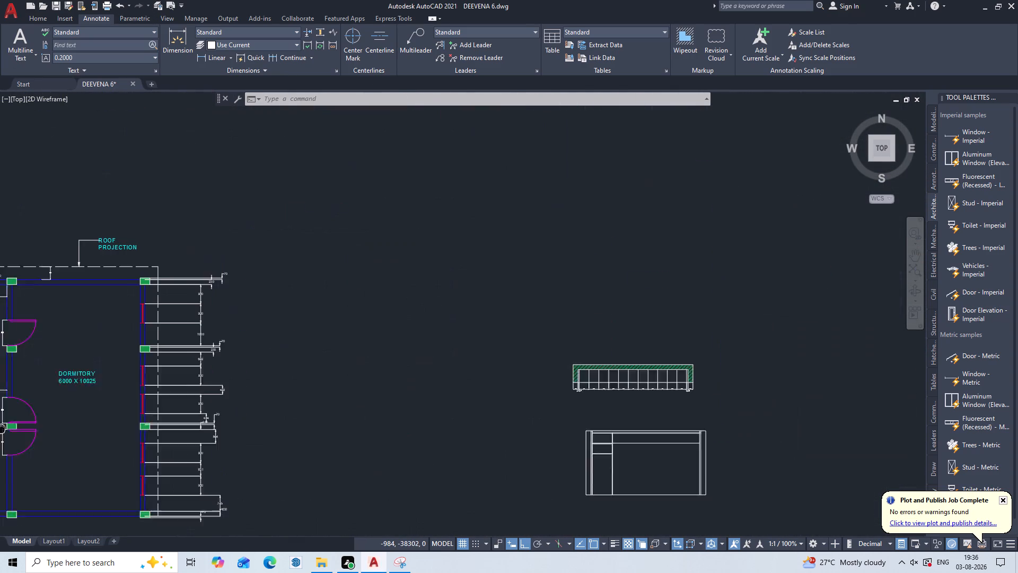
middle_click_drag(0, 437, 0, 444)
middle_click_drag(319, 458, 924, 263)
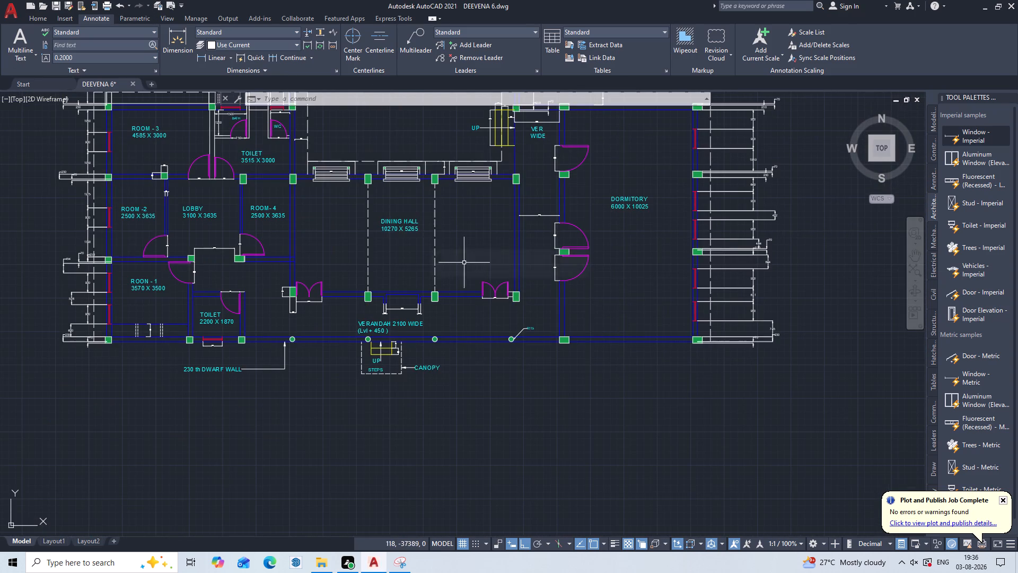
scroll(880, 368, "up", 3)
middle_click_drag(153, 276, 1017, 539)
middle_click_drag(709, 429, 229, 385)
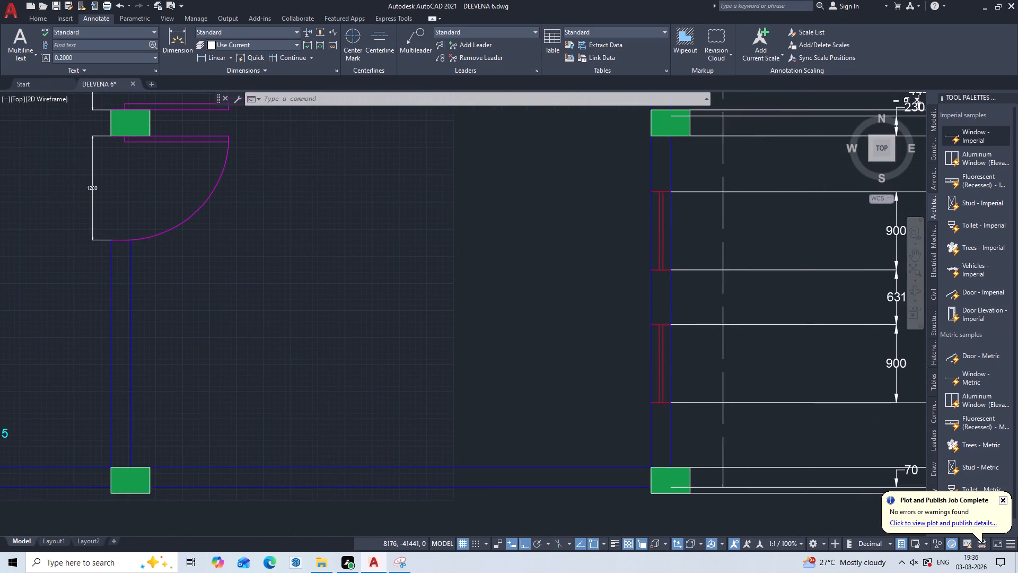
scroll(573, 331, "up", 3)
scroll(814, 387, "down", 3)
scroll(738, 411, "down", 2)
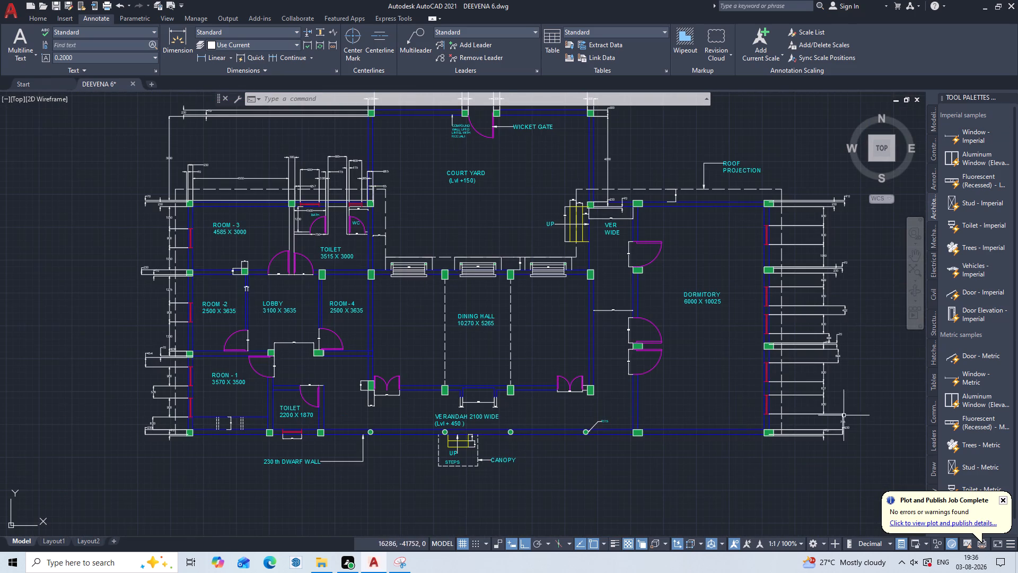
scroll(593, 529, "down", 1)
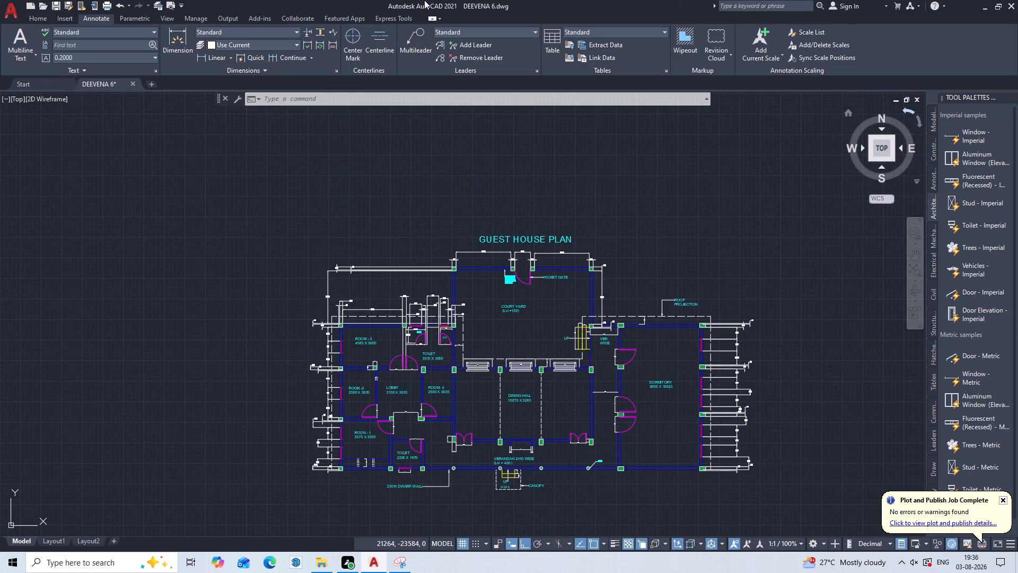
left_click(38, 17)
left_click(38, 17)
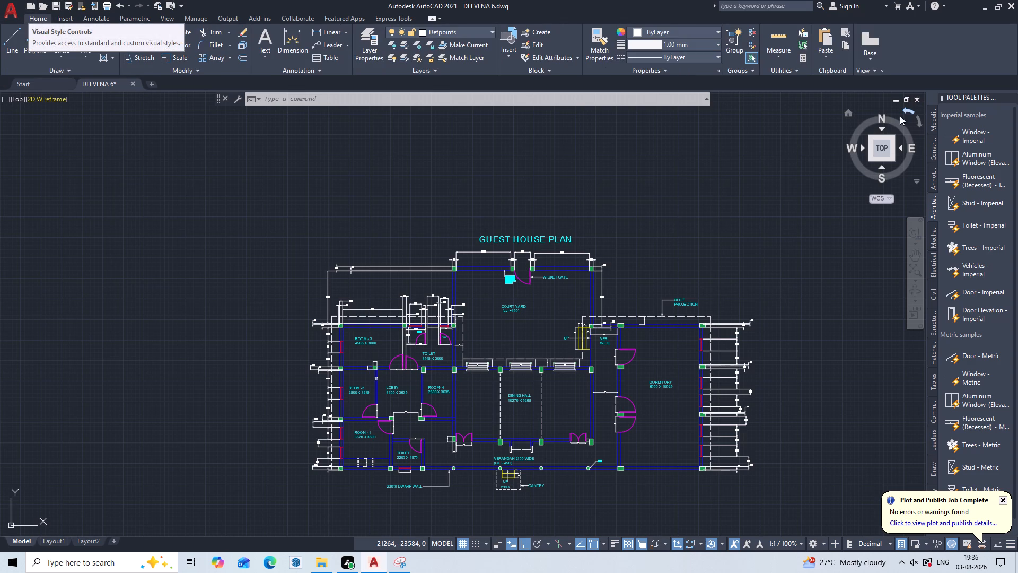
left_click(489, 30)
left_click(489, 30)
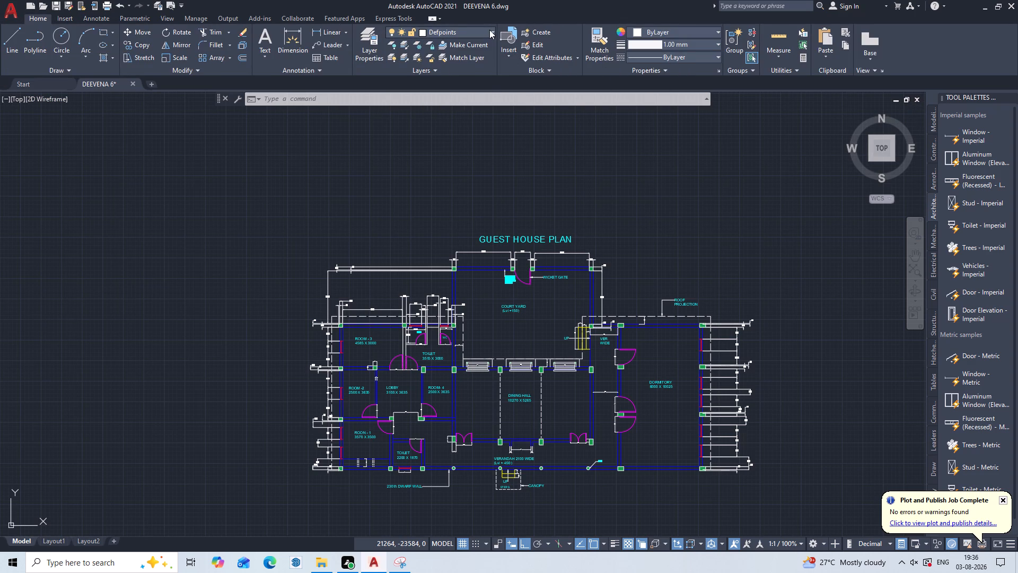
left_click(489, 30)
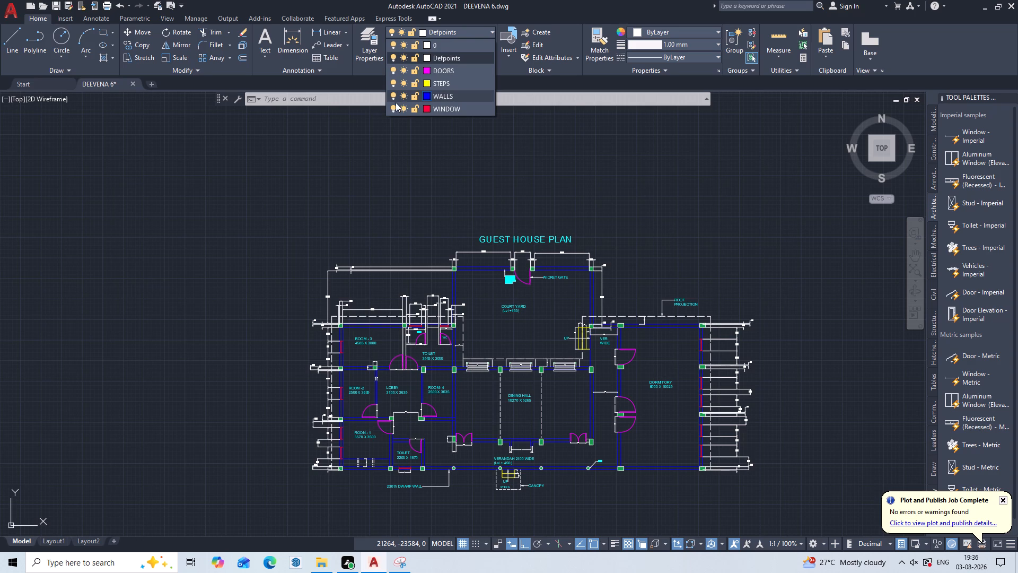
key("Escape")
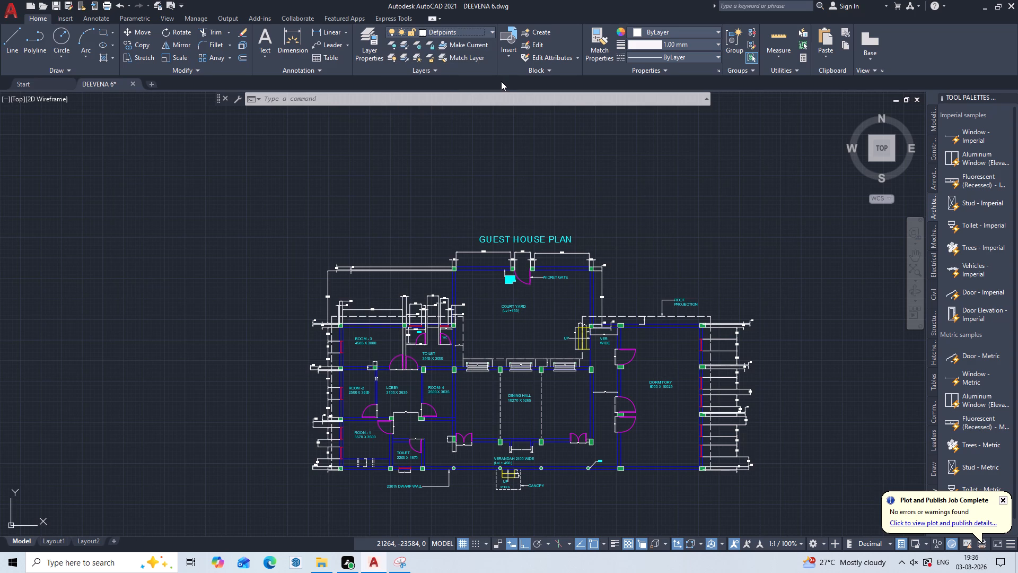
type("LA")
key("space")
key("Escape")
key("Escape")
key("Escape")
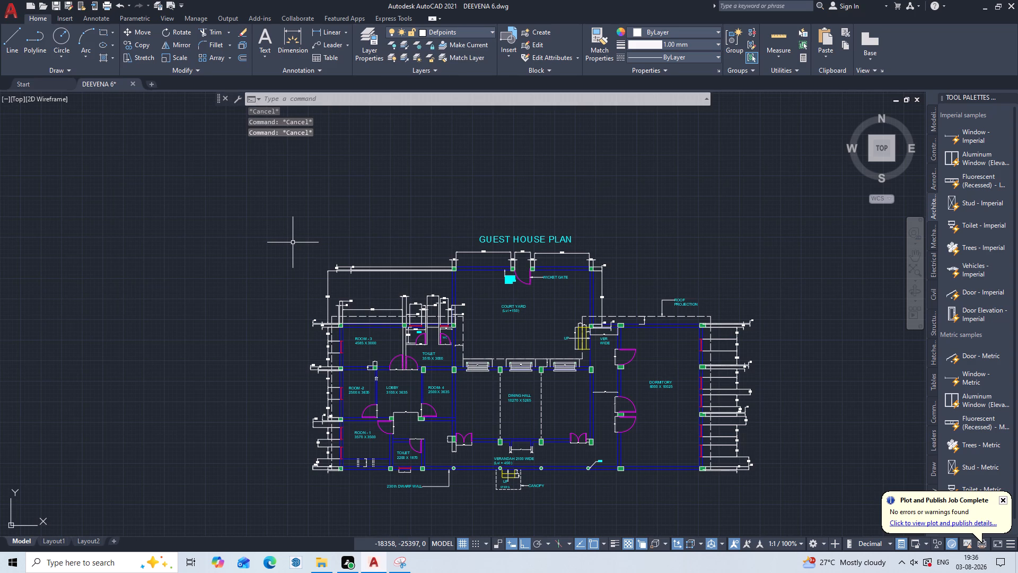
Make the DOORS, STEPS, WALLS and WINDOW layers plottable in the layer properties.
type("LA")
key("space")
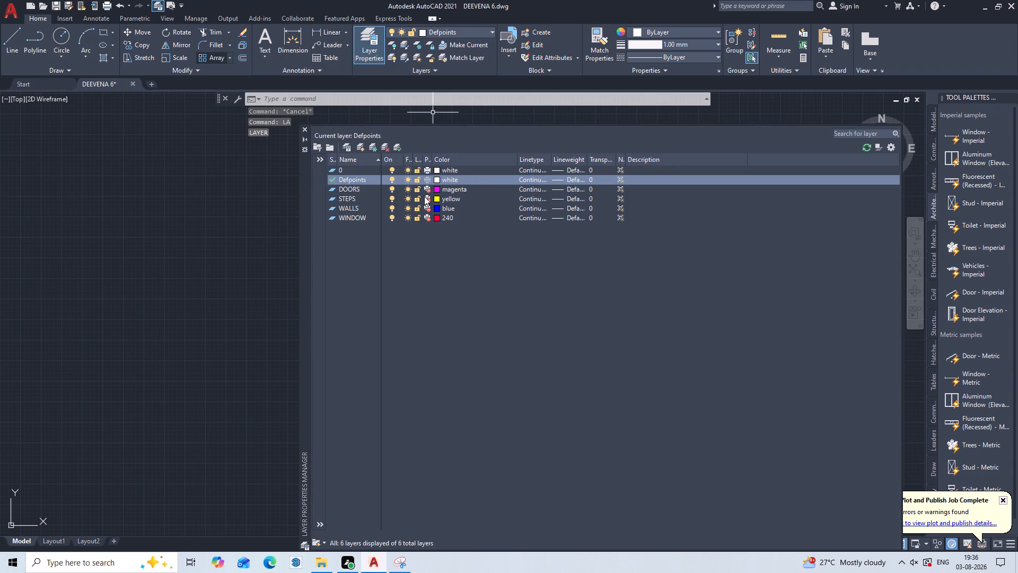
scroll(420, 186, "up", 1)
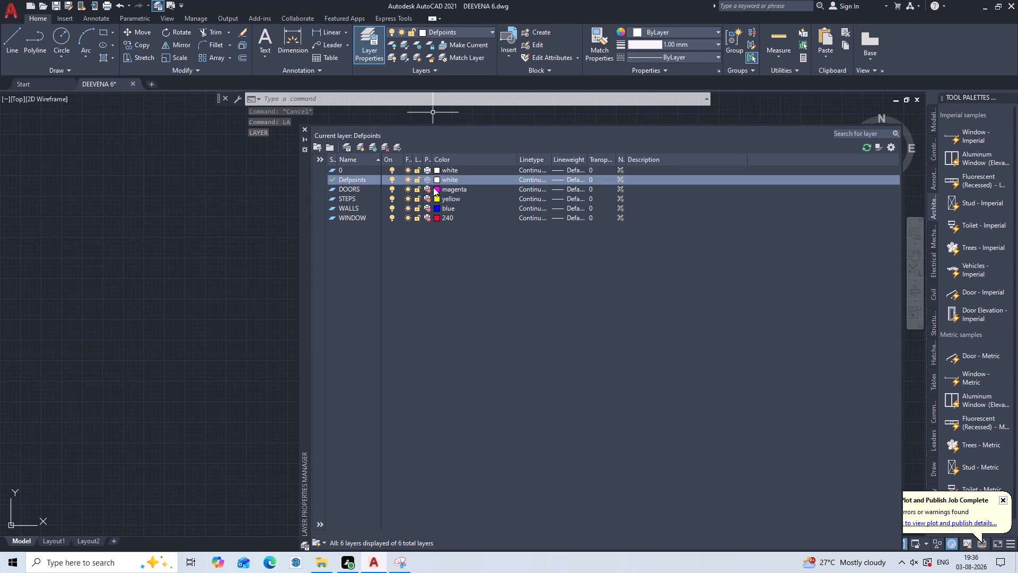
double_click(428, 188)
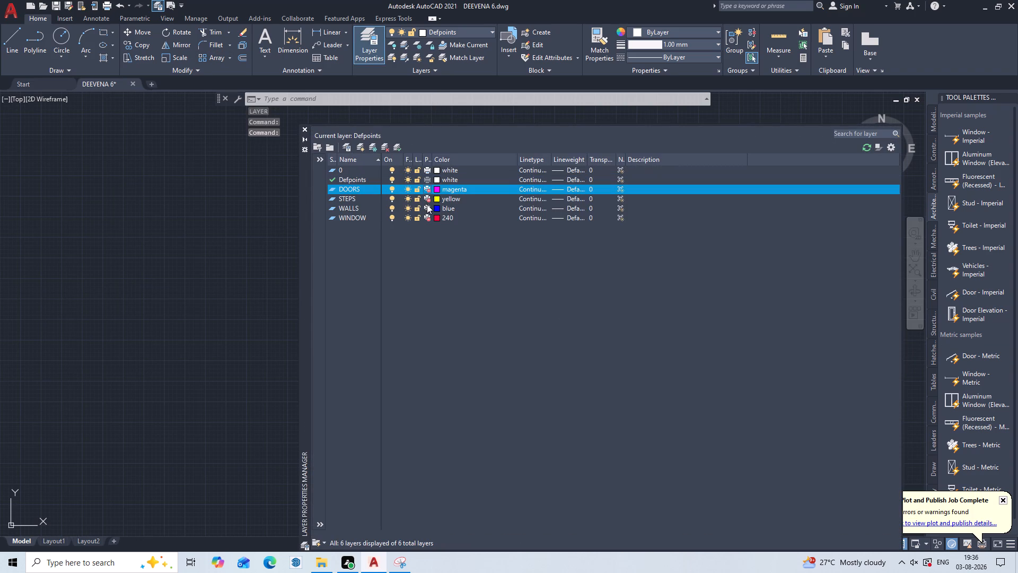
left_click(427, 198)
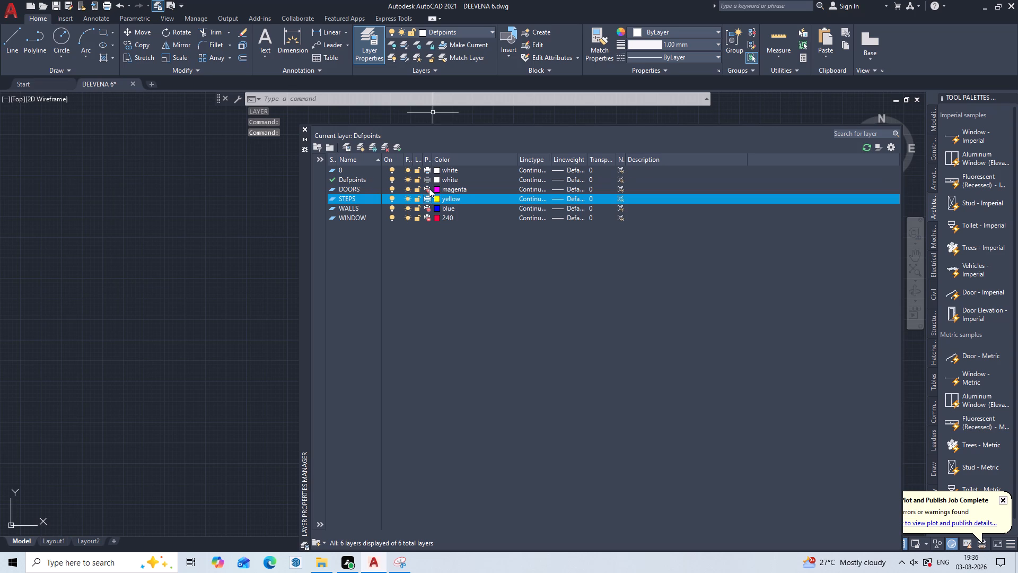
left_click(429, 188)
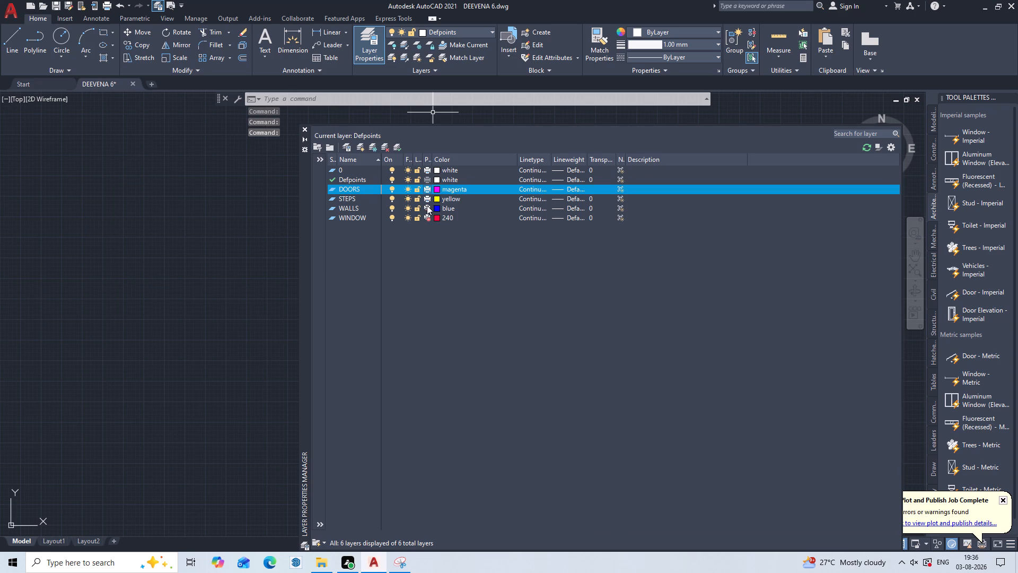
left_click(427, 207)
left_click(426, 219)
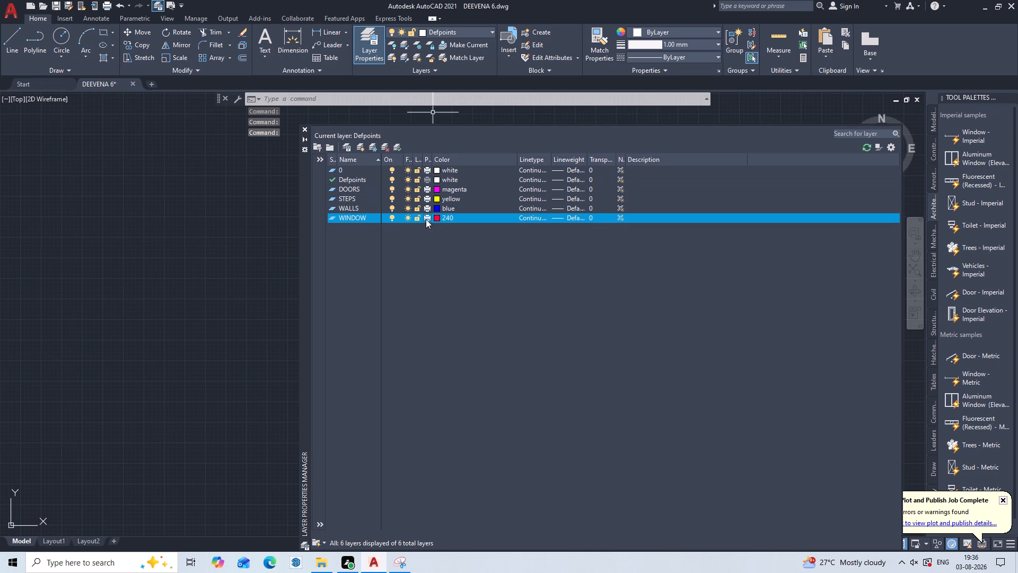
left_click(304, 128)
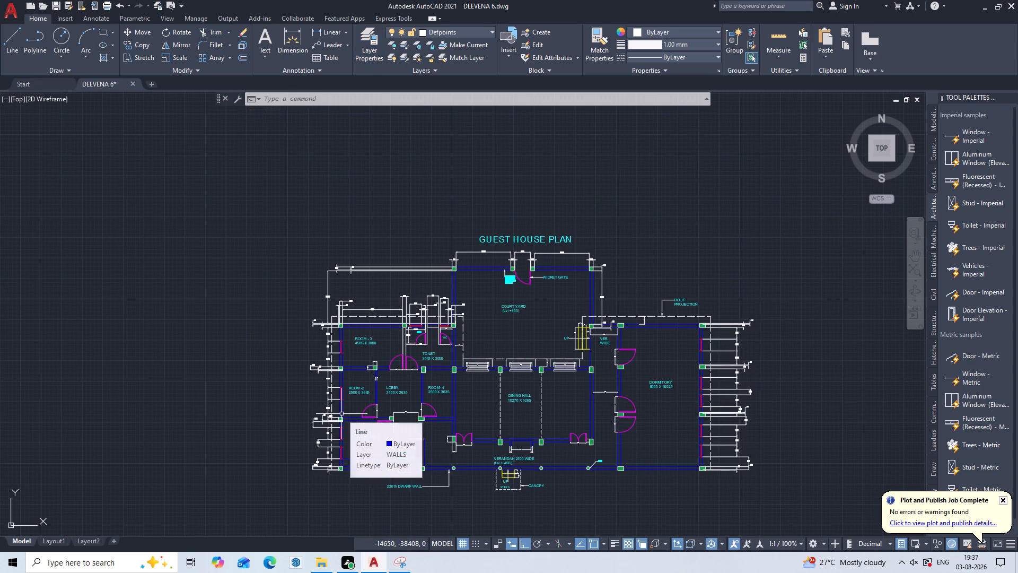
key("Escape")
key("Escape")
key("Escape")
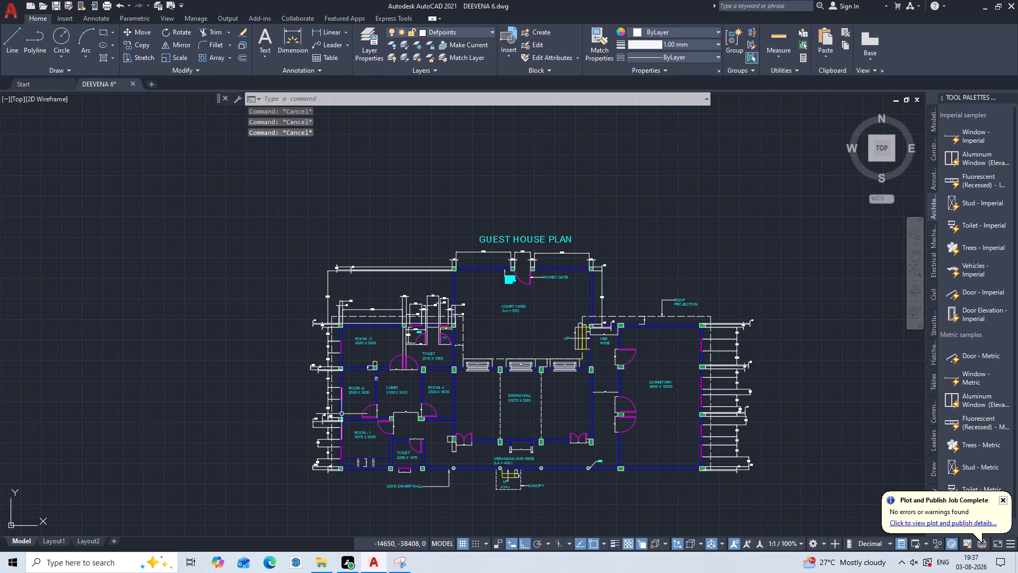
Start a plot with AutoCAD PDF (High Quality Print).pc3 and window the whole guest house plan with its title as the plot area.
key("ctrl+p")
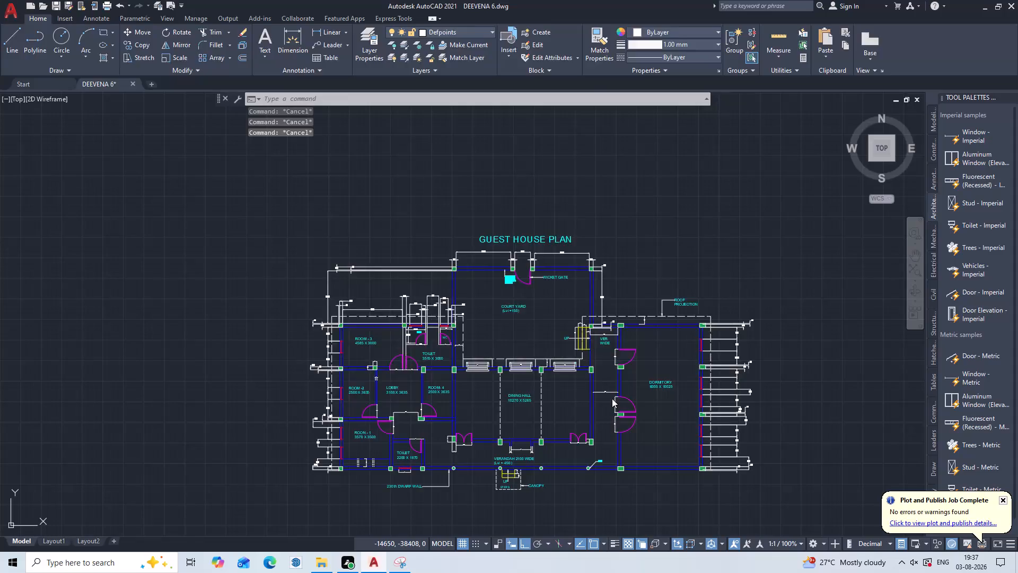
left_click(437, 204)
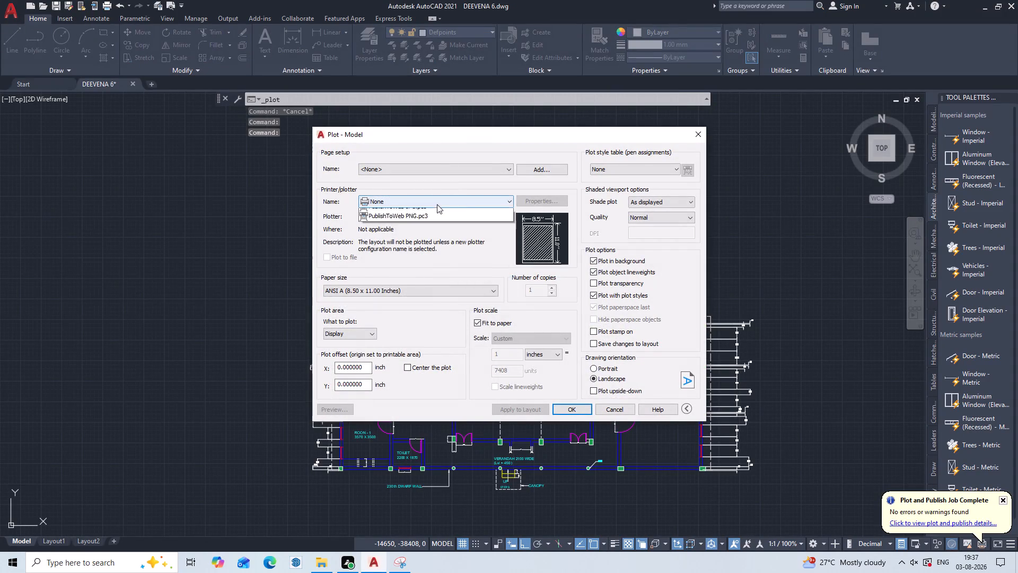
left_click(418, 282)
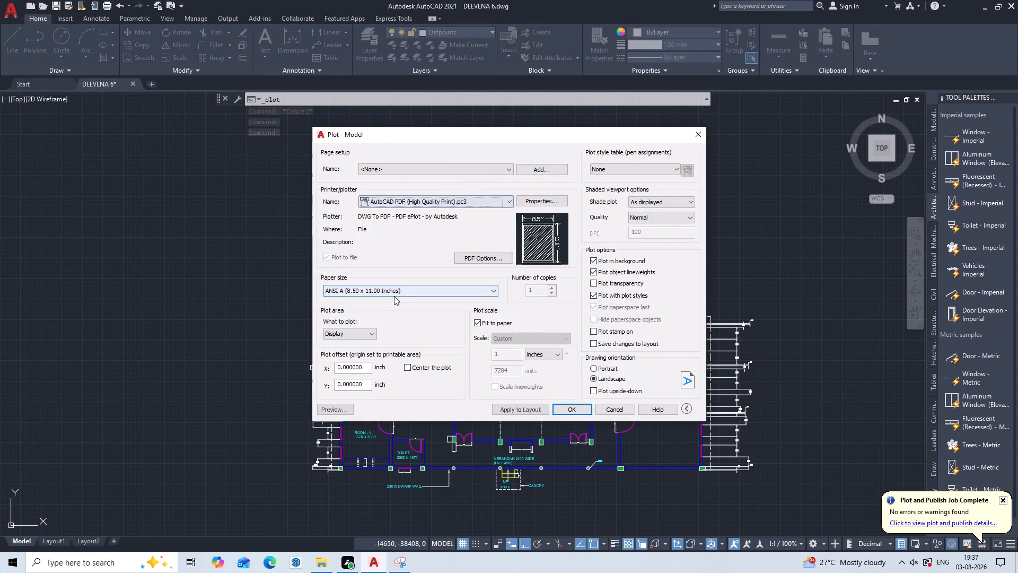
left_click(369, 331)
left_click(364, 364)
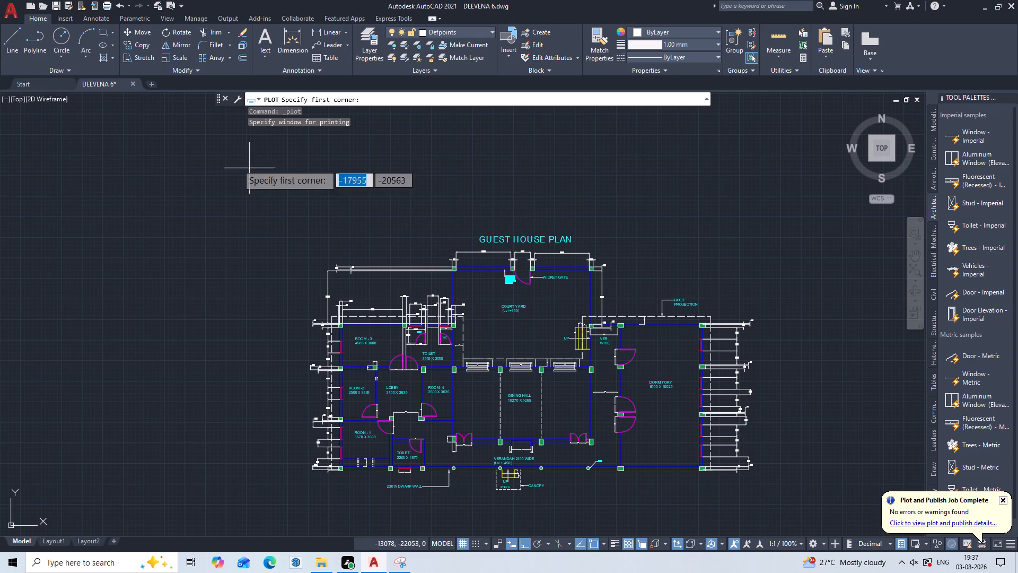
middle_click_drag(401, 232, 398, 93)
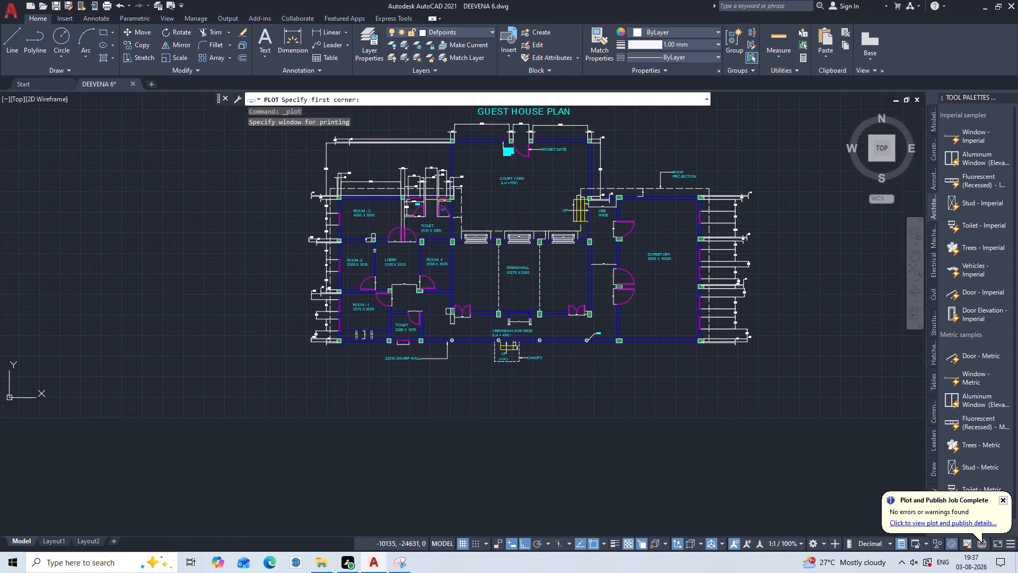
middle_click_drag(398, 93, 364, 168)
left_click(249, 138)
left_click_drag(249, 138, 608, 169)
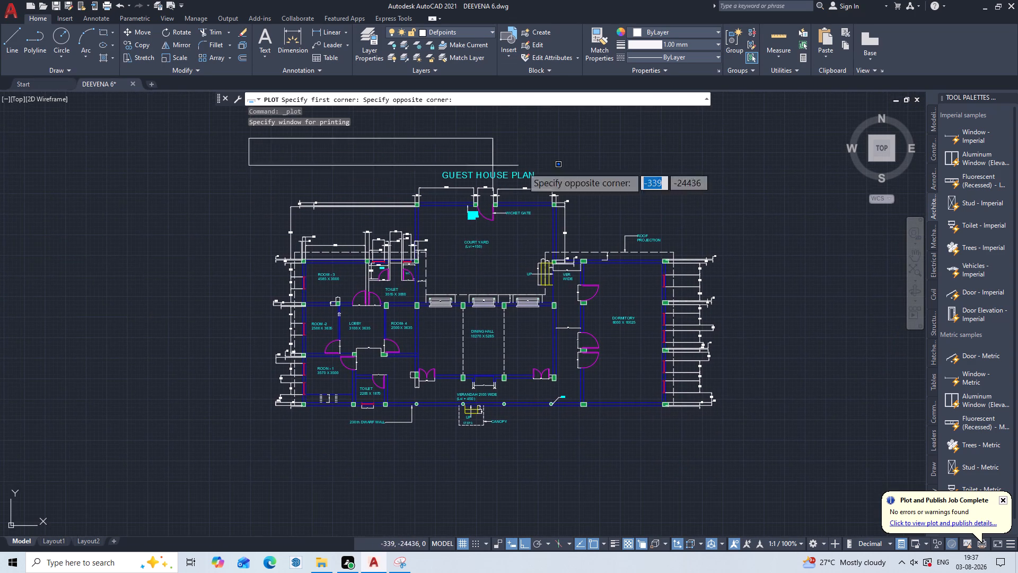
left_click_drag(608, 169, 713, 461)
left_click(713, 461)
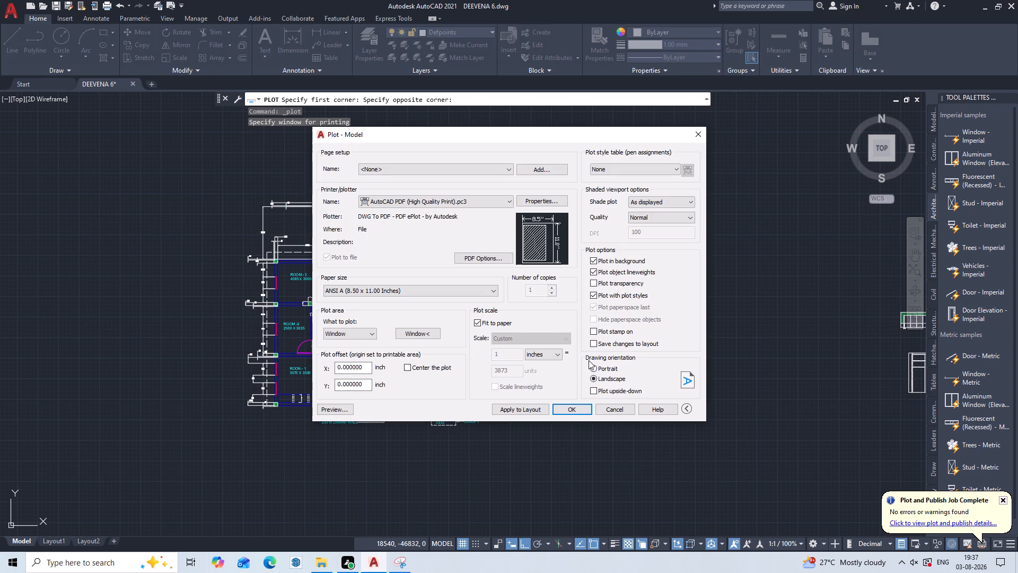
Set the plot to portrait orientation and center it on the sheet.
left_click(594, 368)
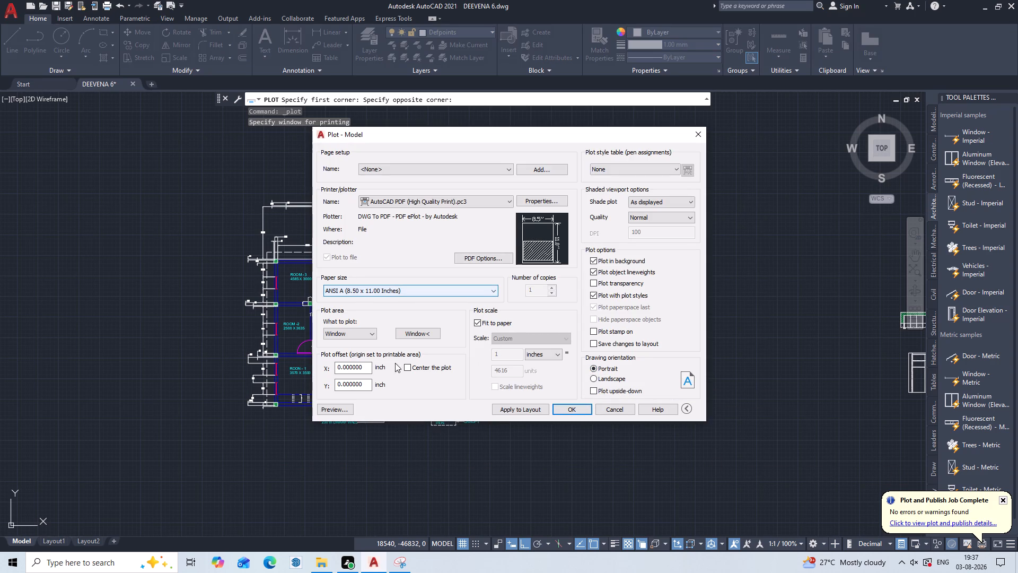
left_click(409, 368)
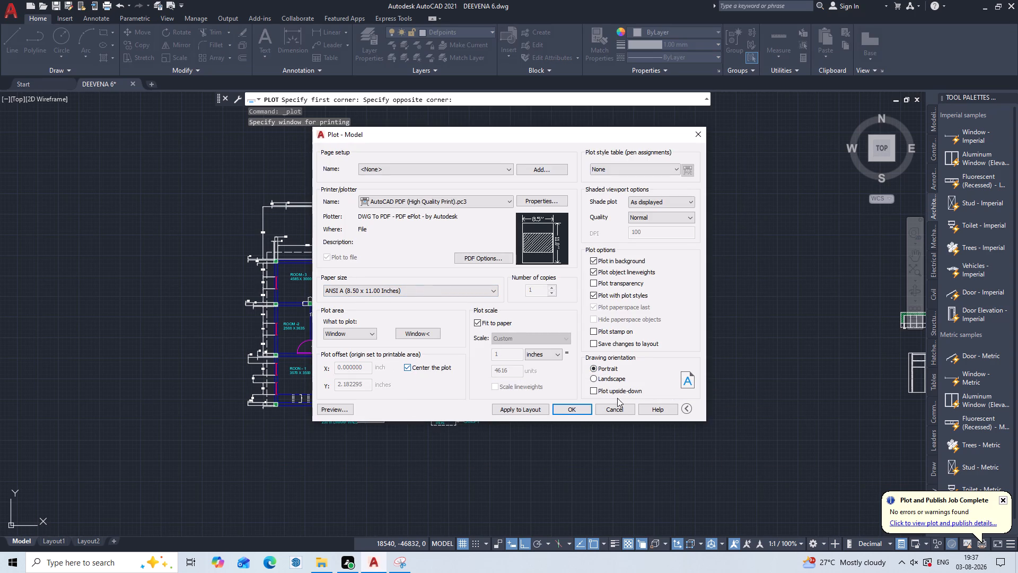
Plot the plan to a PDF on the Desktop named DEEVENA 6-Model 1.
left_click(582, 408)
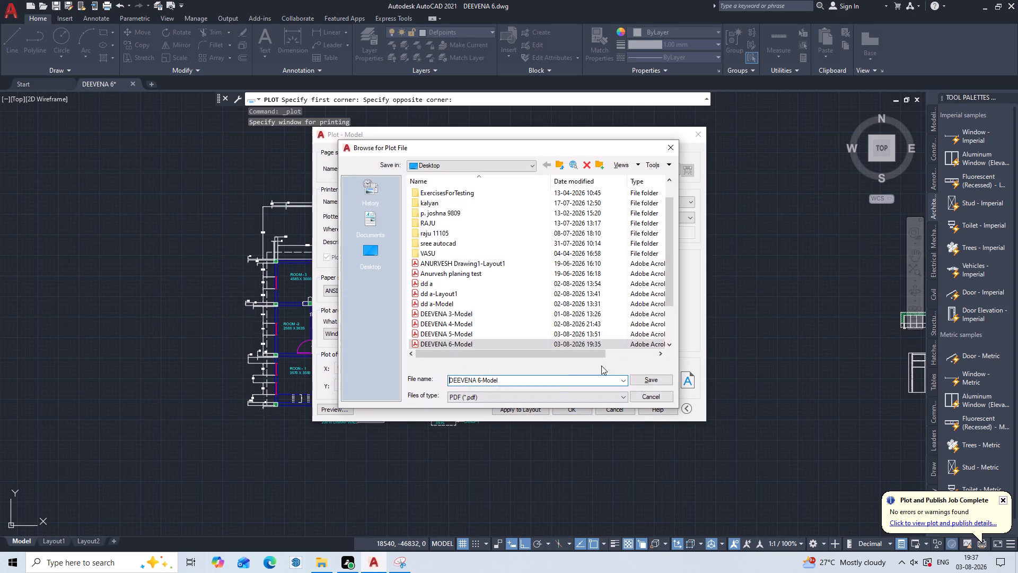
left_click(368, 260)
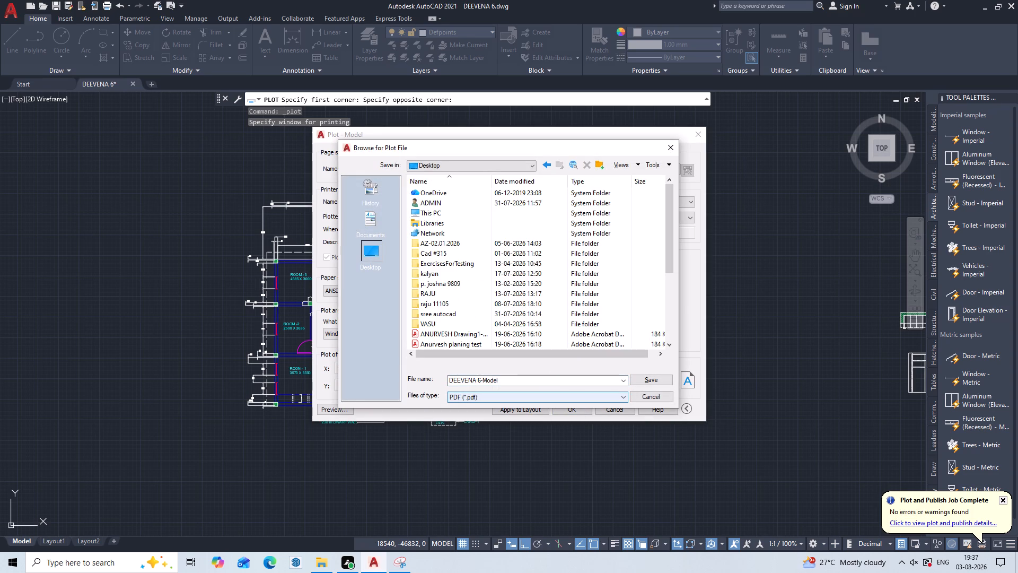
left_click(514, 382)
left_click(513, 382)
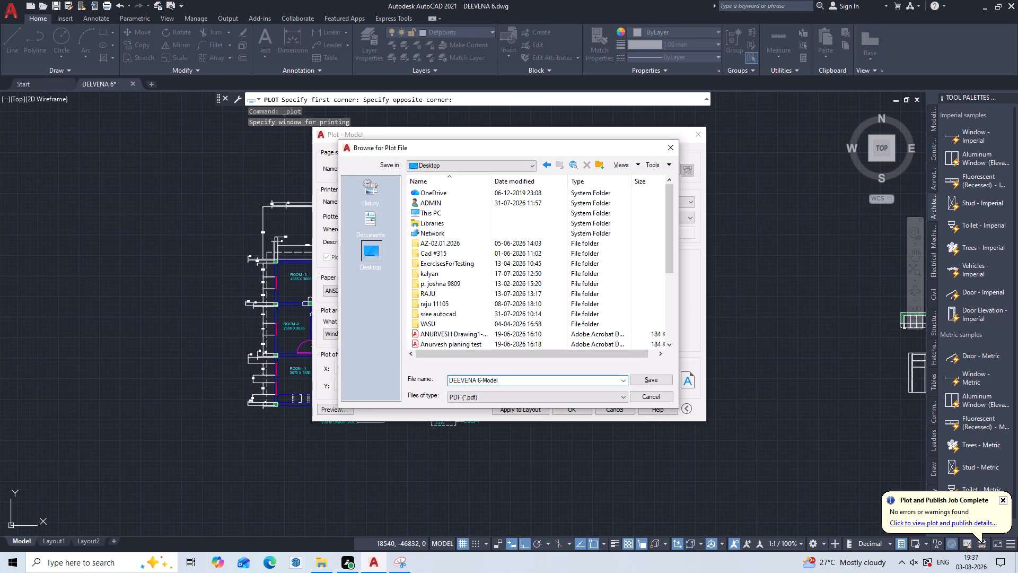
key("space")
key("1")
left_click(660, 379)
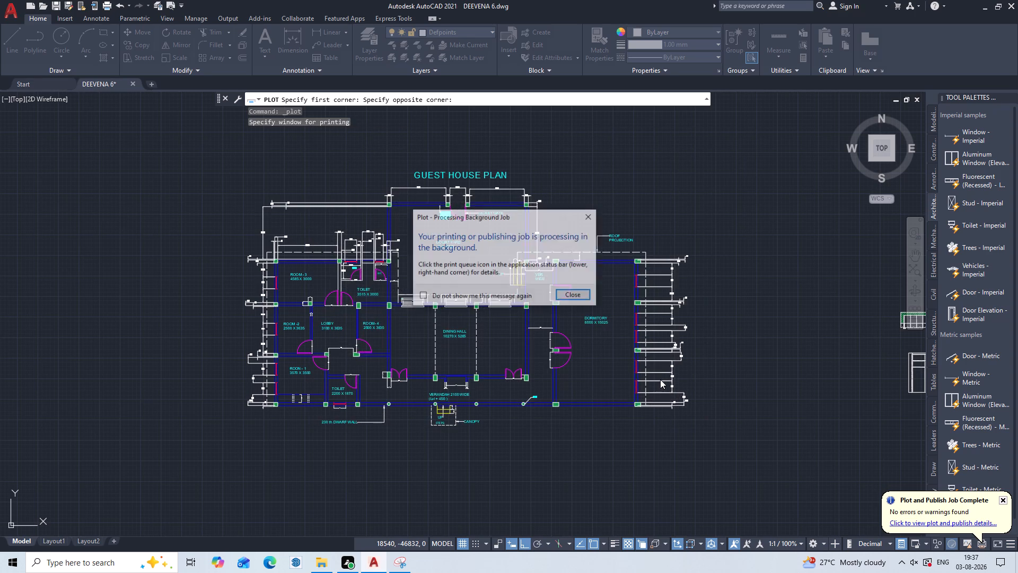
left_click(582, 296)
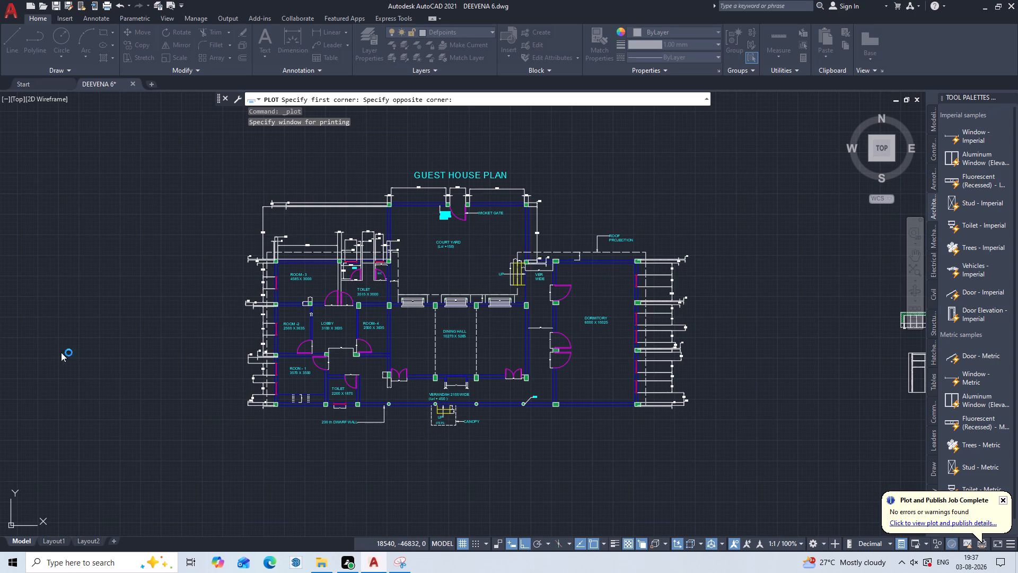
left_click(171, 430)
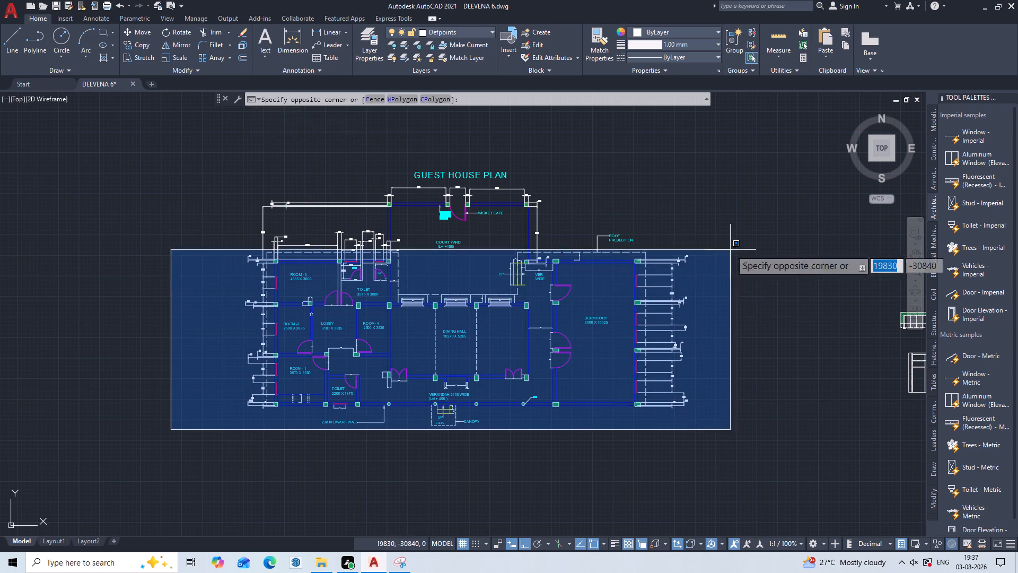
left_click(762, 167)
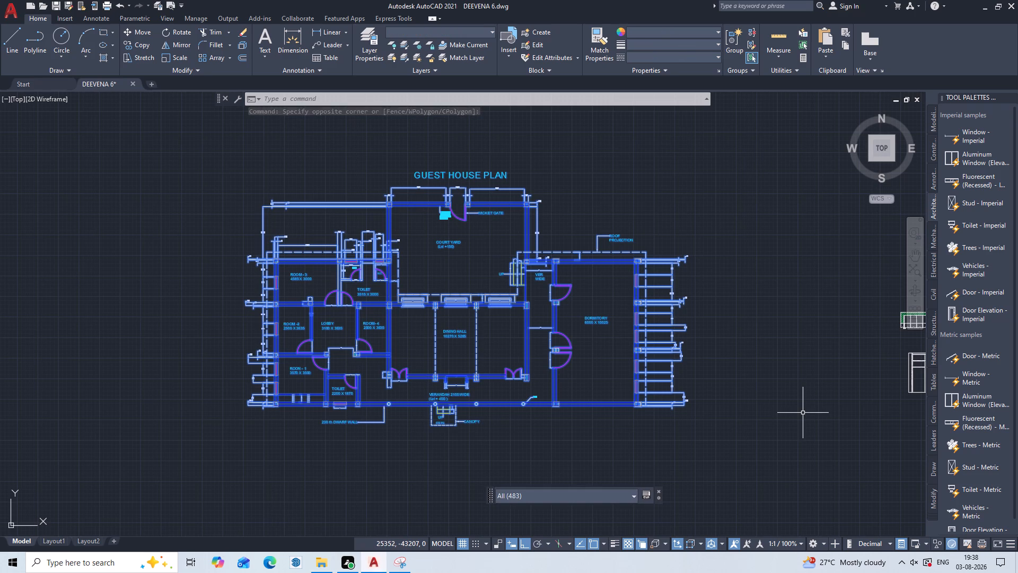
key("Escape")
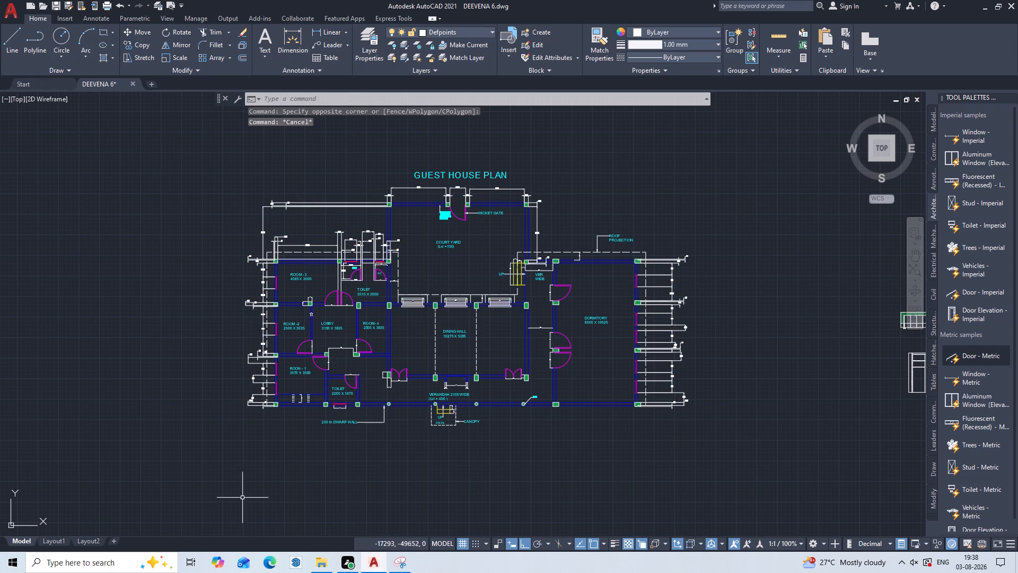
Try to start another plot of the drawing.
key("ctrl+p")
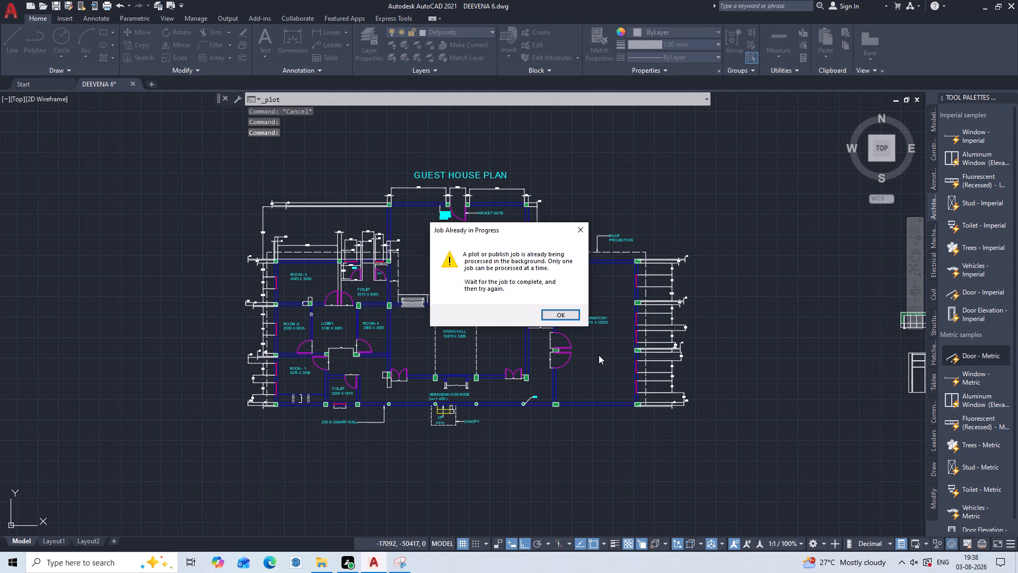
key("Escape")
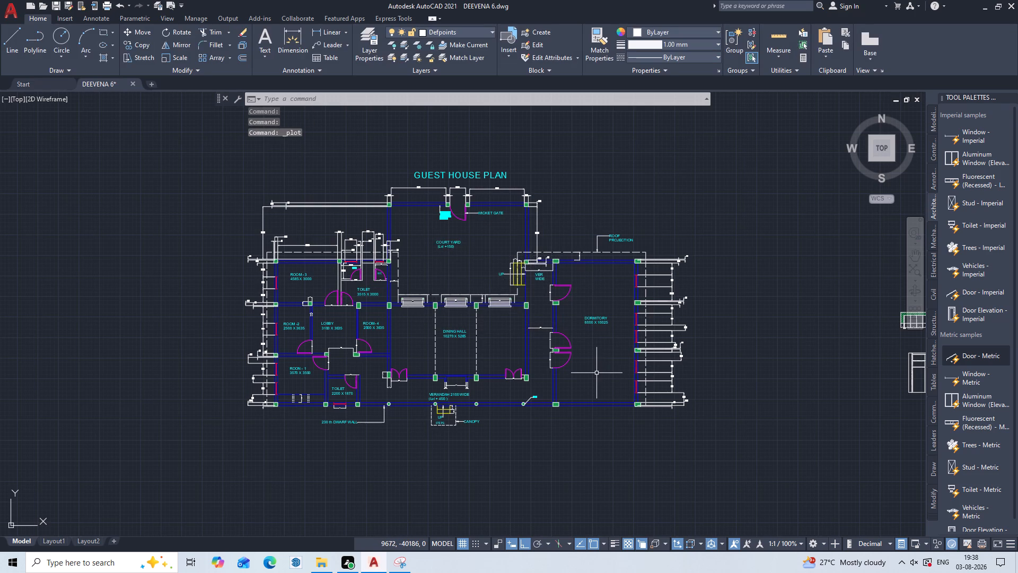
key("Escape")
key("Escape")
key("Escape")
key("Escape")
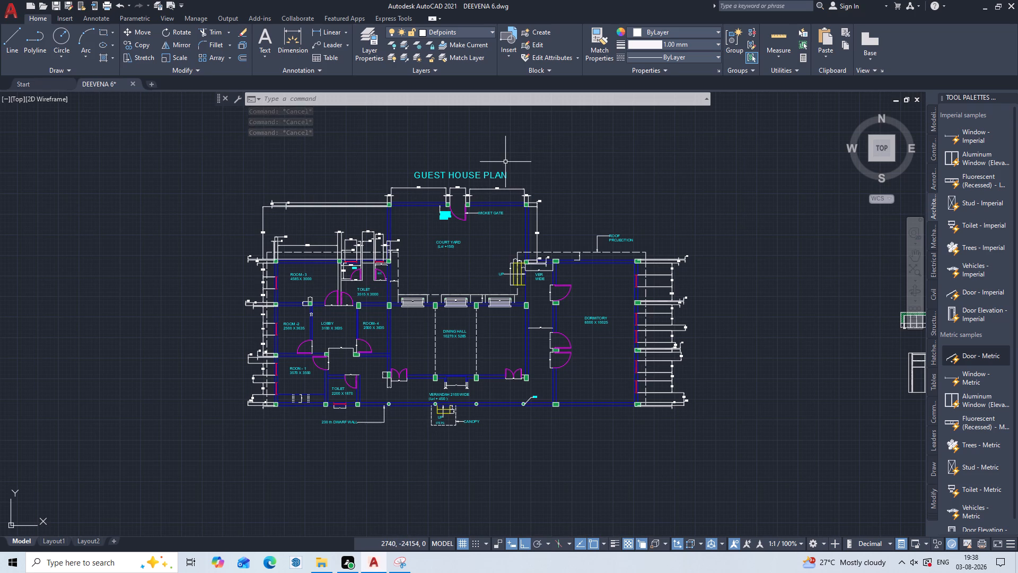
Examine the guest house plan around the wicket gate, the dining hall windows, the courtyard and the dormitory.
scroll(444, 209, "up", 10)
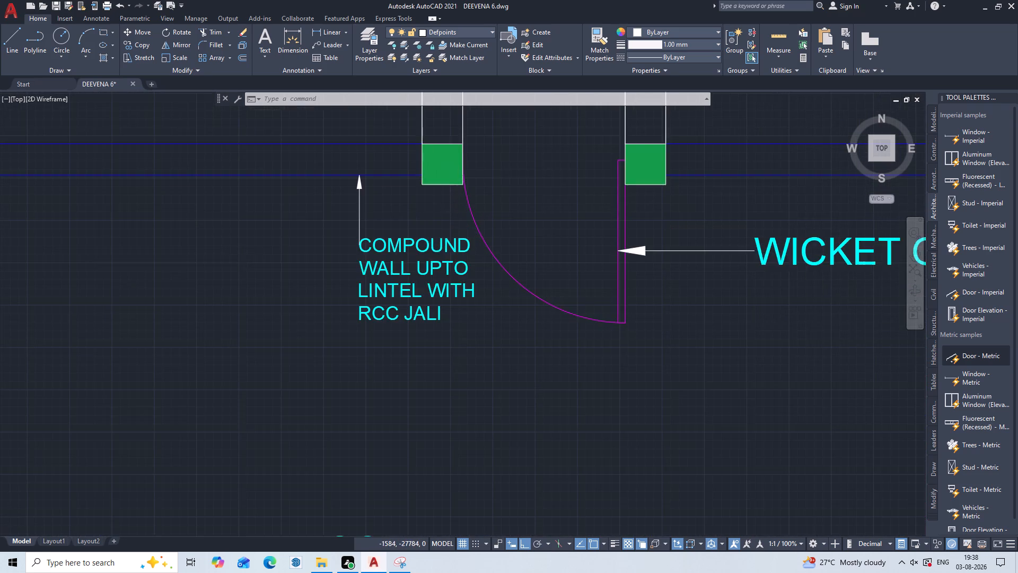
scroll(447, 216, "down", 8)
middle_click_drag(489, 401, 564, 276)
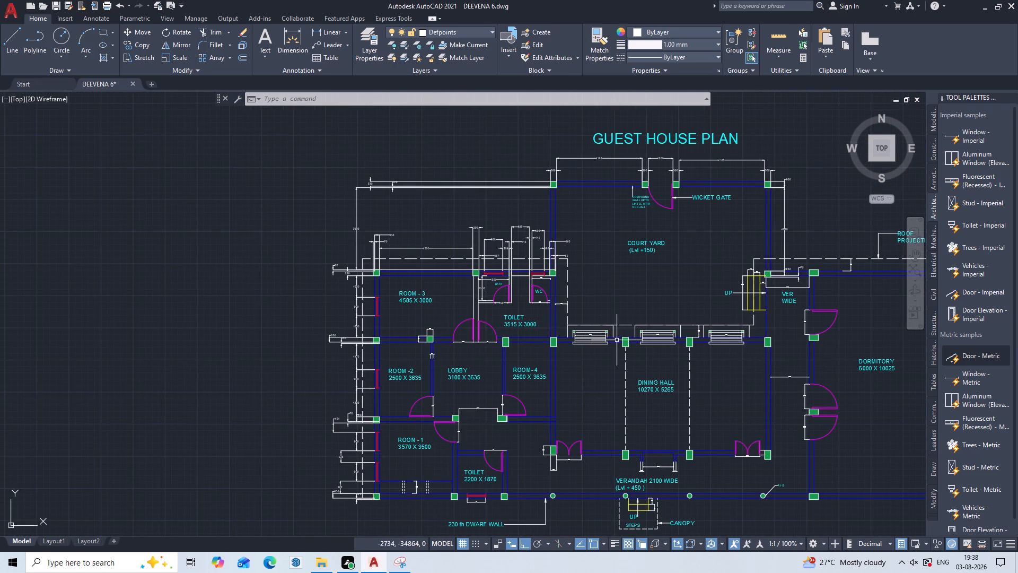
scroll(590, 337, "up", 7)
middle_click_drag(608, 388, 622, 230)
scroll(619, 218, "up", 1)
scroll(603, 223, "down", 3)
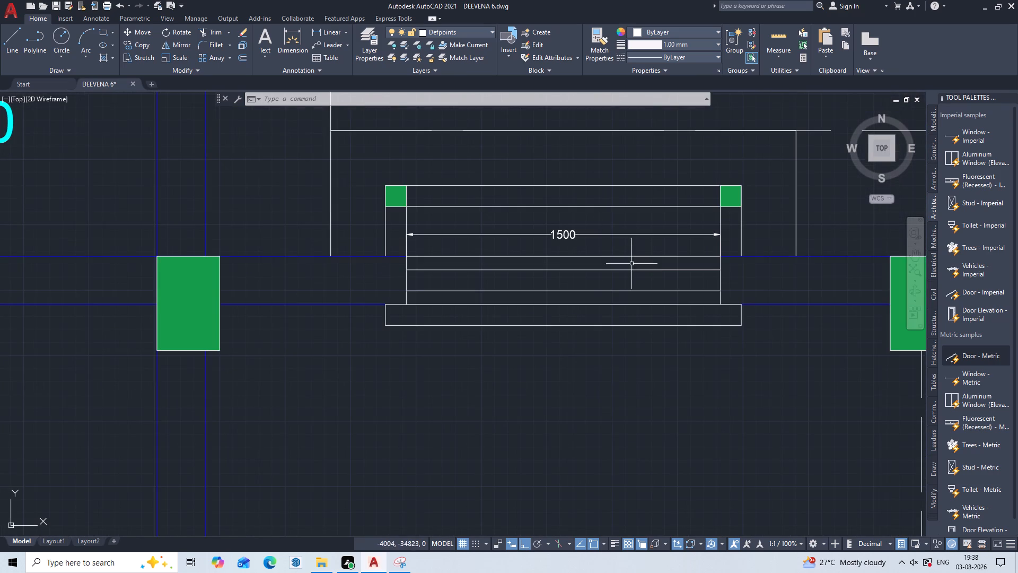
middle_click_drag(634, 270, 260, 348)
middle_click_drag(961, 424, 436, 355)
middle_click_drag(843, 322, 497, 331)
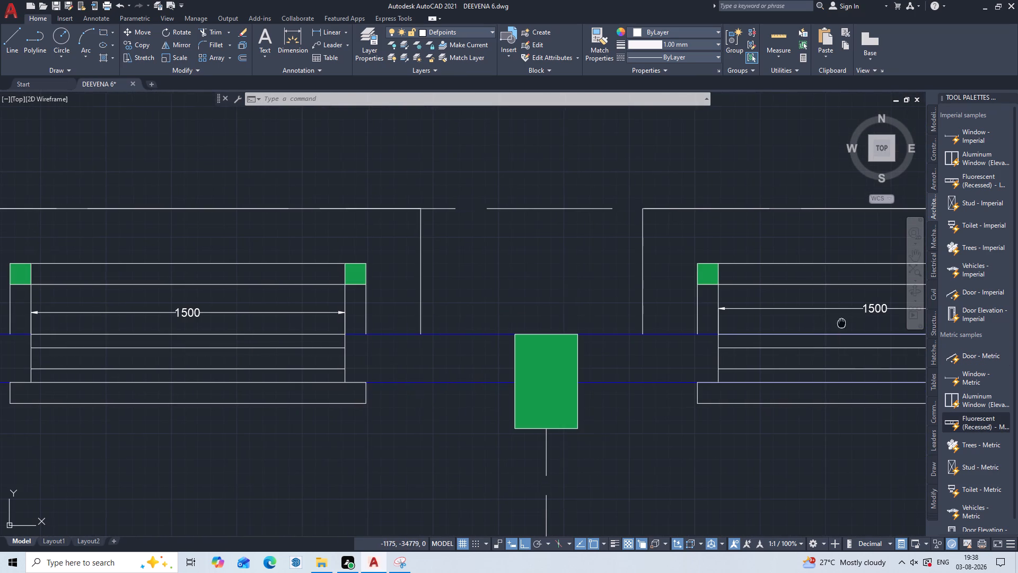
middle_click_drag(497, 331, 378, 321)
scroll(639, 267, "down", 3)
scroll(672, 330, "down", 4)
middle_click_drag(400, 312, 367, 309)
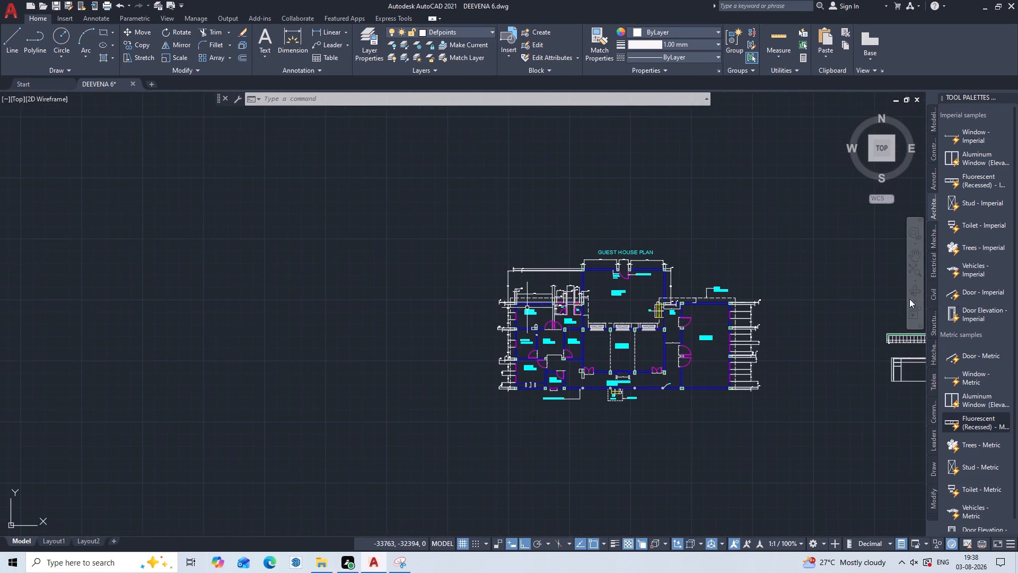
scroll(812, 310, "up", 6)
scroll(557, 349, "down", 4)
scroll(738, 315, "up", 3)
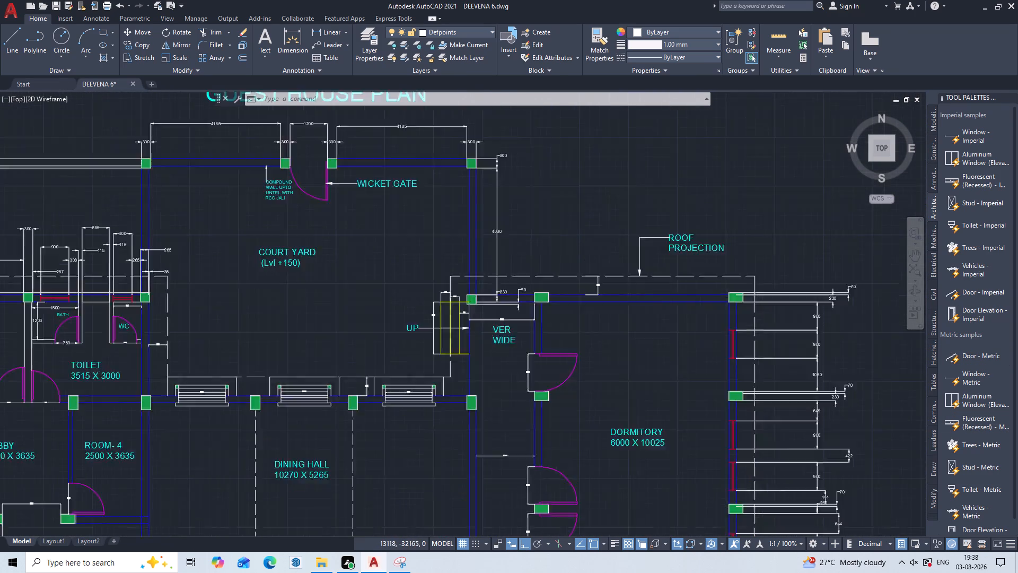
Examine the guest house plan around the dining hall, its double doors, the verandah and the rooms beside it.
scroll(732, 324, "up", 4)
scroll(731, 321, "down", 8)
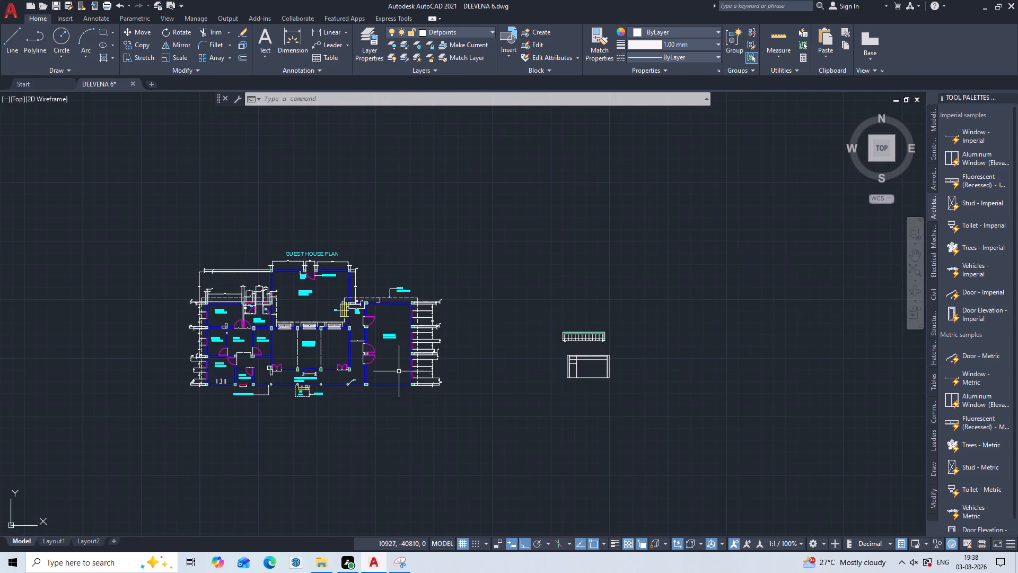
middle_click_drag(289, 347, 327, 323)
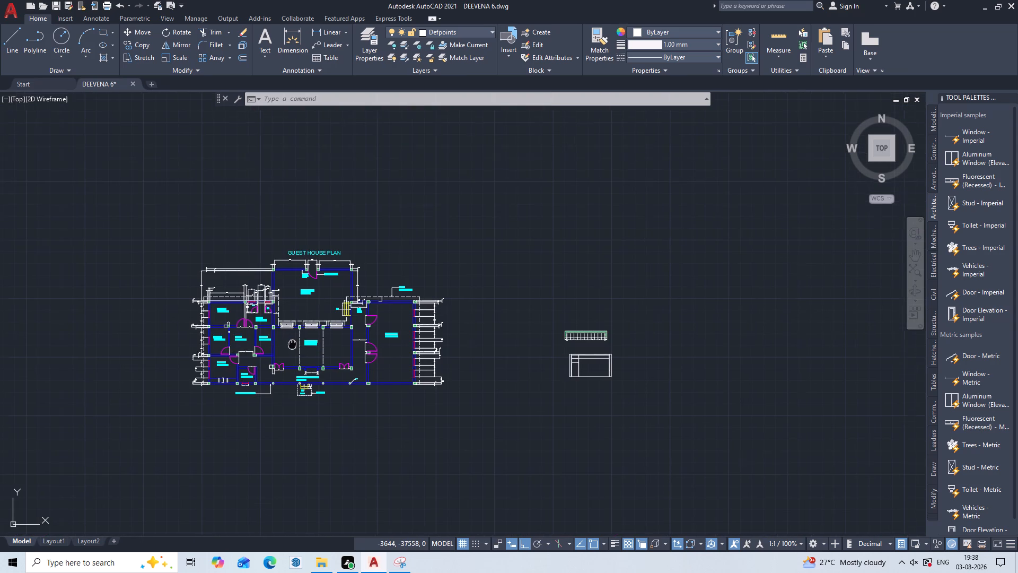
middle_click_drag(327, 323, 410, 286)
scroll(409, 290, "up", 5)
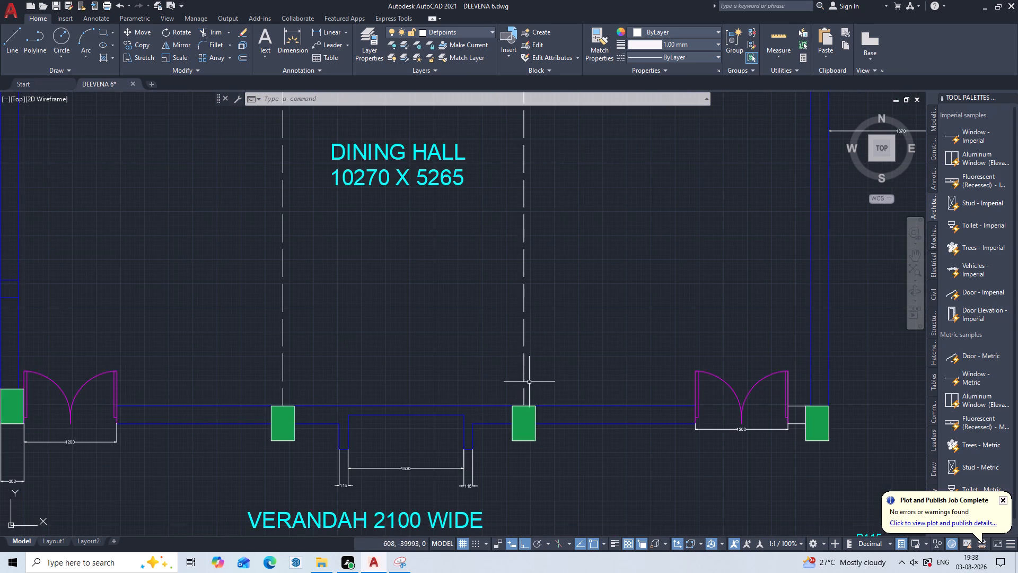
scroll(525, 433, "up", 1)
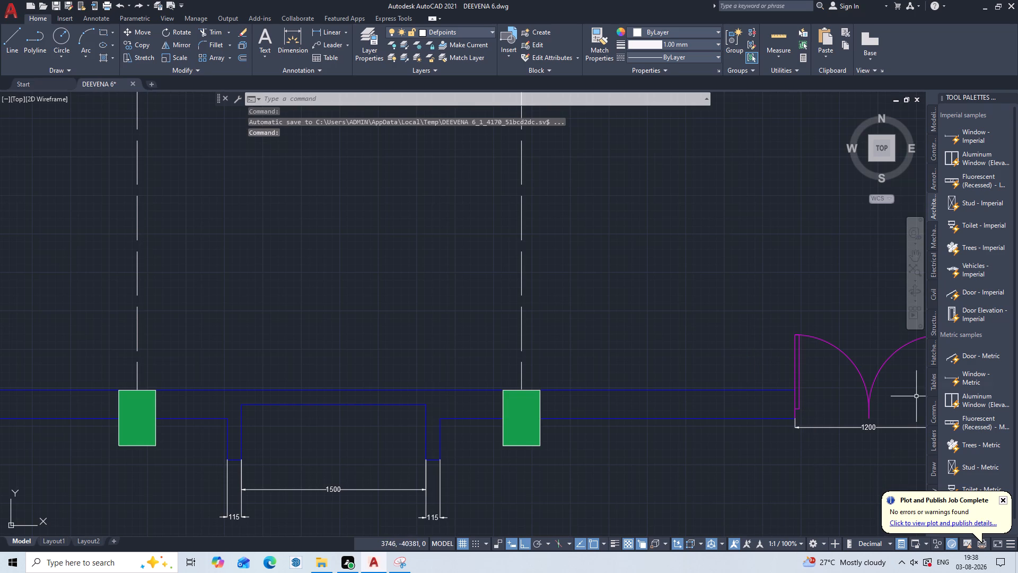
scroll(810, 295, "down", 3)
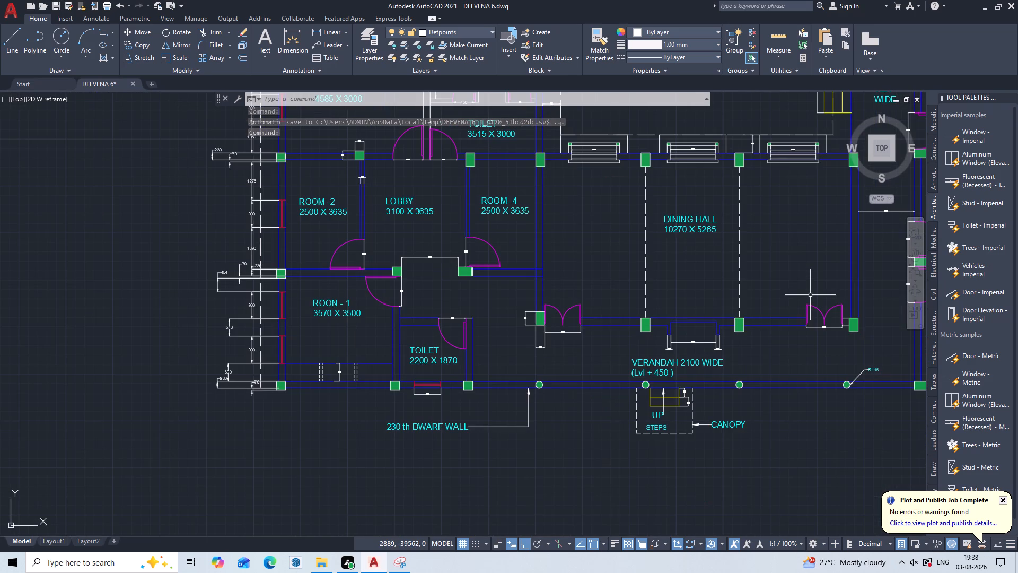
scroll(810, 295, "down", 1)
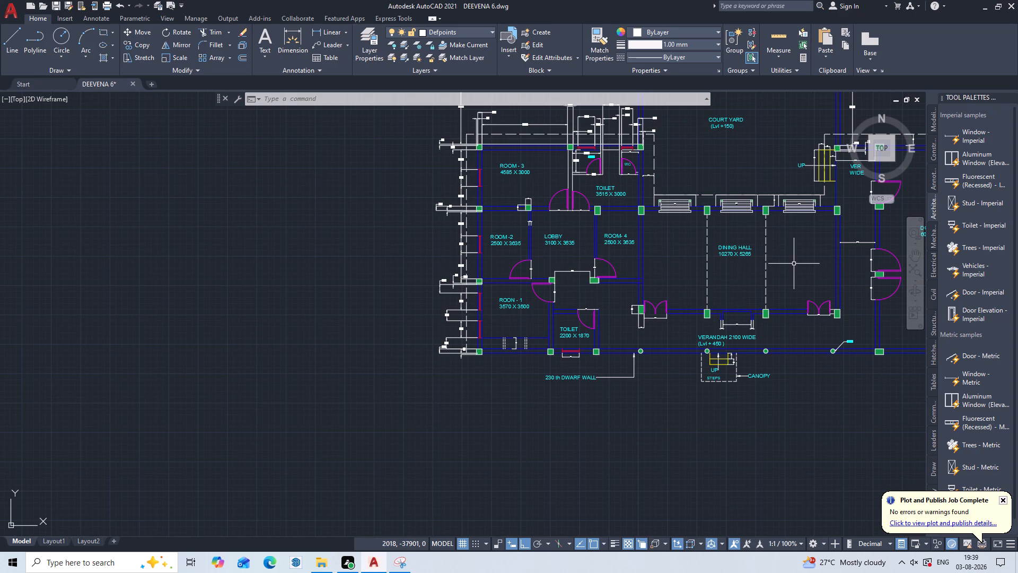
middle_click_drag(794, 264, 613, 370)
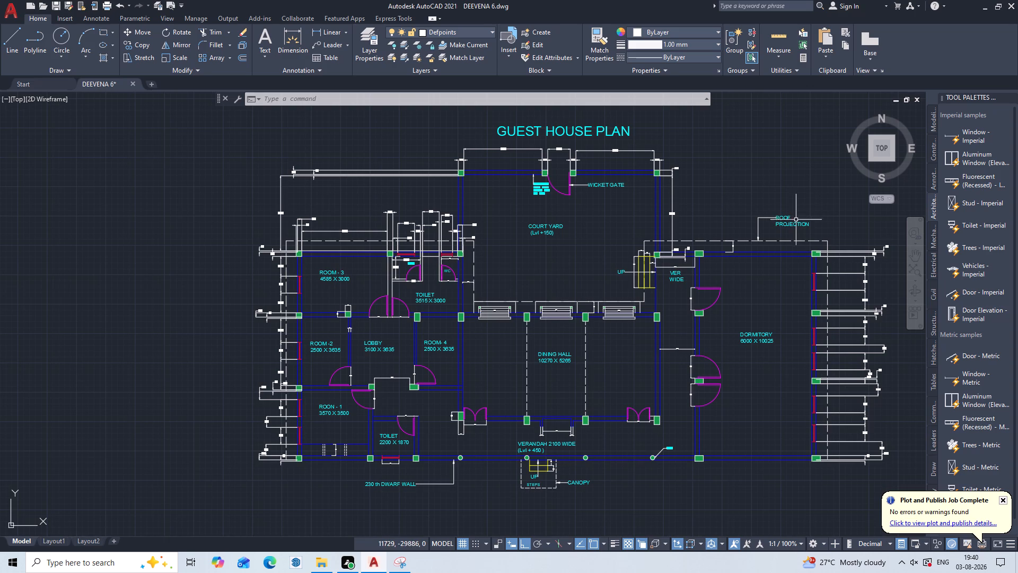
Examine the hatched wall detail and the framed elevation drawn beside the guest house plan, and compare them with the plan.
middle_click_drag(790, 203, 459, 236)
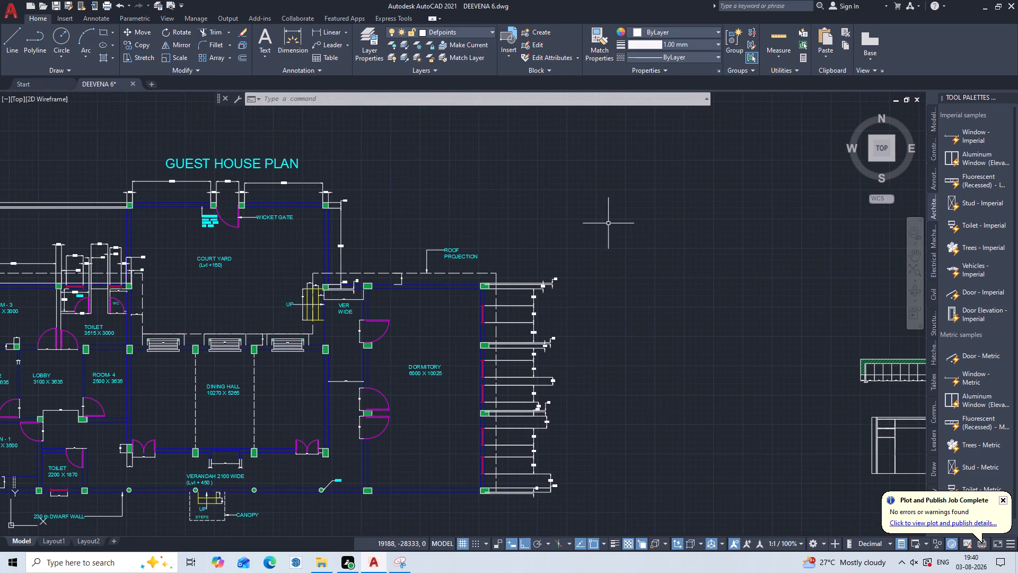
scroll(611, 225, "down", 1)
middle_click_drag(643, 250, 444, 236)
scroll(621, 310, "up", 1)
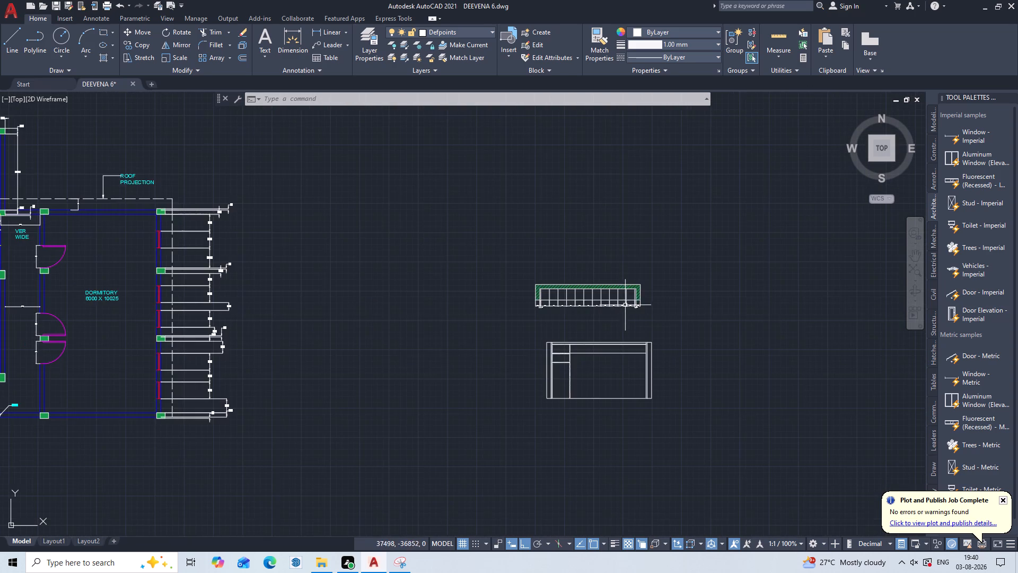
scroll(626, 303, "up", 3)
middle_click_drag(621, 337, 563, 204)
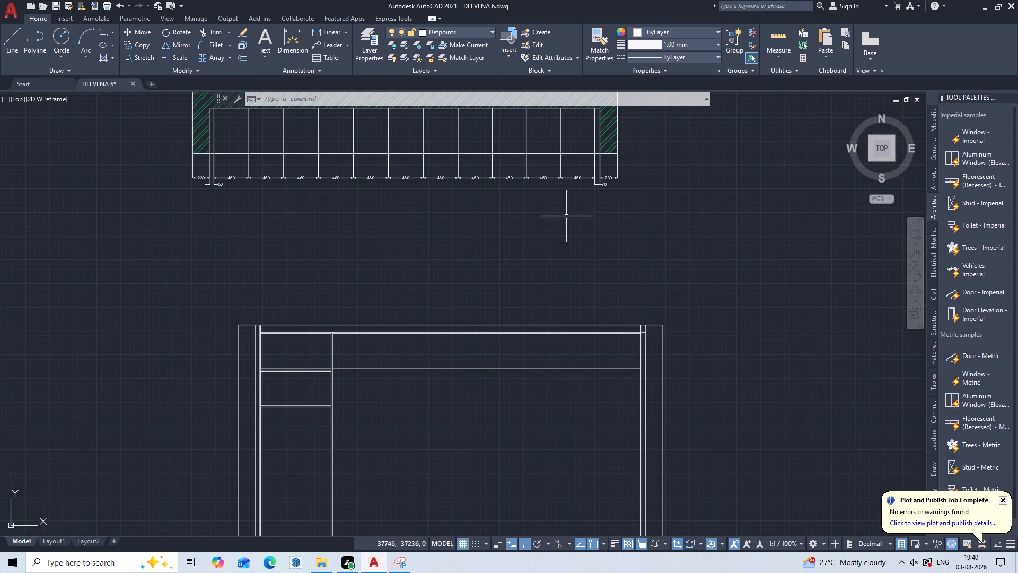
scroll(566, 224, "down", 1)
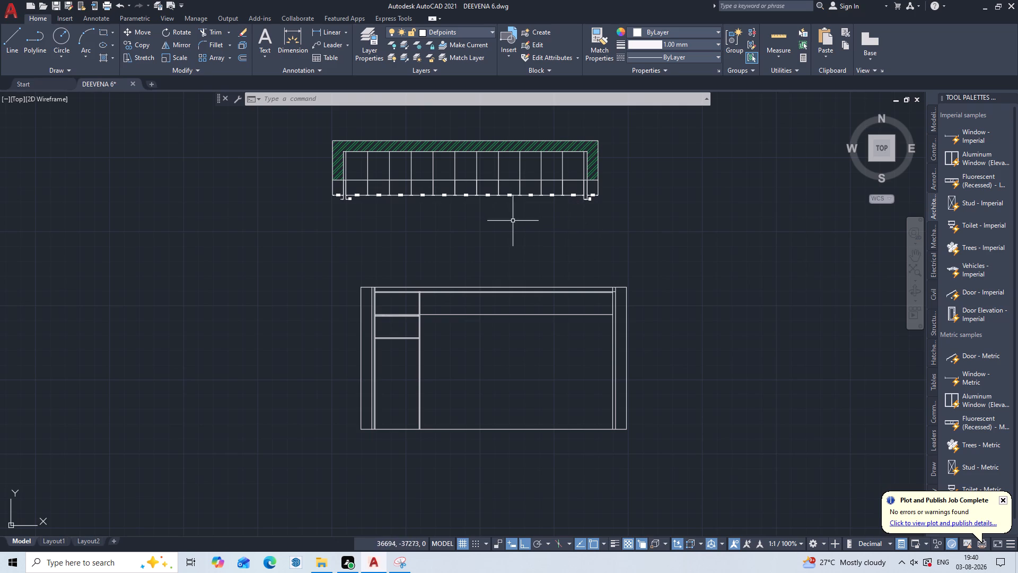
scroll(511, 219, "down", 2)
middle_click_drag(433, 224, 801, 288)
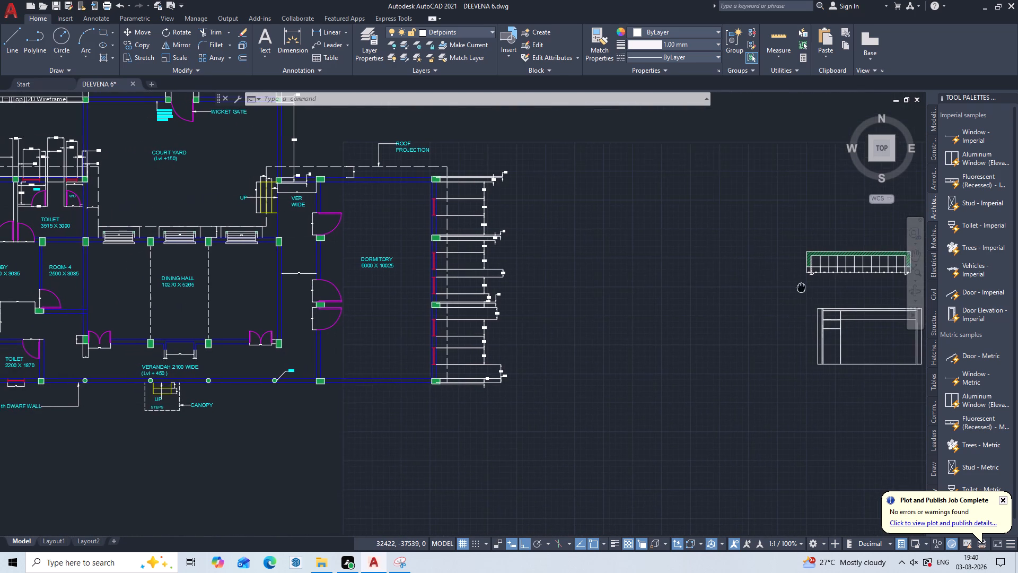
middle_click_drag(690, 271, 918, 376)
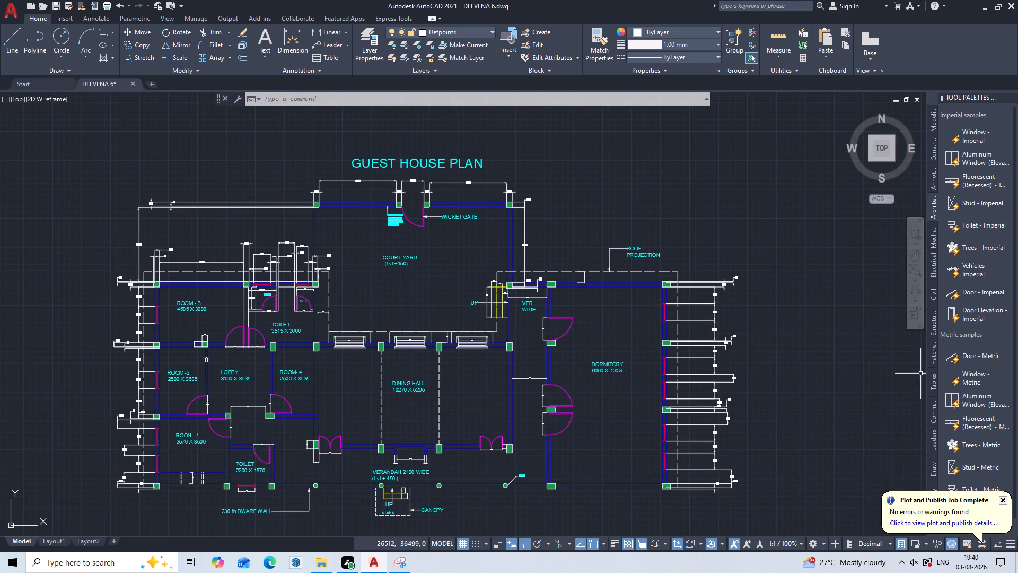
middle_click_drag(768, 244, 820, 229)
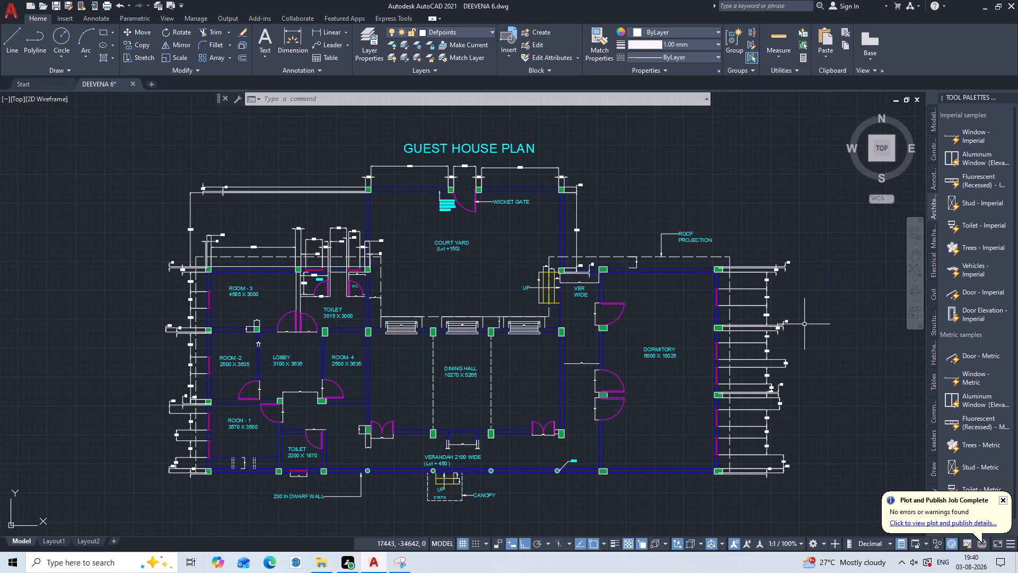
middle_click_drag(814, 265, 441, 211)
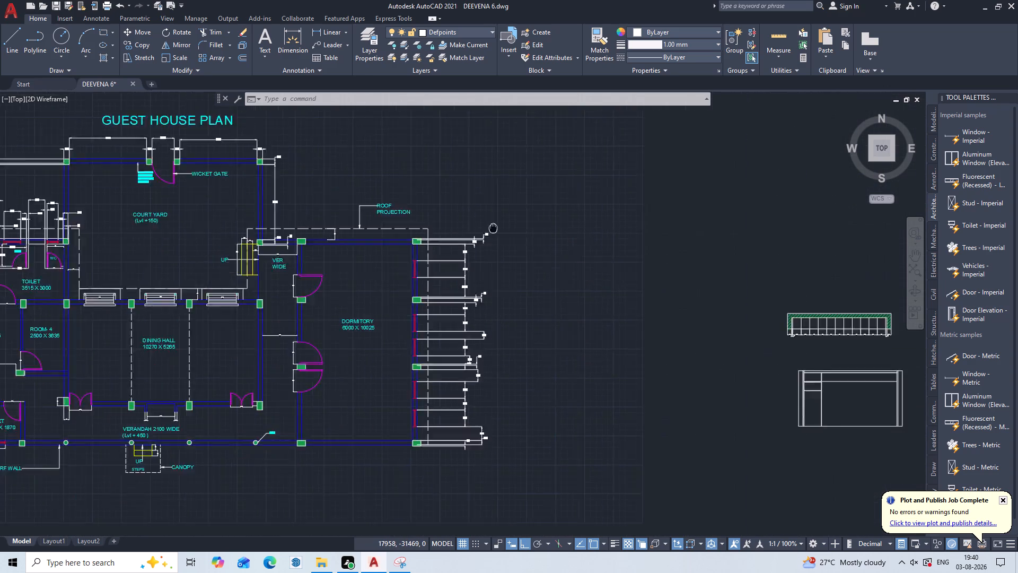
middle_click_drag(441, 211, 346, 195)
scroll(638, 313, "up", 1)
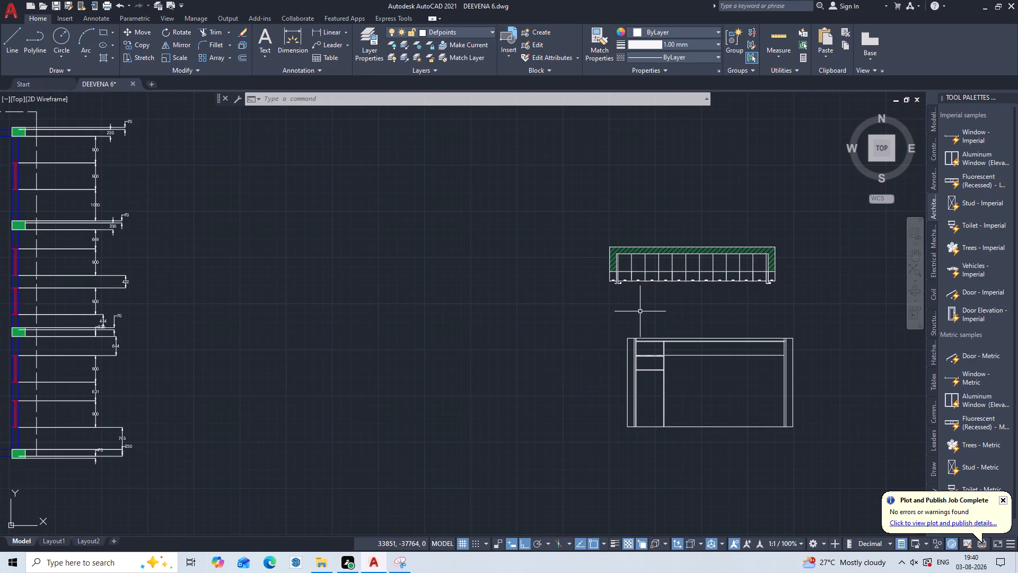
scroll(640, 311, "up", 1)
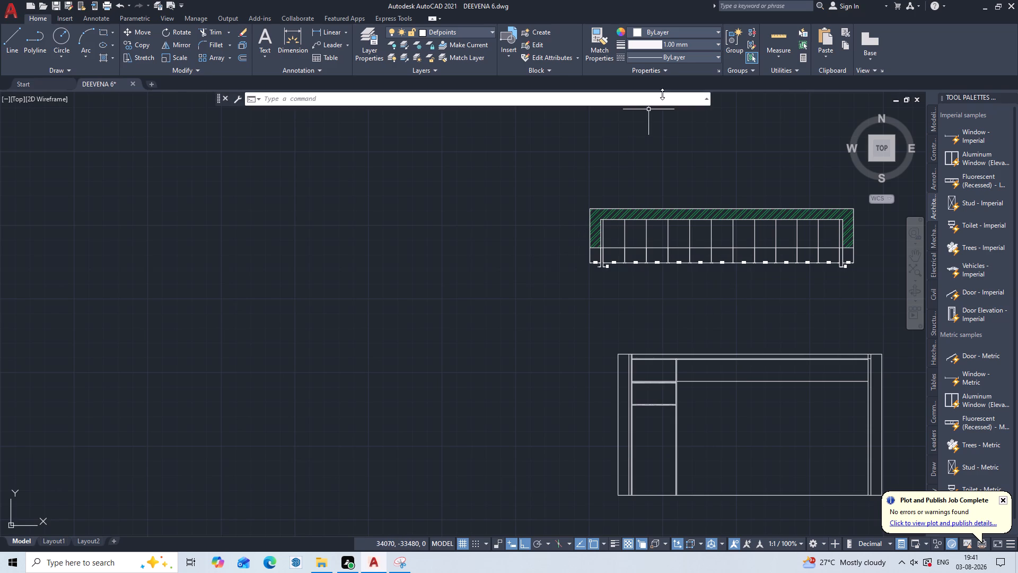
middle_click_drag(613, 179, 447, 155)
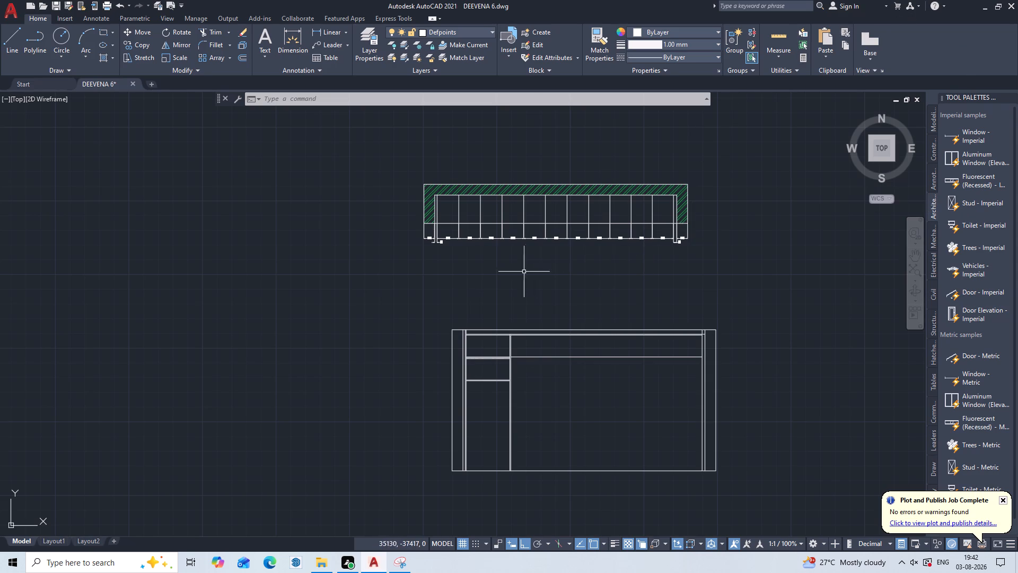
scroll(397, 286, "down", 1)
middle_click_drag(318, 286, 977, 315)
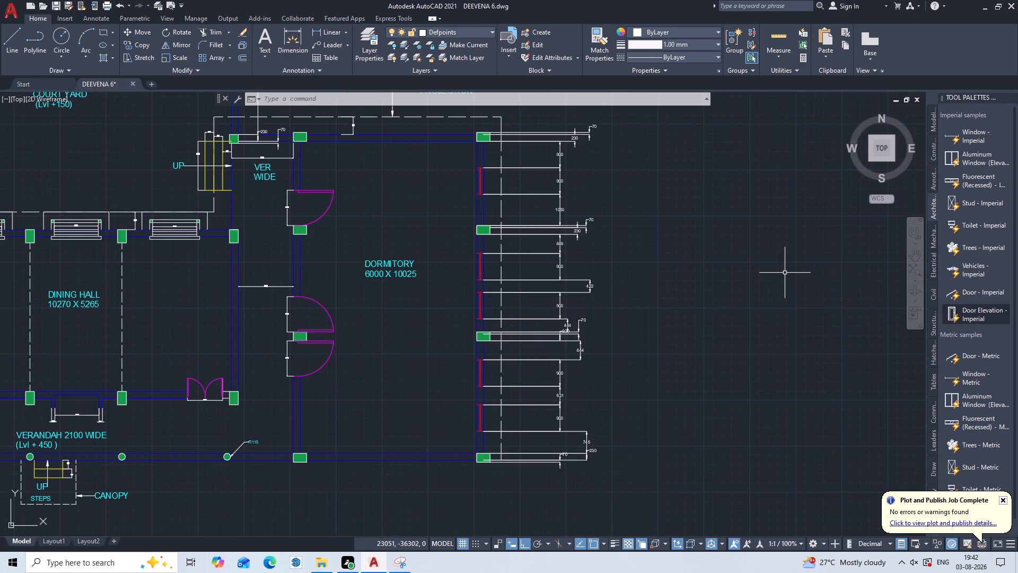
scroll(741, 277, "down", 1)
middle_click_drag(713, 299, 958, 378)
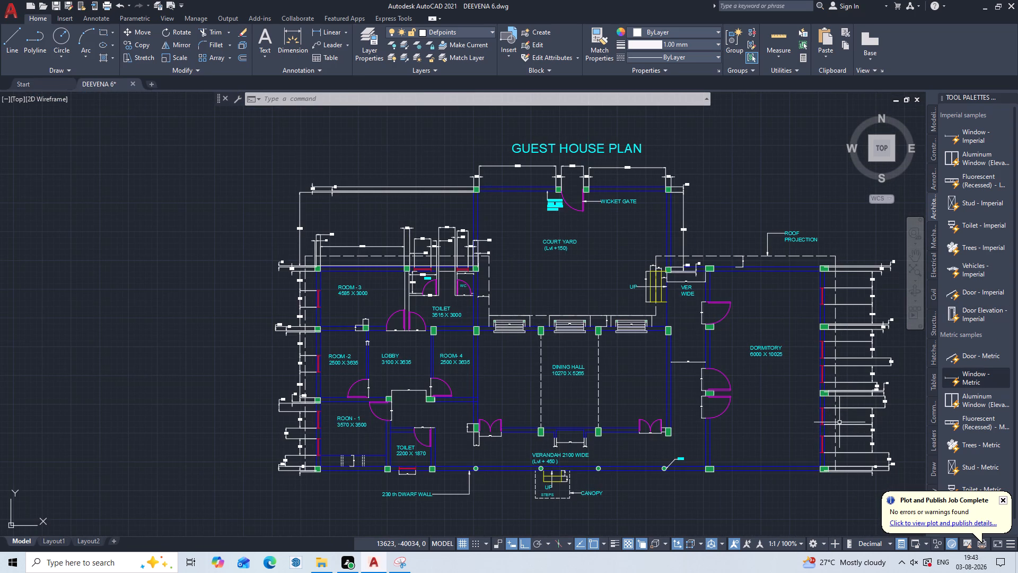
Save the drawing.
key("ctrl+p")
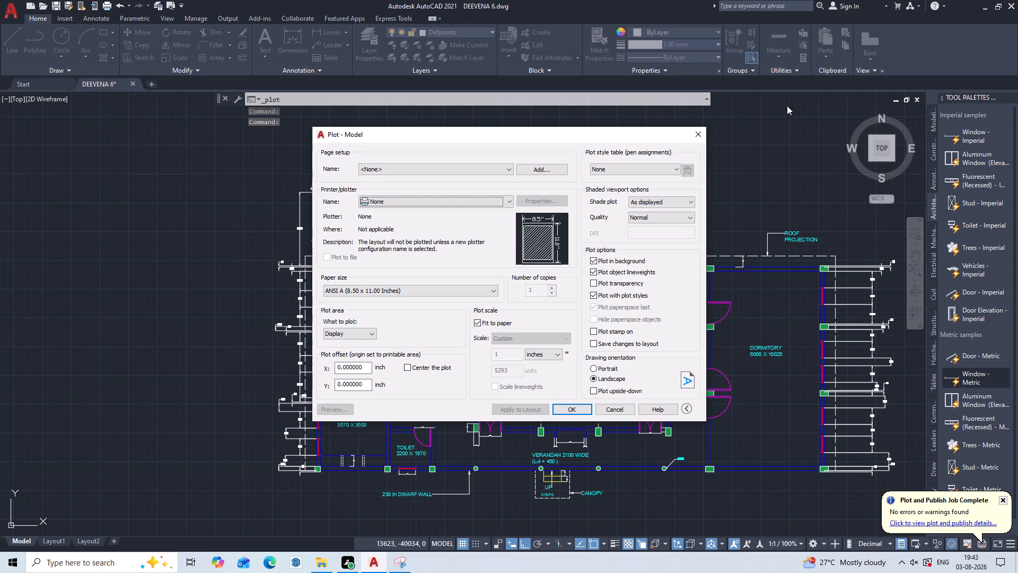
key("Escape")
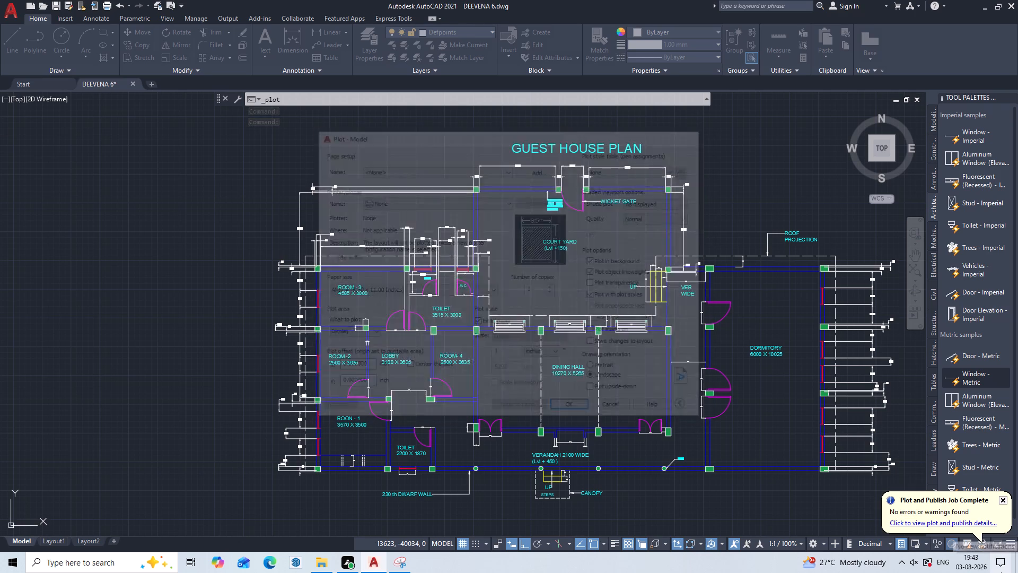
key("ctrl+s")
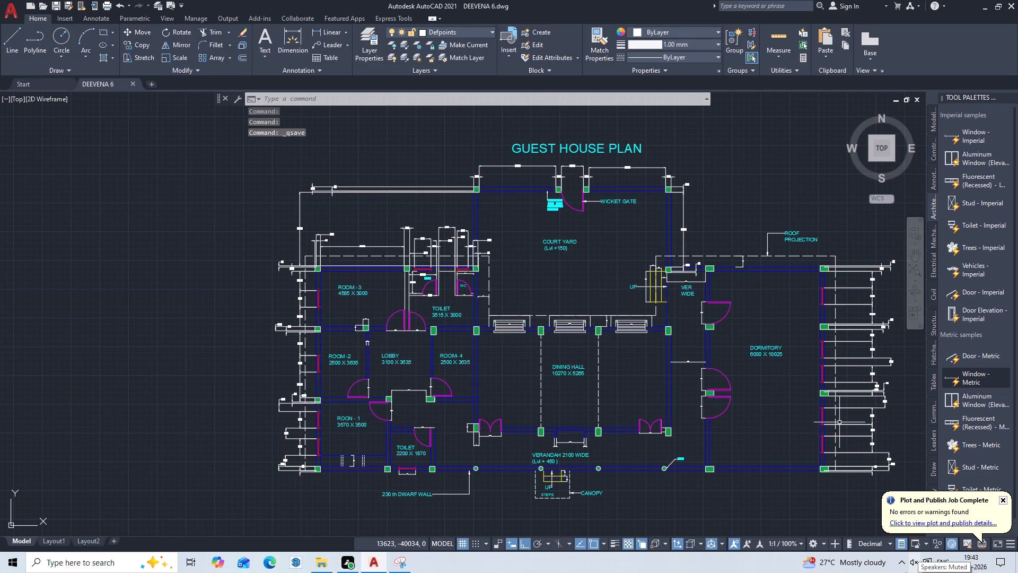
key("Escape")
key("Escape")
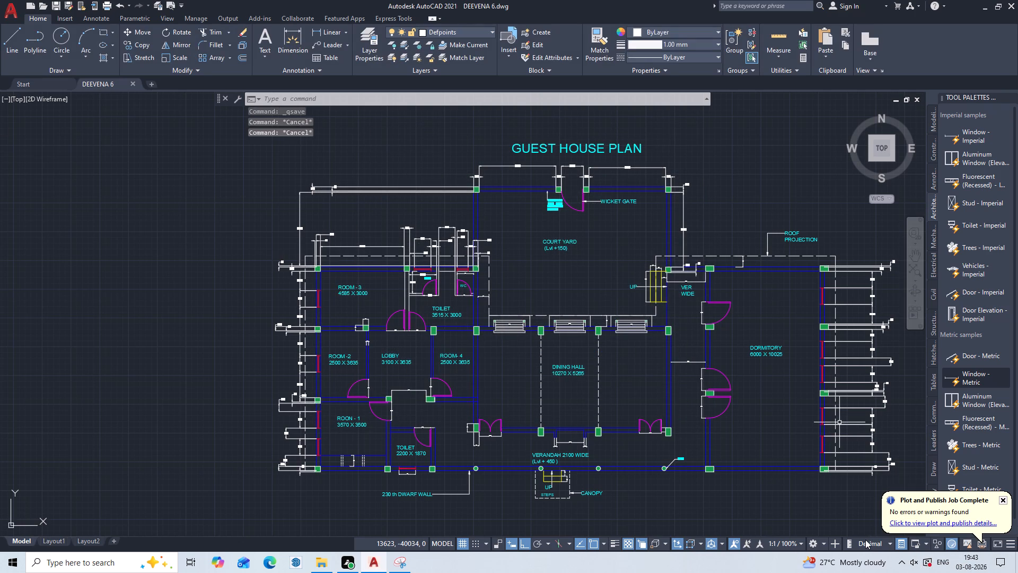
Set up a new plot from the previous plot settings, with a plot window enclosing the whole guest house plan and its title.
key("ctrl+p")
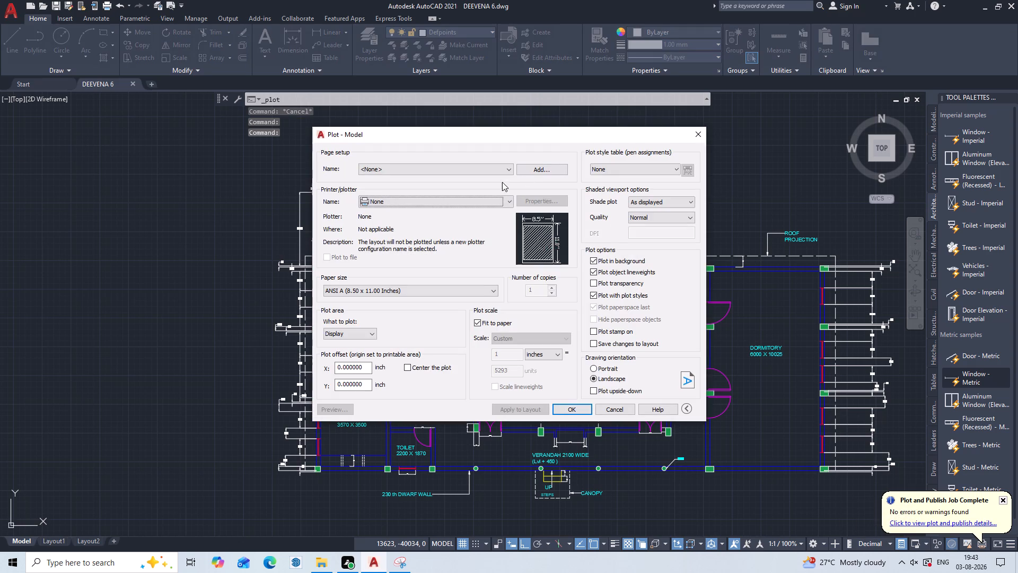
left_click(484, 162)
left_click(470, 172)
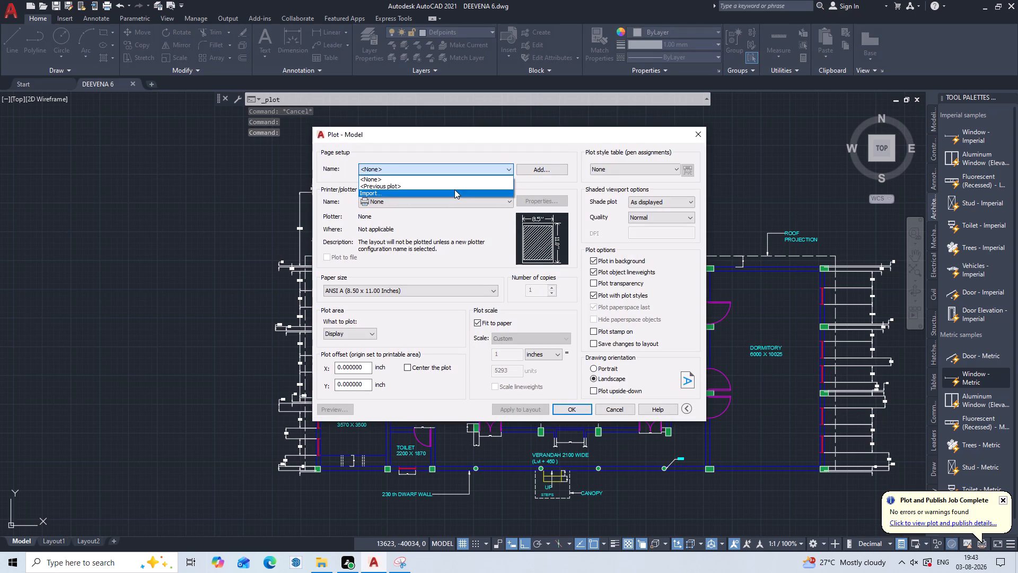
left_click(459, 184)
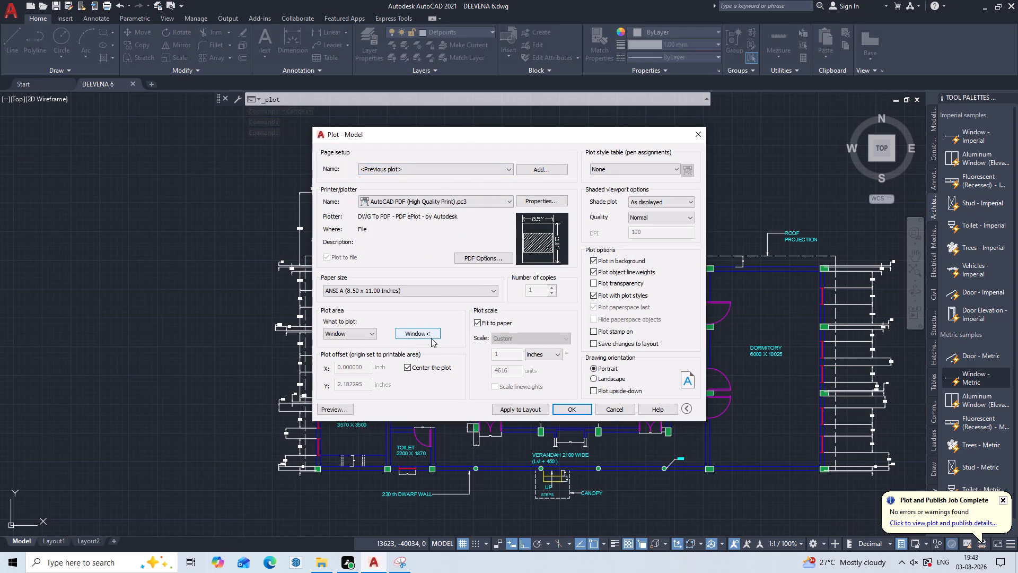
left_click(431, 338)
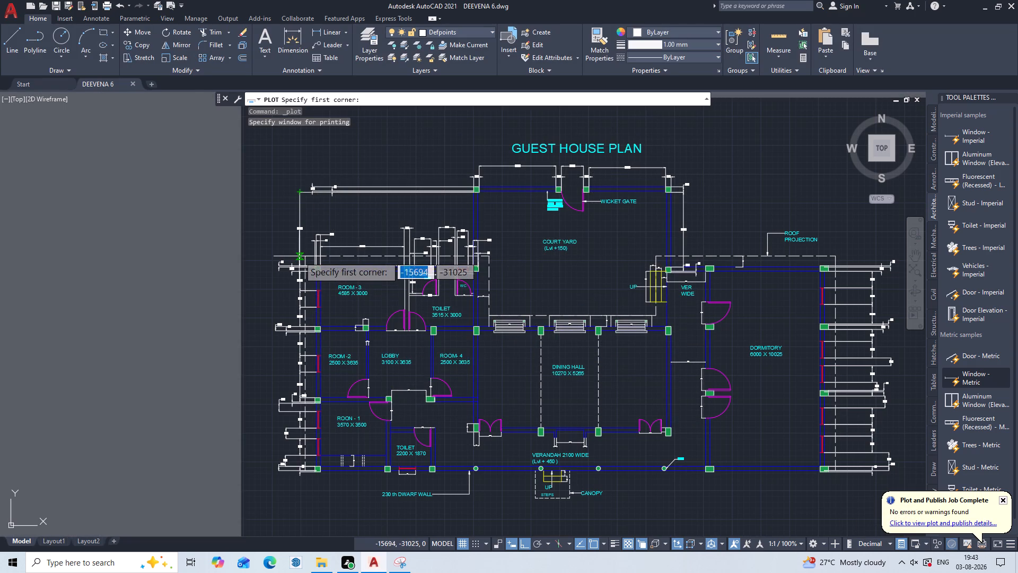
scroll(400, 288, "down", 1)
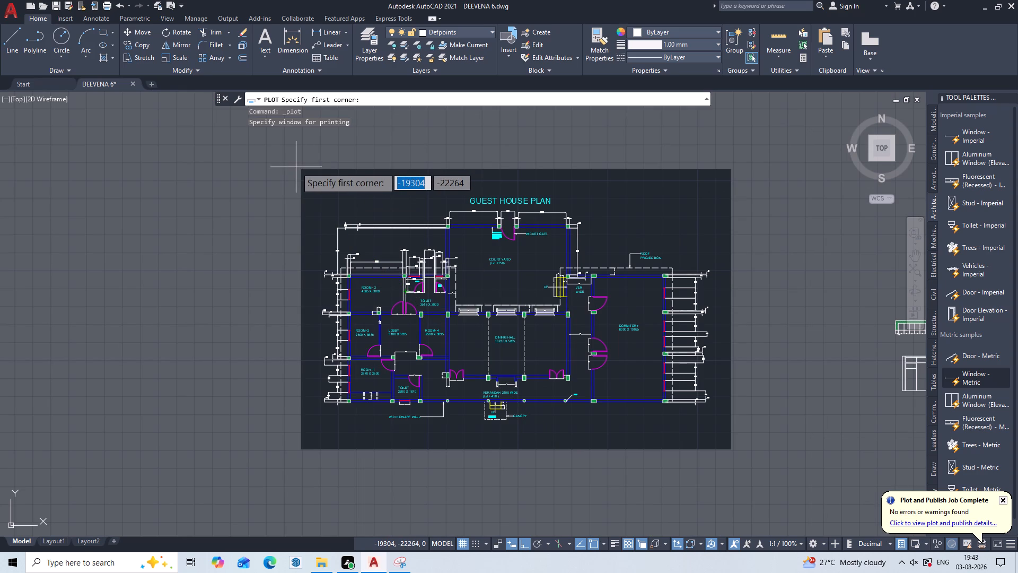
left_click(309, 172)
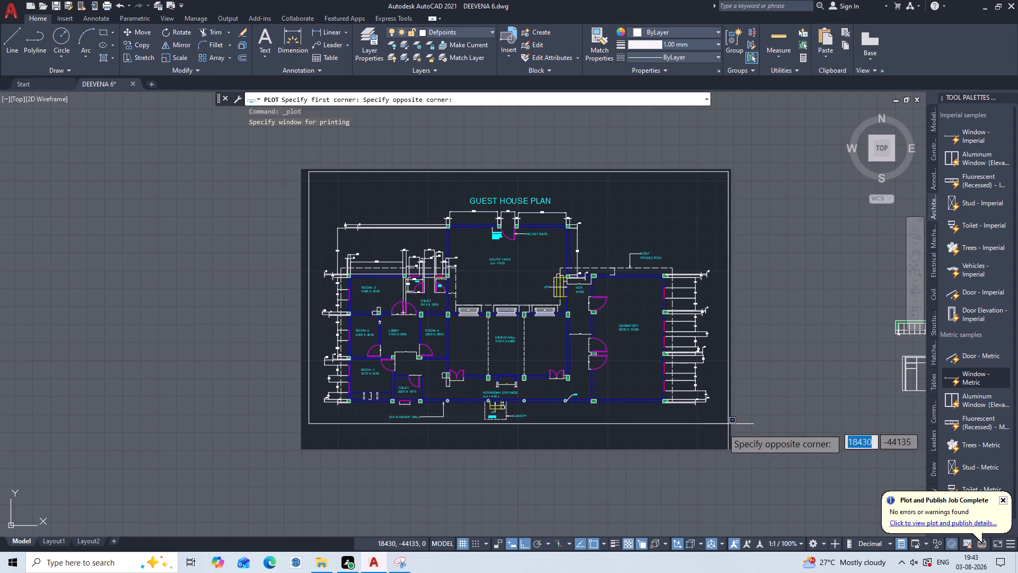
left_click(724, 425)
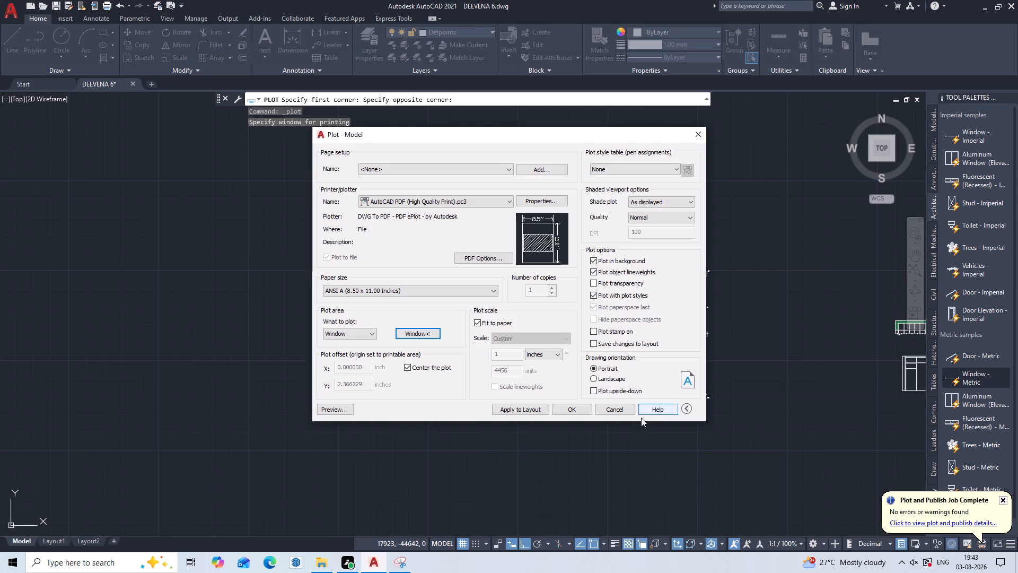
Set the plot to landscape orientation on ANSI B (17.00 x 11.00 Inches) paper.
left_click(593, 381)
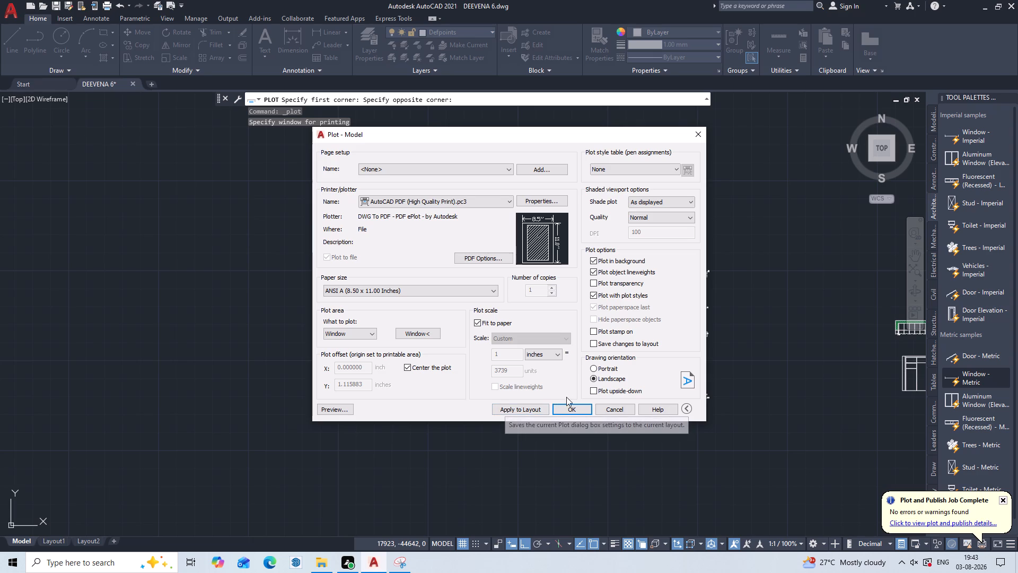
double_click(463, 289)
left_click(464, 288)
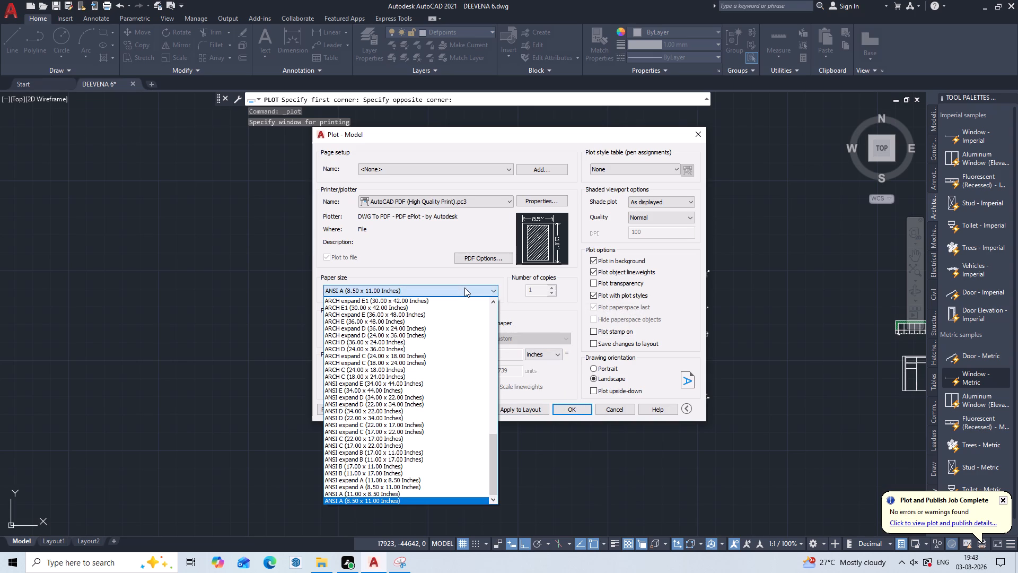
left_click(415, 467)
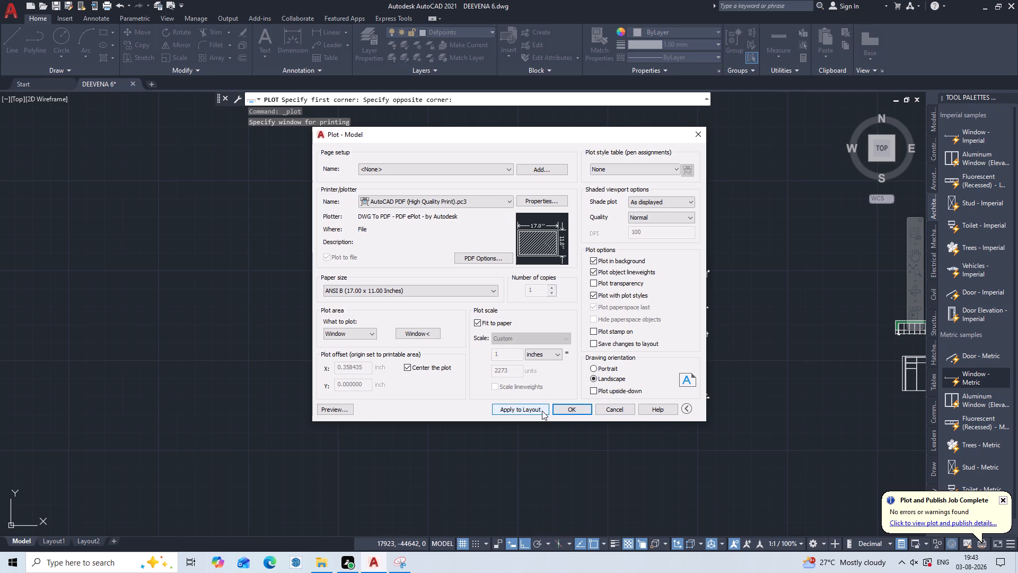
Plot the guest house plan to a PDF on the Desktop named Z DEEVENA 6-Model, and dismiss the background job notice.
left_click(573, 407)
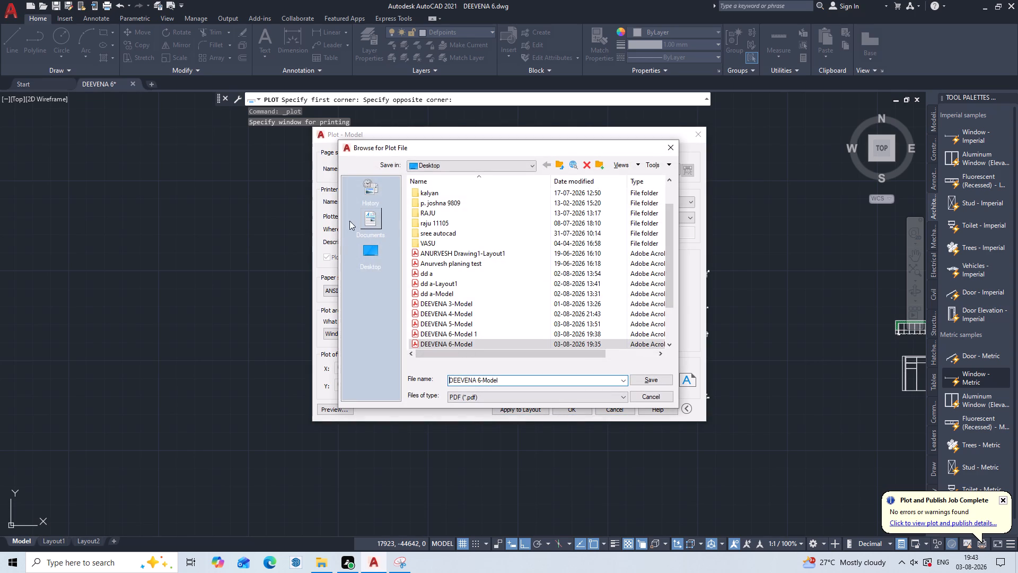
left_click(348, 247)
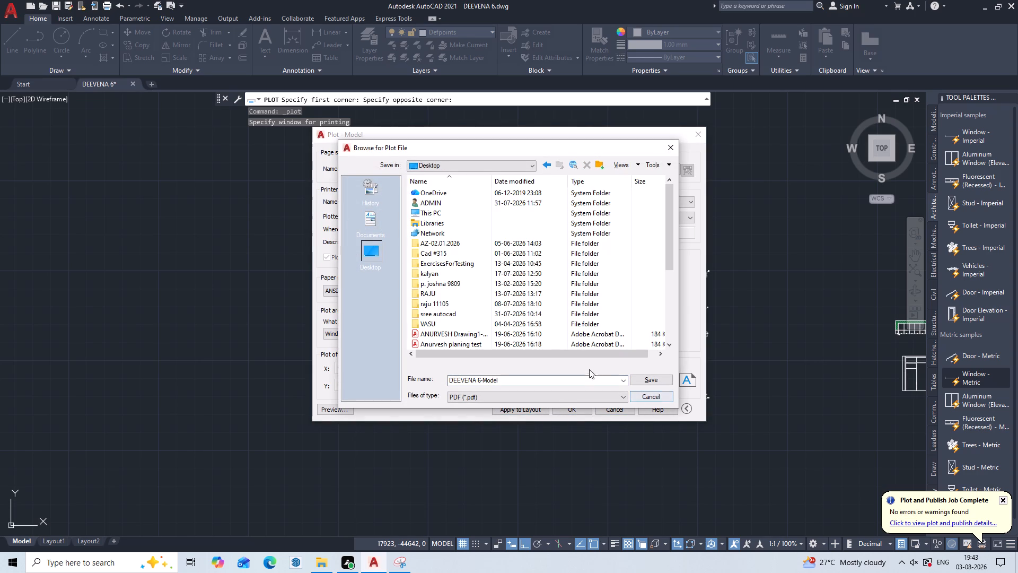
left_click(453, 379)
left_click(453, 379)
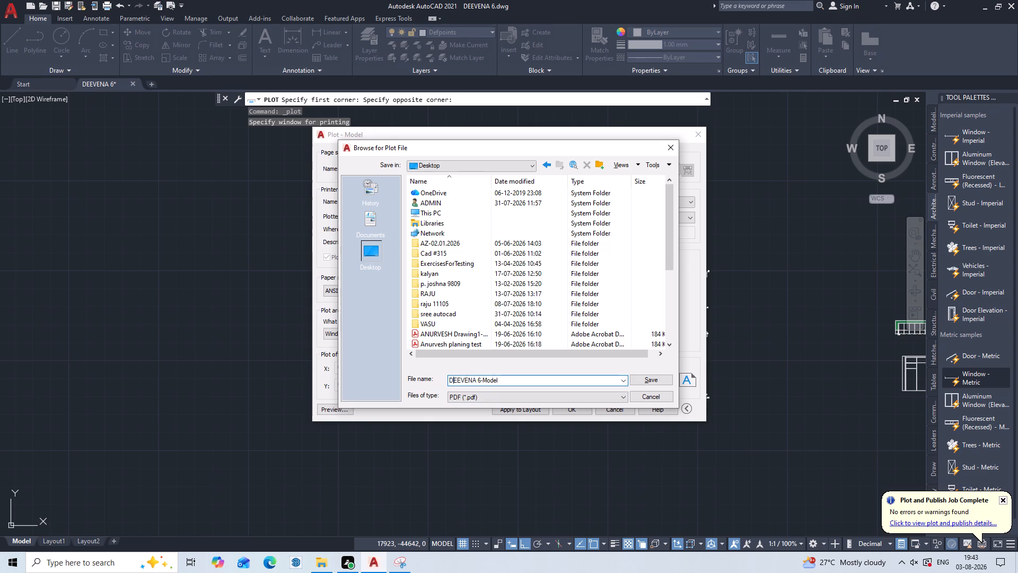
key("Left")
key("Left")
key("Left")
key("z")
key("space")
left_click(646, 381)
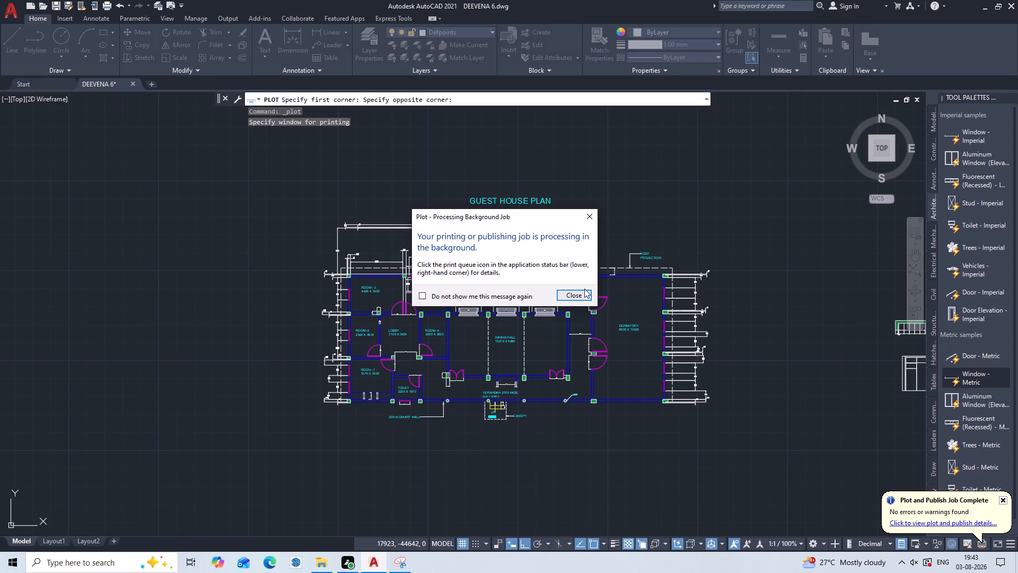
left_click(574, 302)
left_click(984, 541)
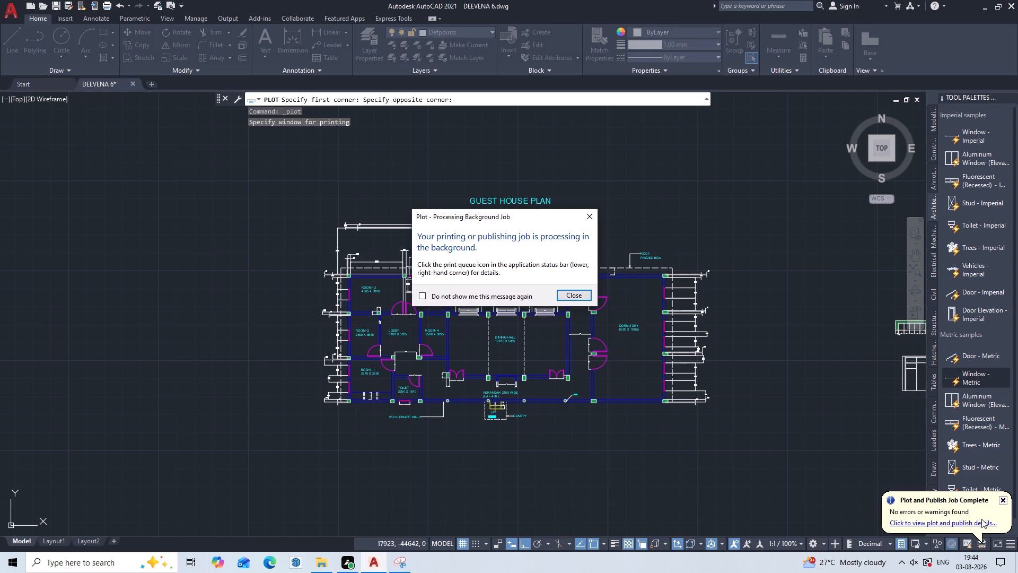
left_click(977, 525)
left_click(971, 522)
left_click(580, 297)
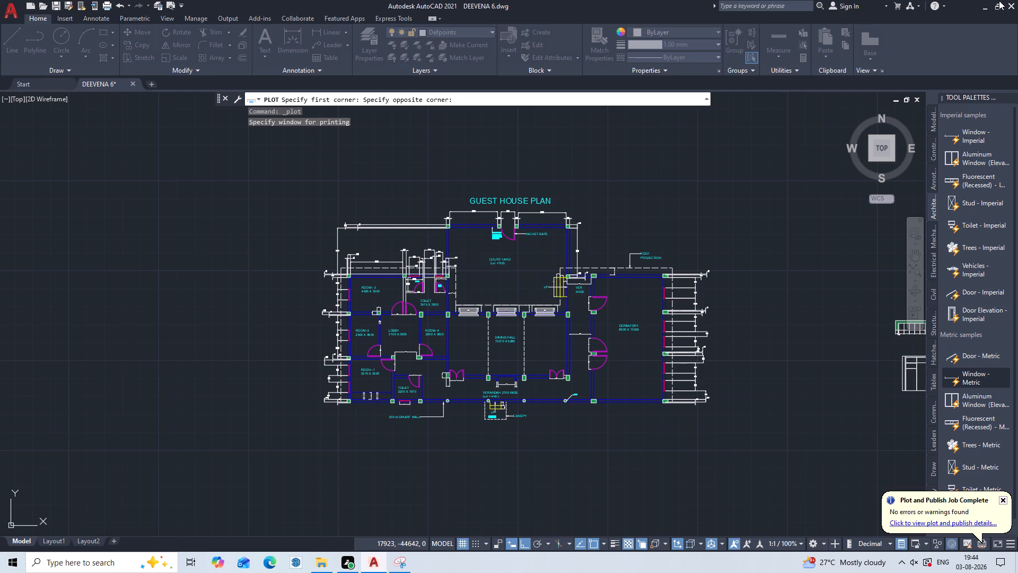
Minimize the AutoCAD window to reach the desktop.
left_click(982, 4)
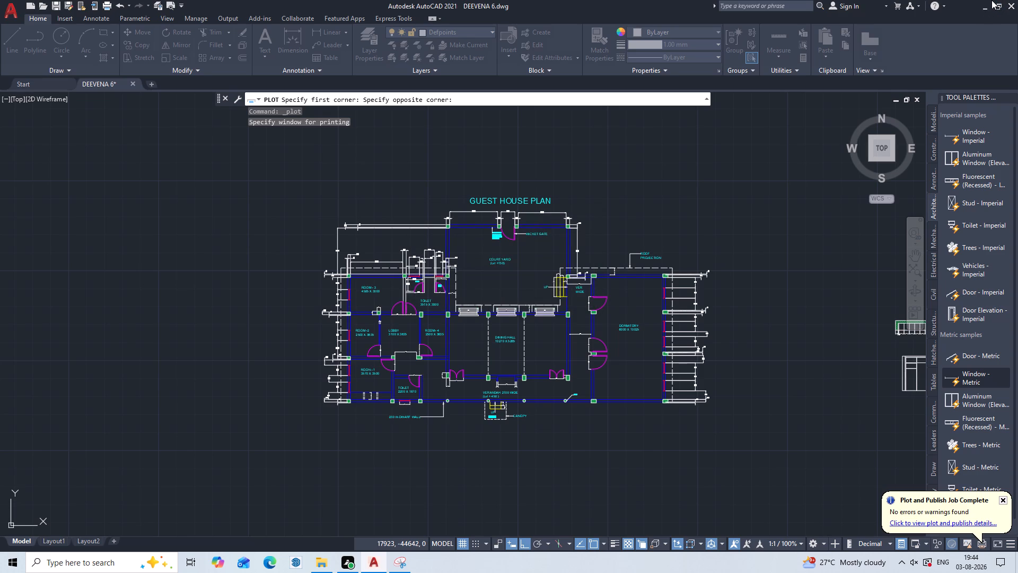
left_click(984, 7)
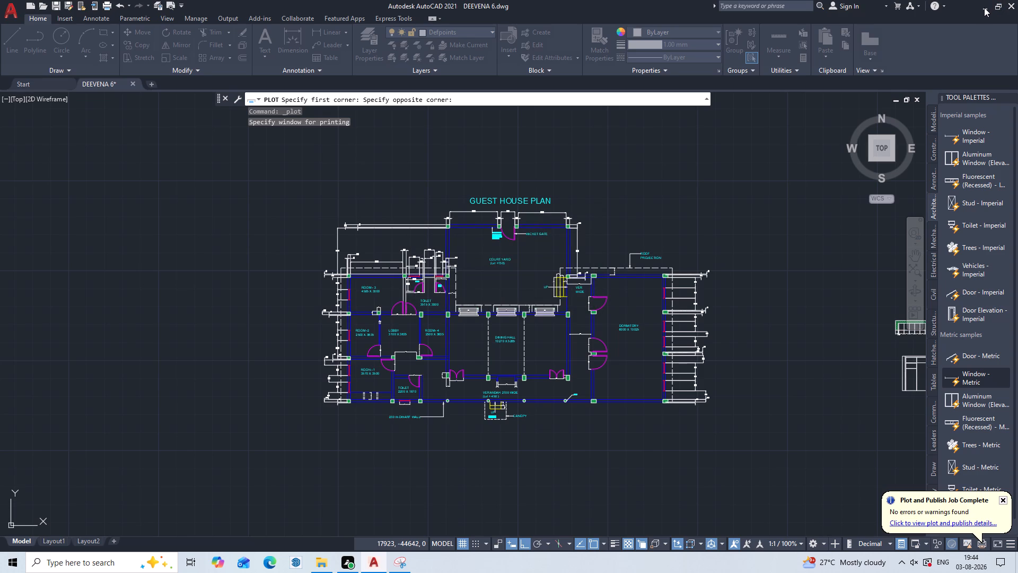
triple_click(984, 7)
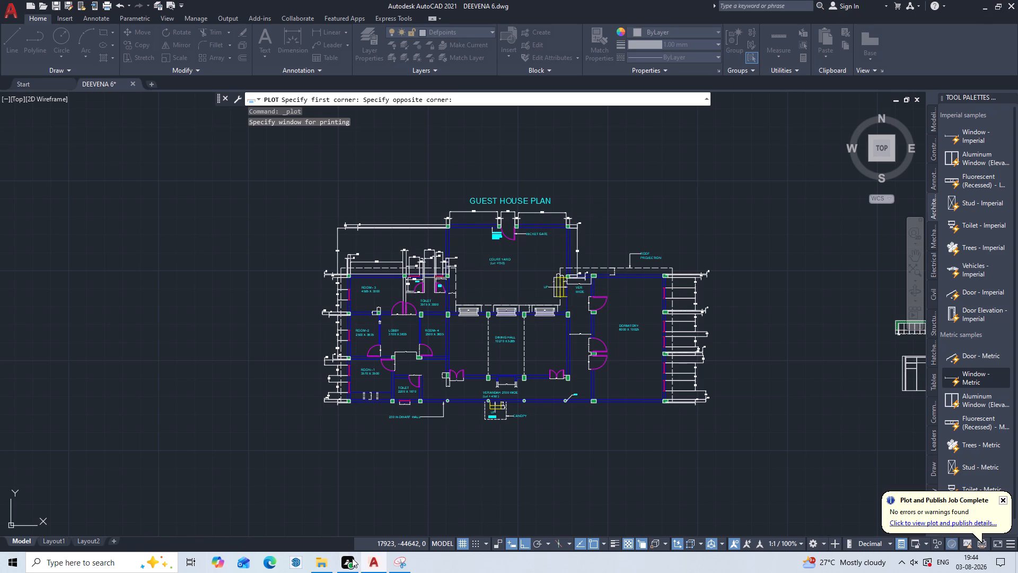